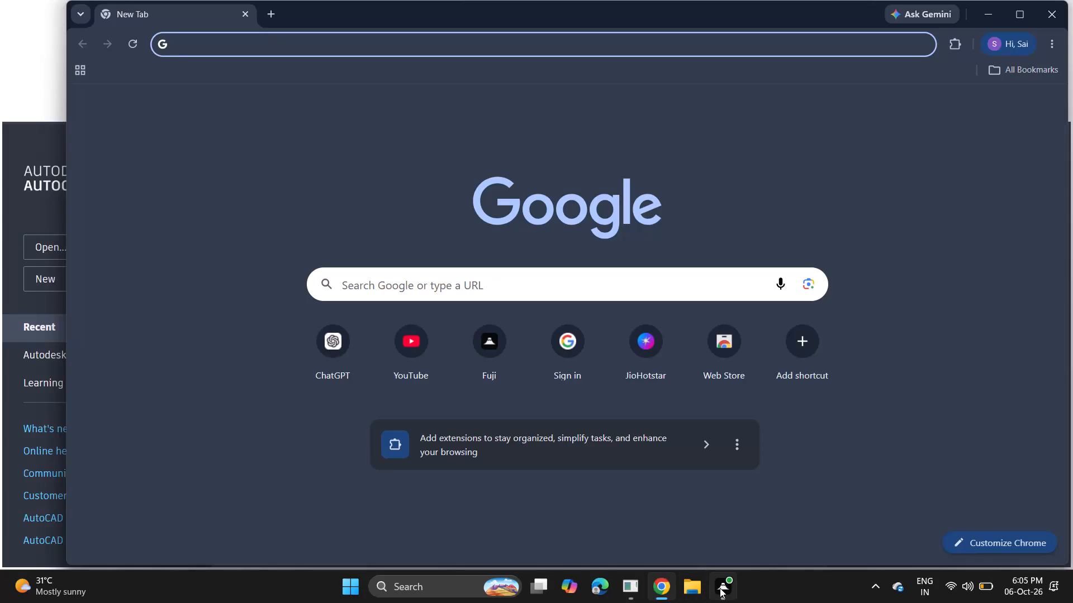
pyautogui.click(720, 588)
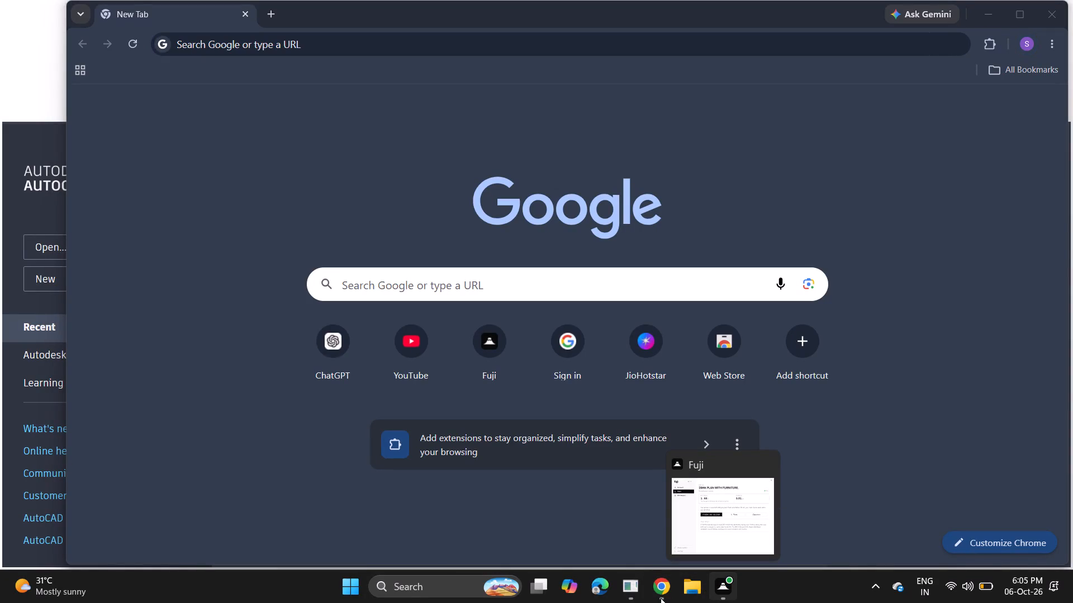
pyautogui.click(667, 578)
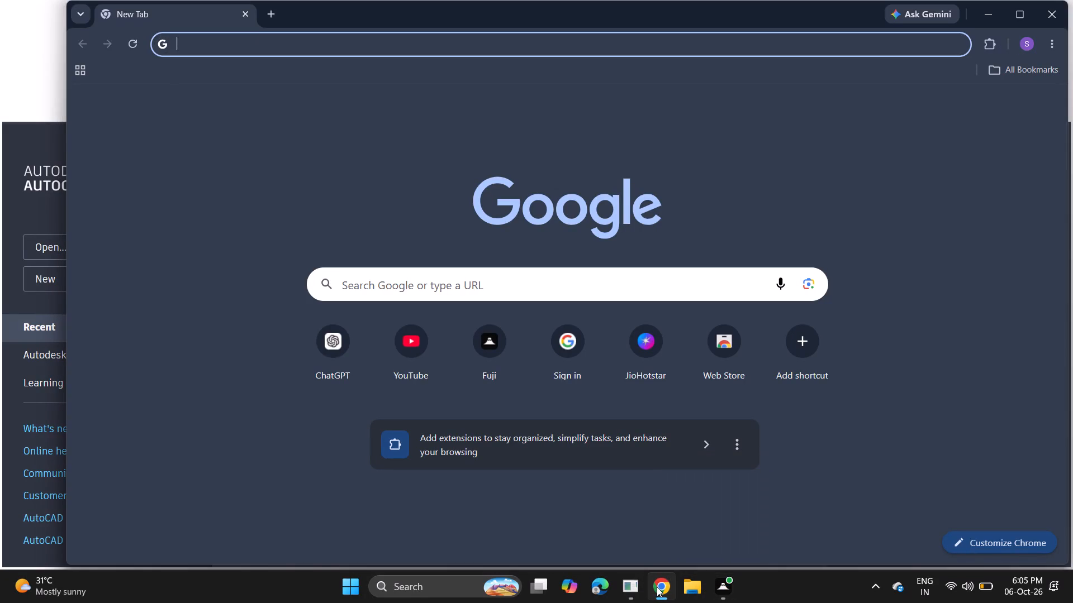
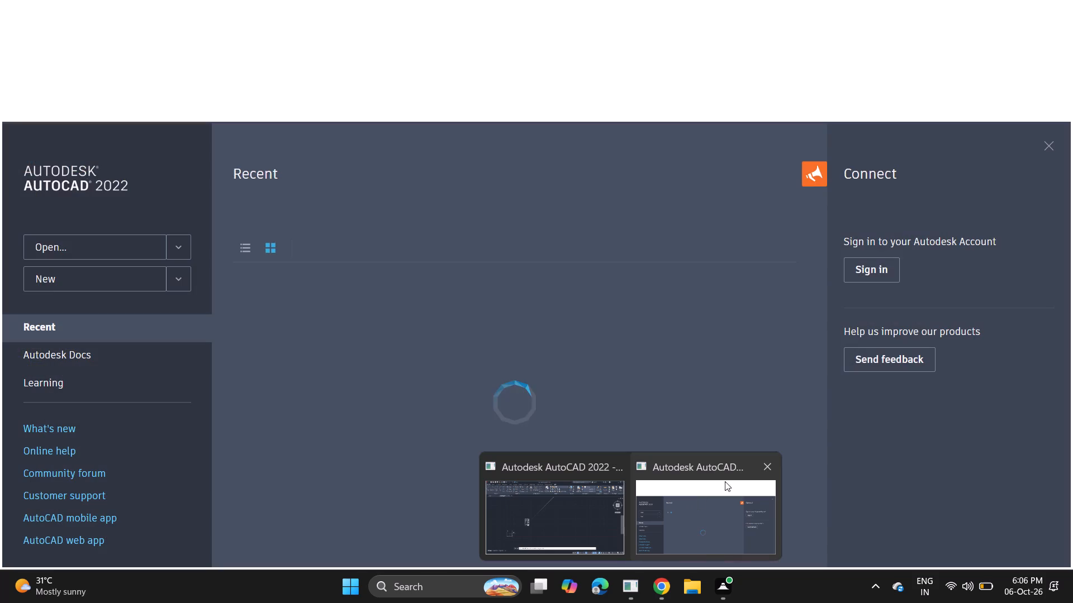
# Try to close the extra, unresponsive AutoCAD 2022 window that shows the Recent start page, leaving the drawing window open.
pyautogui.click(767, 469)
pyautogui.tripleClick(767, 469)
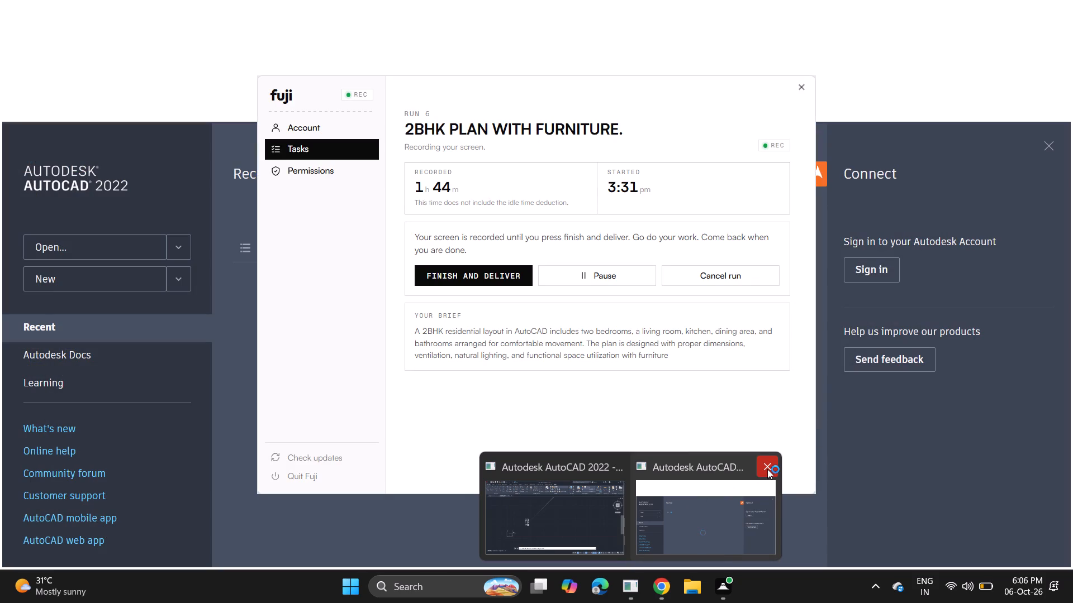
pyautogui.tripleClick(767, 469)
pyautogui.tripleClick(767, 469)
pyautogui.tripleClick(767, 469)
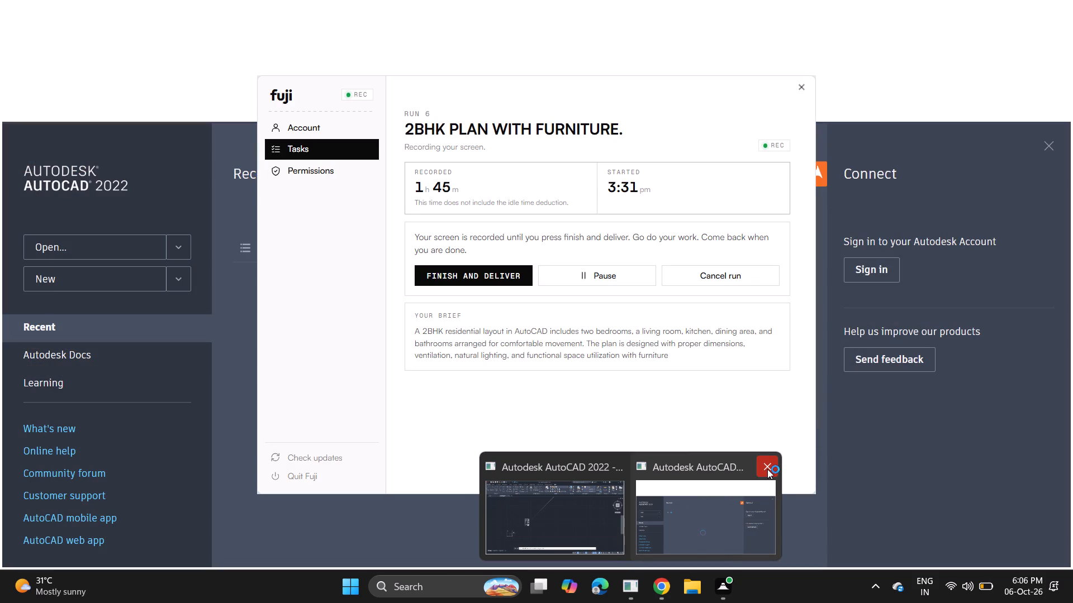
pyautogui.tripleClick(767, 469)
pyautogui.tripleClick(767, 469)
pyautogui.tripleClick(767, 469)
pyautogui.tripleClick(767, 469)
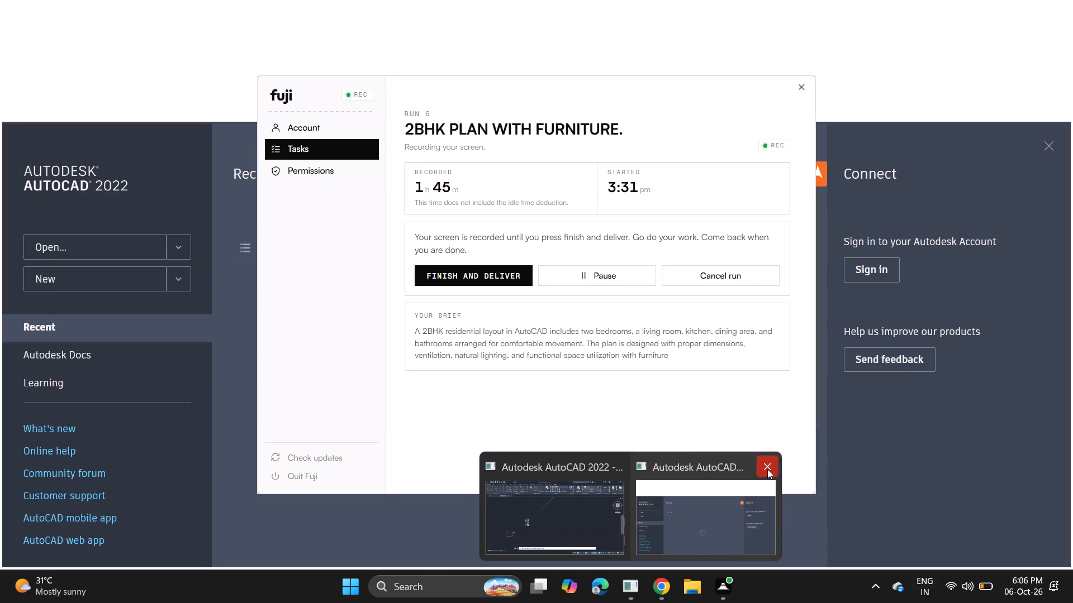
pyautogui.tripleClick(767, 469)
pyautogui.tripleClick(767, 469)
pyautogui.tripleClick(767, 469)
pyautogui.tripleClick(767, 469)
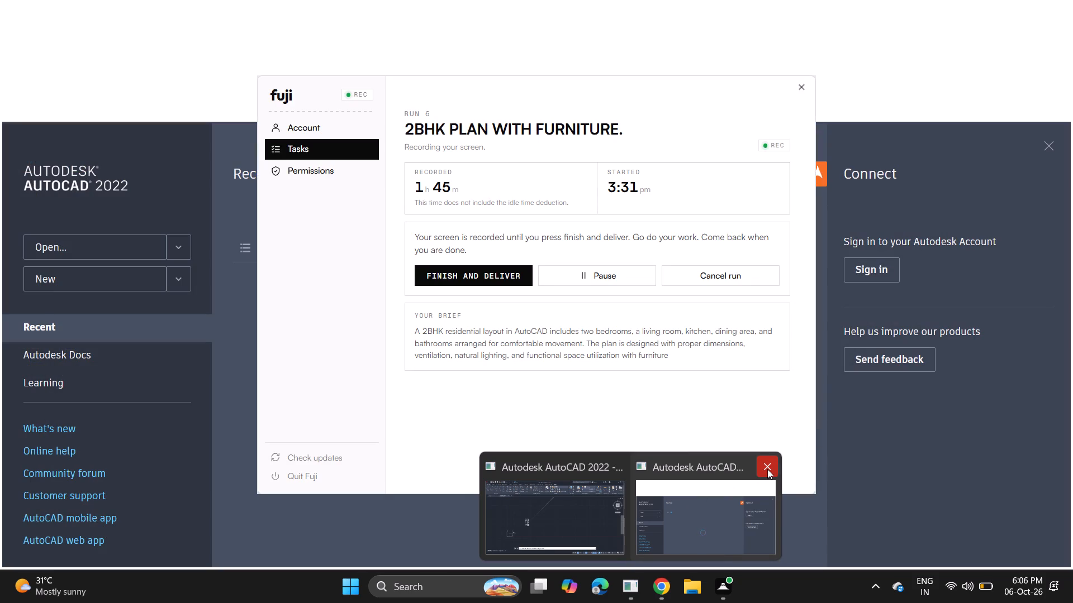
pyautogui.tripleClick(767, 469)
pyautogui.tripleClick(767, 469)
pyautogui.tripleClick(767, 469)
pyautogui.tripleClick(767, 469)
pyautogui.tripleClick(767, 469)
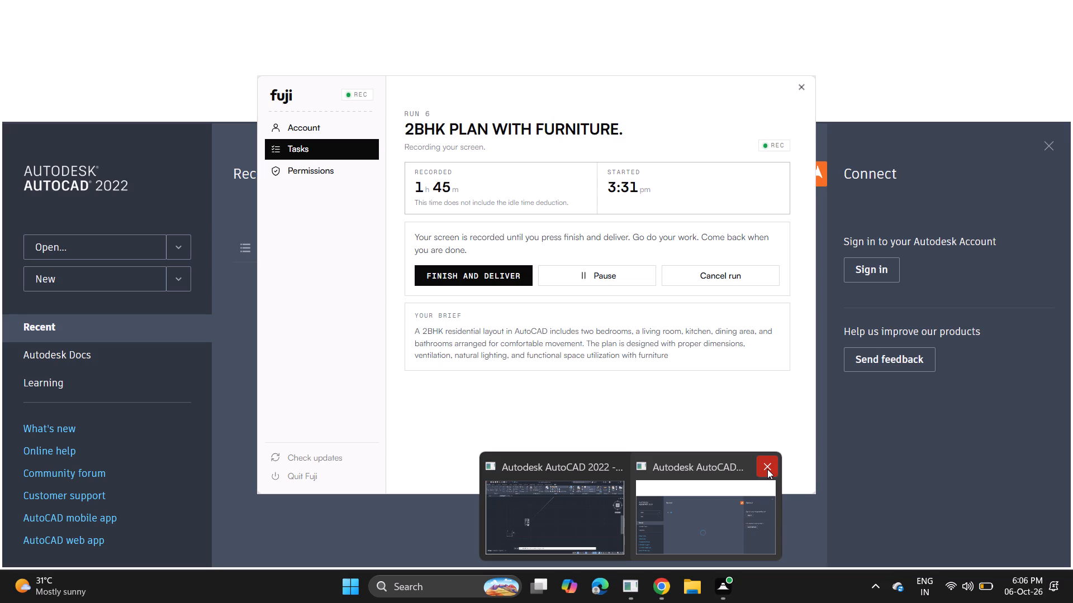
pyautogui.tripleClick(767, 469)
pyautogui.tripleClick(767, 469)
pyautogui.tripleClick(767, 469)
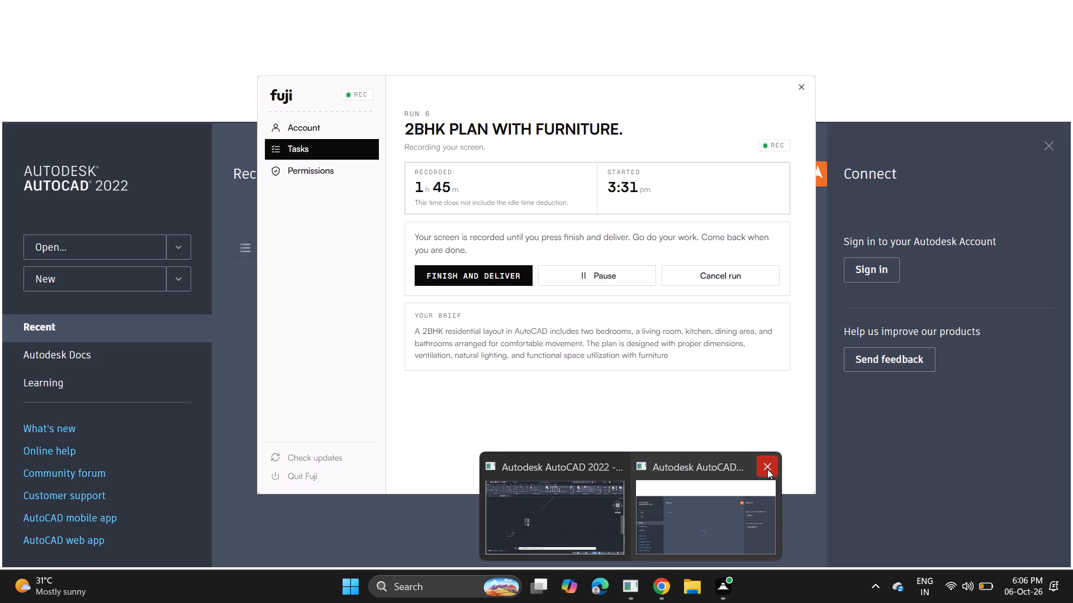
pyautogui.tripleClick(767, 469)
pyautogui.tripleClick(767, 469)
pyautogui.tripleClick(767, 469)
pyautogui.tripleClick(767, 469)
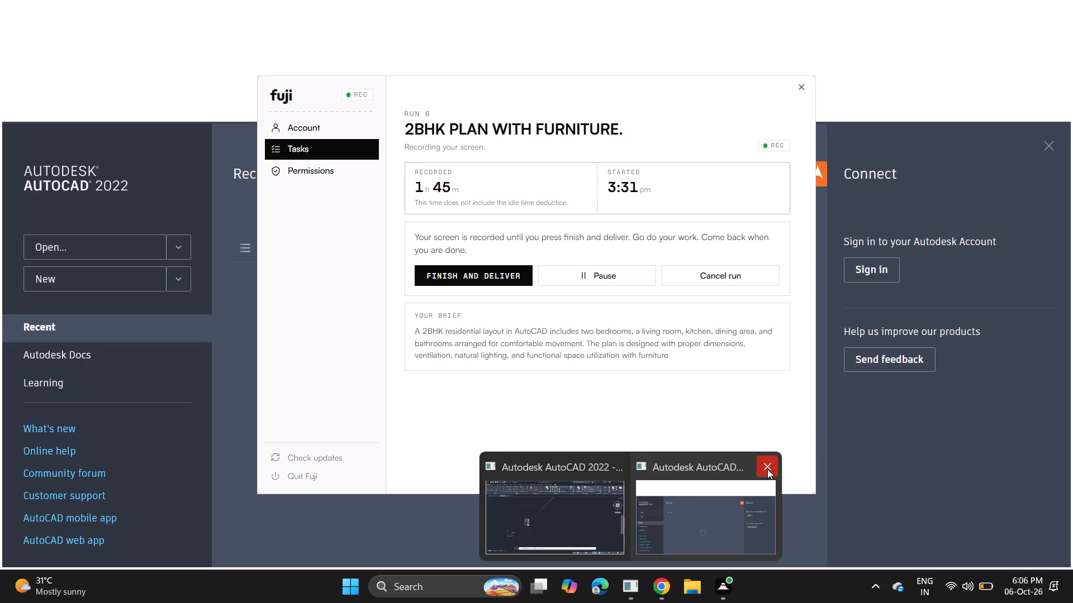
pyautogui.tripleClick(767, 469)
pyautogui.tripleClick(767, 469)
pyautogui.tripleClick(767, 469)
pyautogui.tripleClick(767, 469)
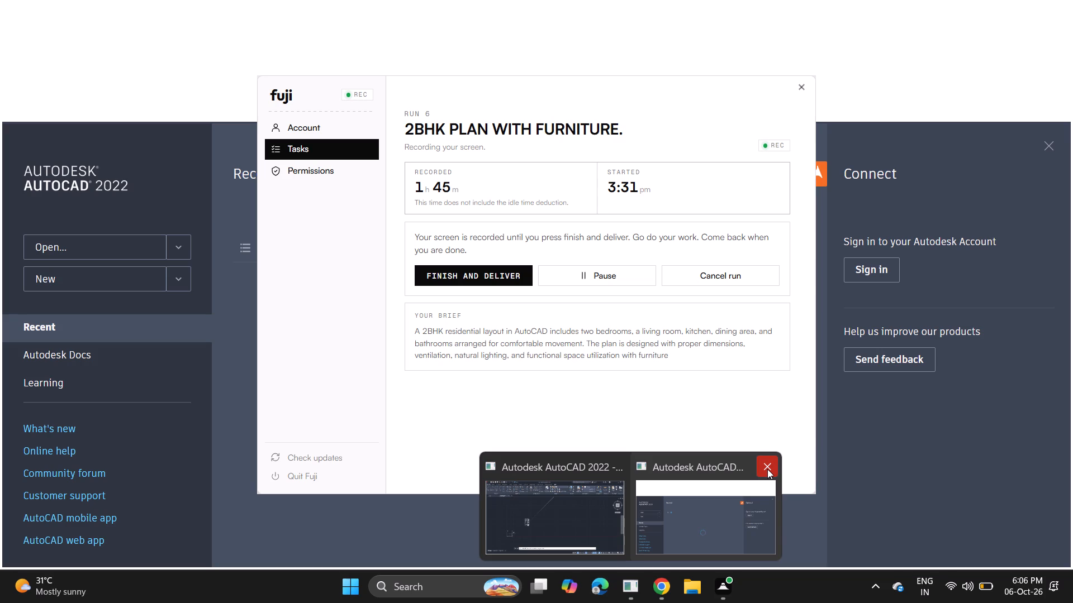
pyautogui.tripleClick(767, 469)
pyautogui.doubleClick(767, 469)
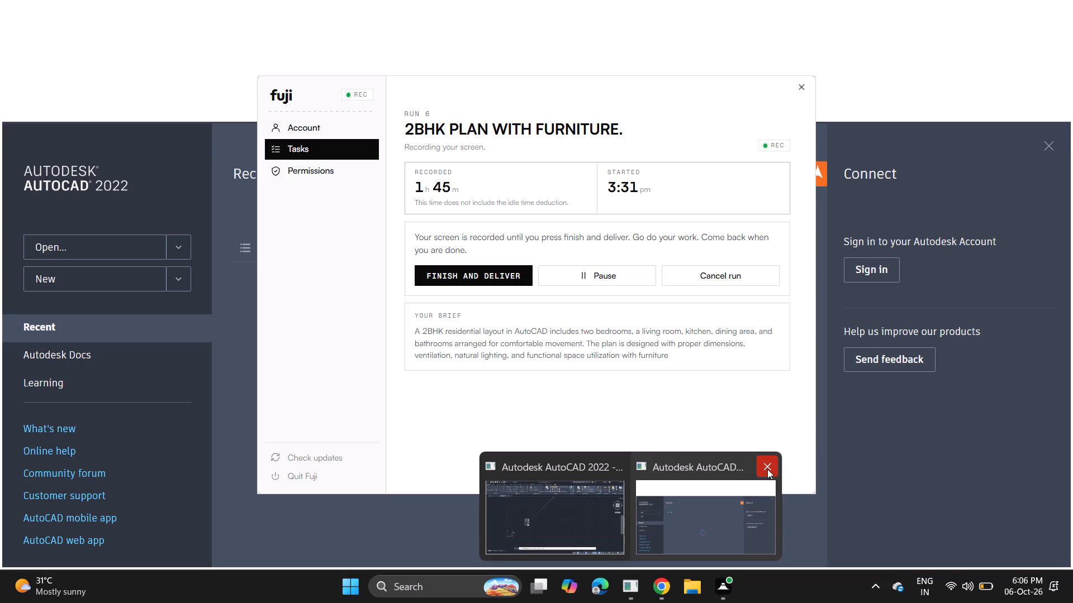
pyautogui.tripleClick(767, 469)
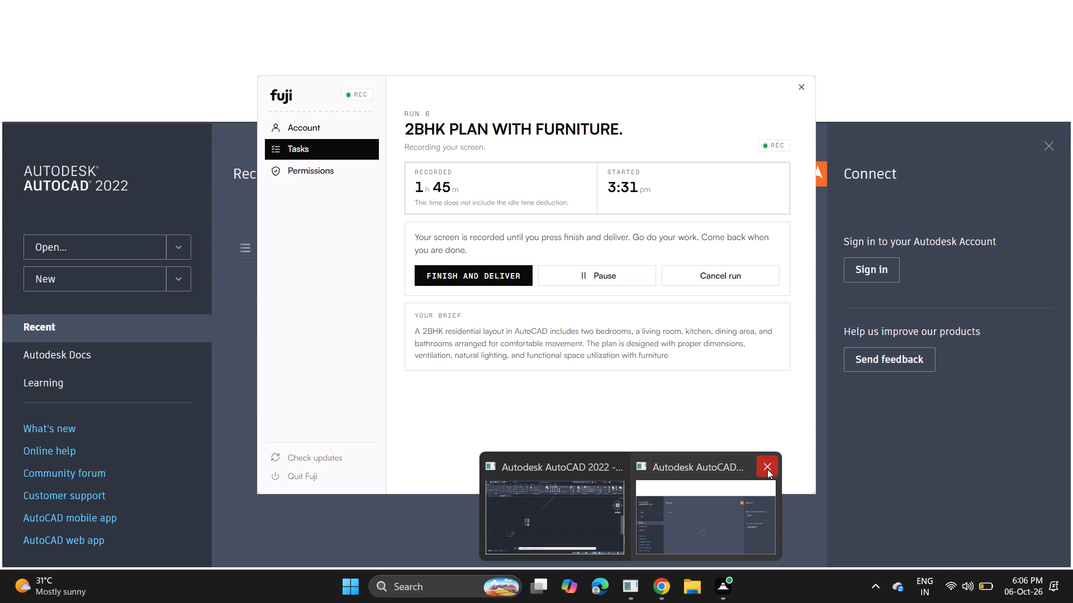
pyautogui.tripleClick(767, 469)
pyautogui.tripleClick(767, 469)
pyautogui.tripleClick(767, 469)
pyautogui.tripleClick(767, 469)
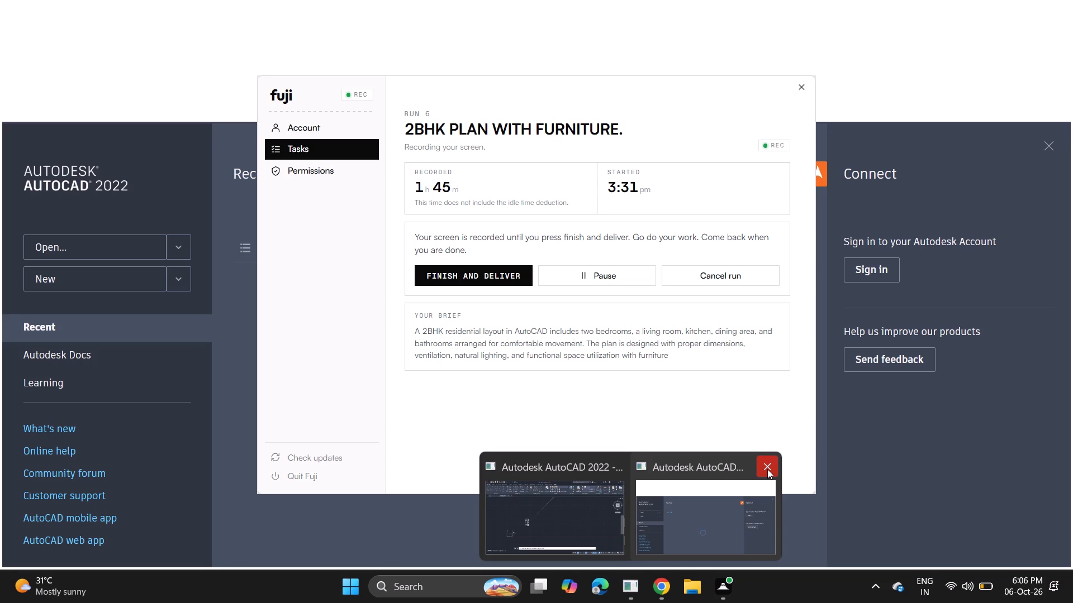
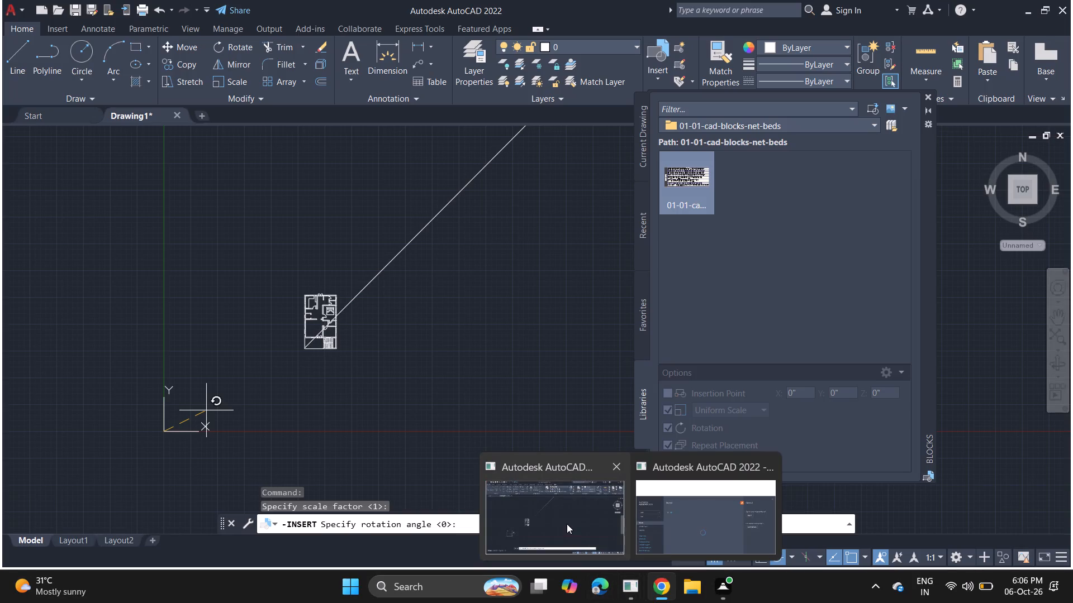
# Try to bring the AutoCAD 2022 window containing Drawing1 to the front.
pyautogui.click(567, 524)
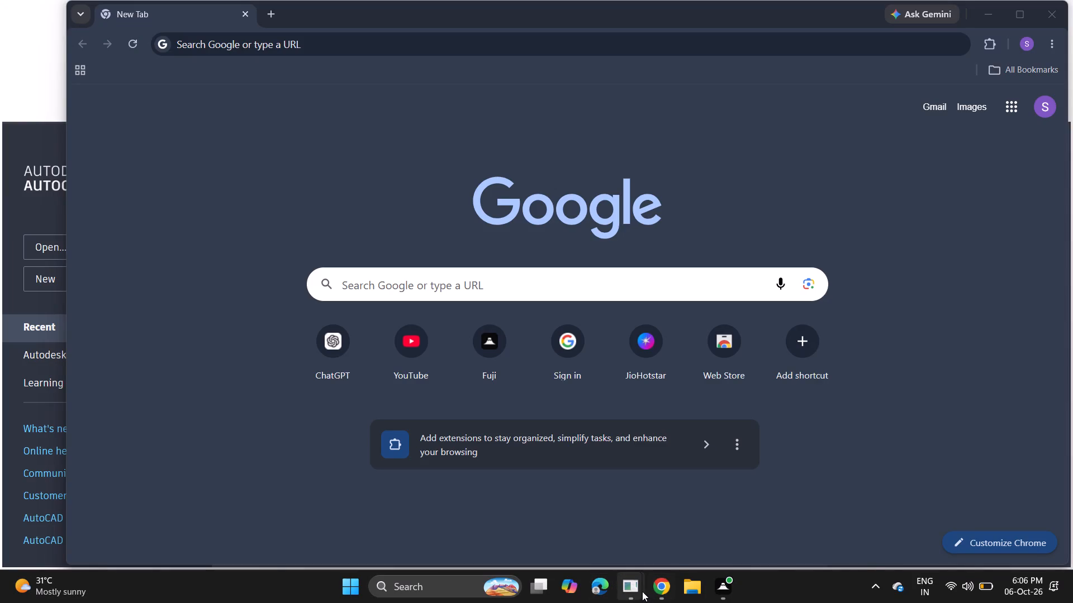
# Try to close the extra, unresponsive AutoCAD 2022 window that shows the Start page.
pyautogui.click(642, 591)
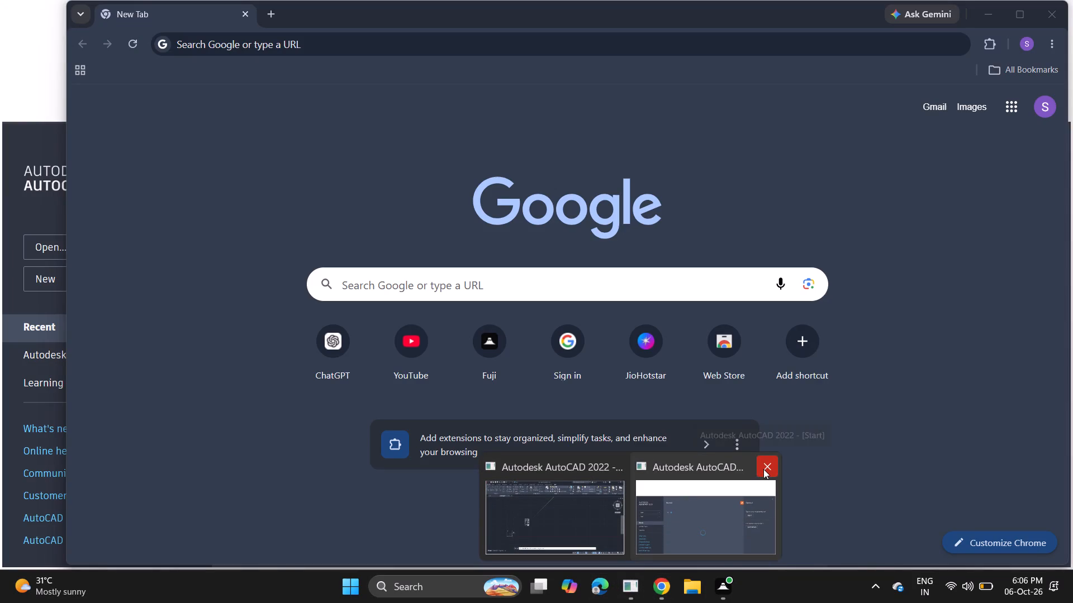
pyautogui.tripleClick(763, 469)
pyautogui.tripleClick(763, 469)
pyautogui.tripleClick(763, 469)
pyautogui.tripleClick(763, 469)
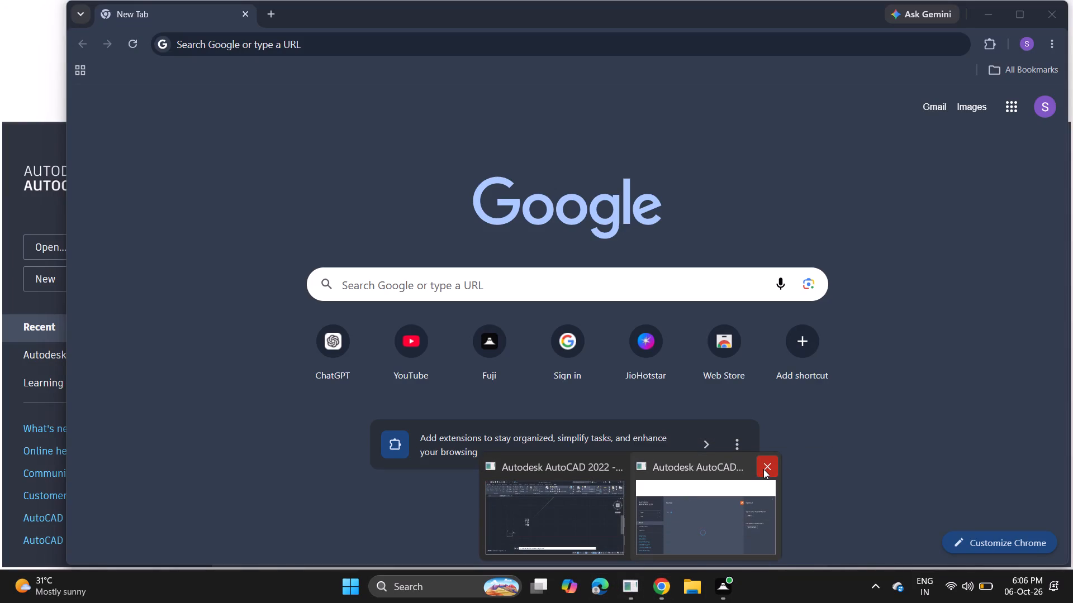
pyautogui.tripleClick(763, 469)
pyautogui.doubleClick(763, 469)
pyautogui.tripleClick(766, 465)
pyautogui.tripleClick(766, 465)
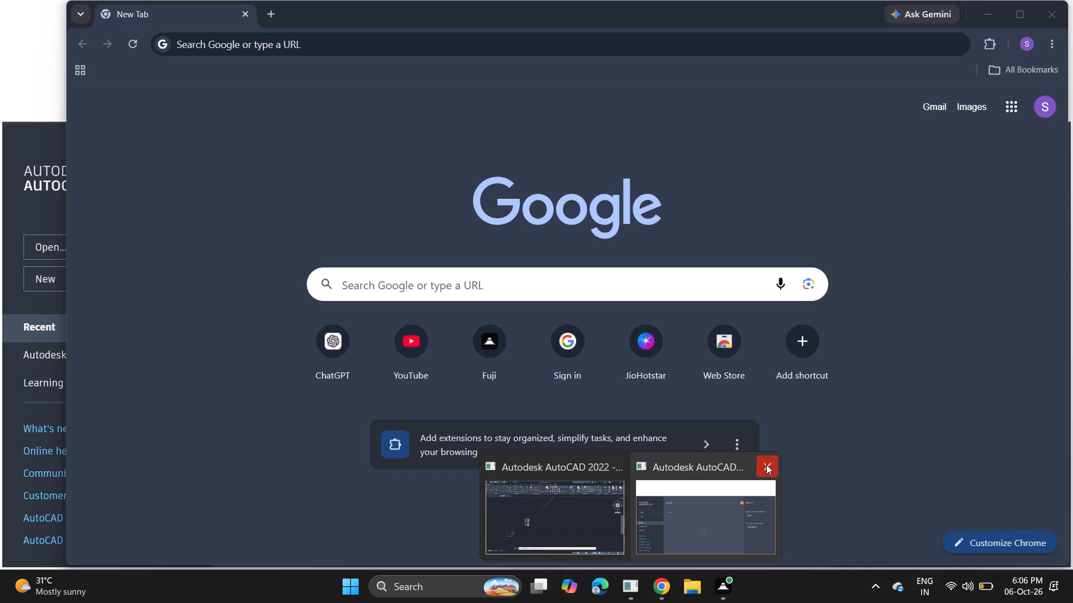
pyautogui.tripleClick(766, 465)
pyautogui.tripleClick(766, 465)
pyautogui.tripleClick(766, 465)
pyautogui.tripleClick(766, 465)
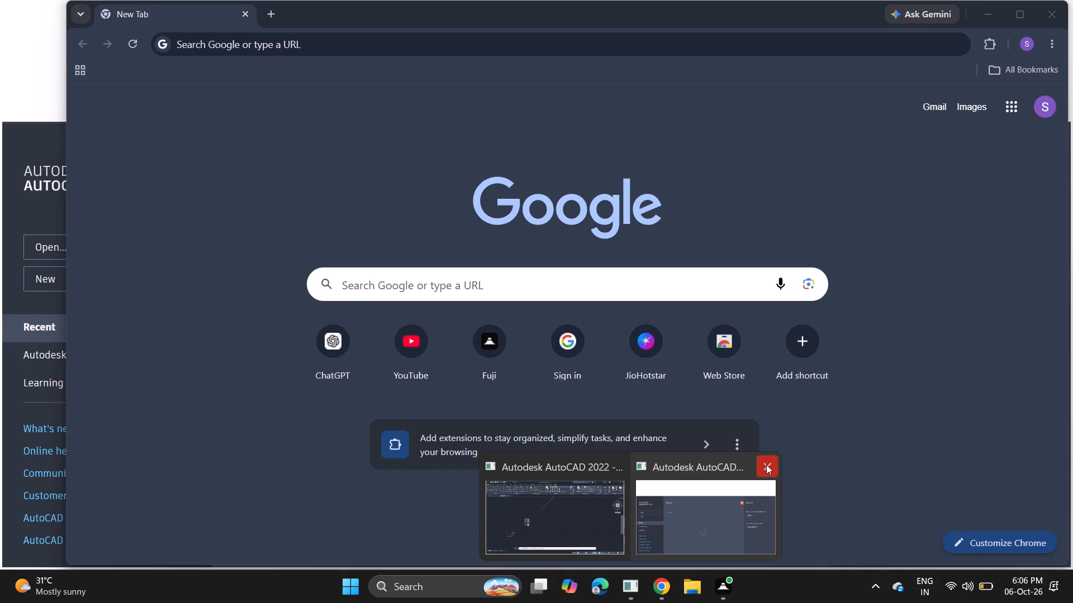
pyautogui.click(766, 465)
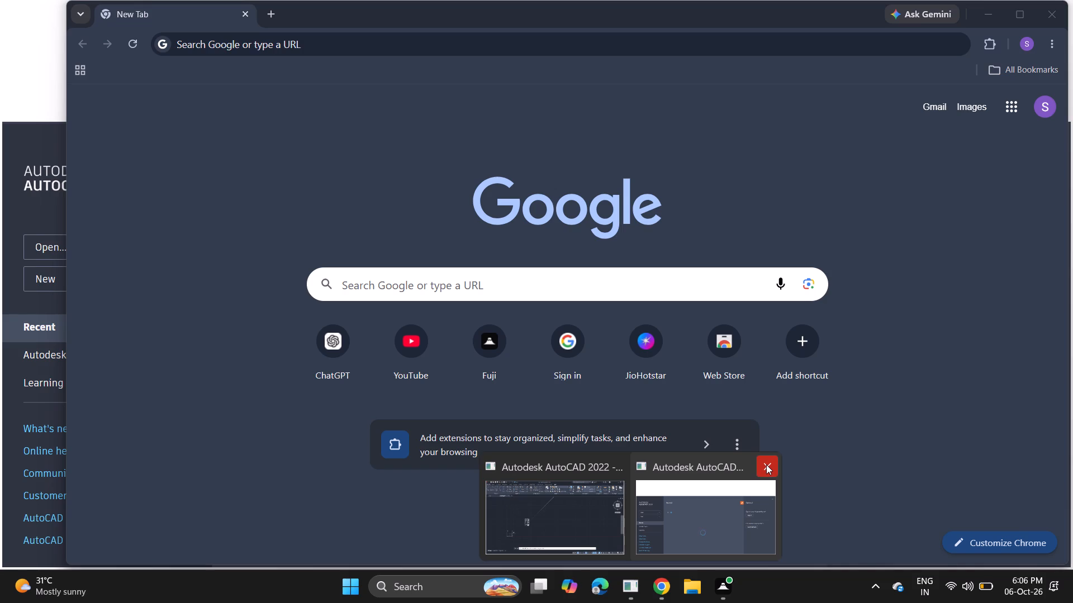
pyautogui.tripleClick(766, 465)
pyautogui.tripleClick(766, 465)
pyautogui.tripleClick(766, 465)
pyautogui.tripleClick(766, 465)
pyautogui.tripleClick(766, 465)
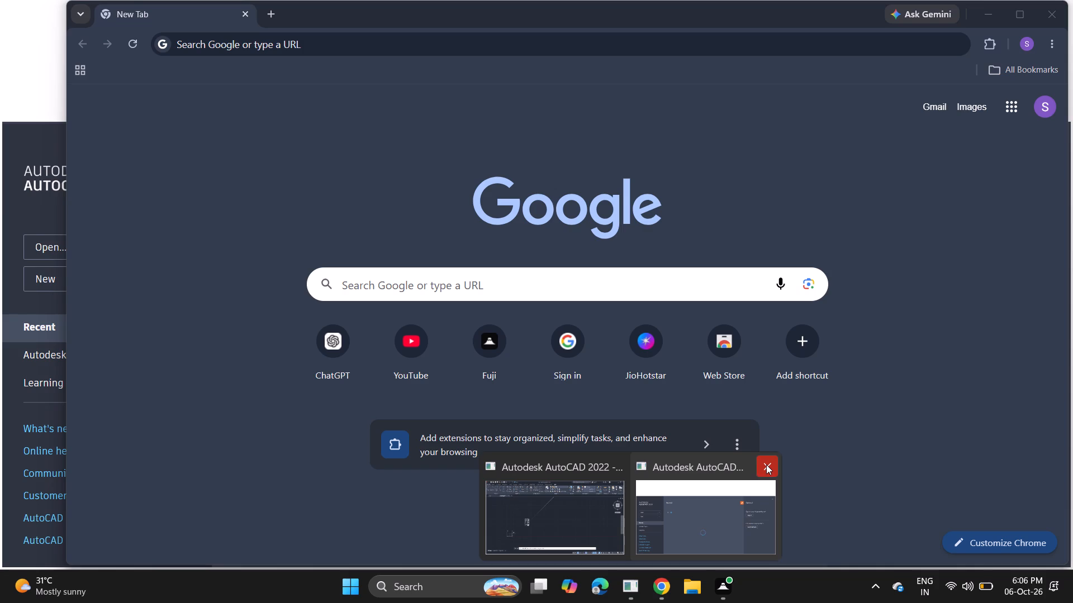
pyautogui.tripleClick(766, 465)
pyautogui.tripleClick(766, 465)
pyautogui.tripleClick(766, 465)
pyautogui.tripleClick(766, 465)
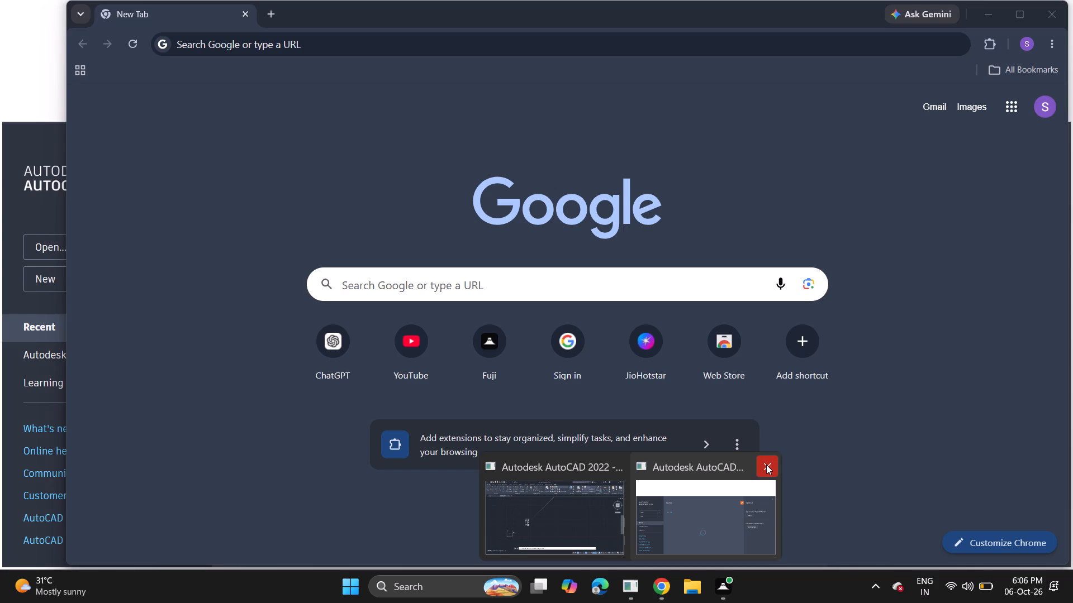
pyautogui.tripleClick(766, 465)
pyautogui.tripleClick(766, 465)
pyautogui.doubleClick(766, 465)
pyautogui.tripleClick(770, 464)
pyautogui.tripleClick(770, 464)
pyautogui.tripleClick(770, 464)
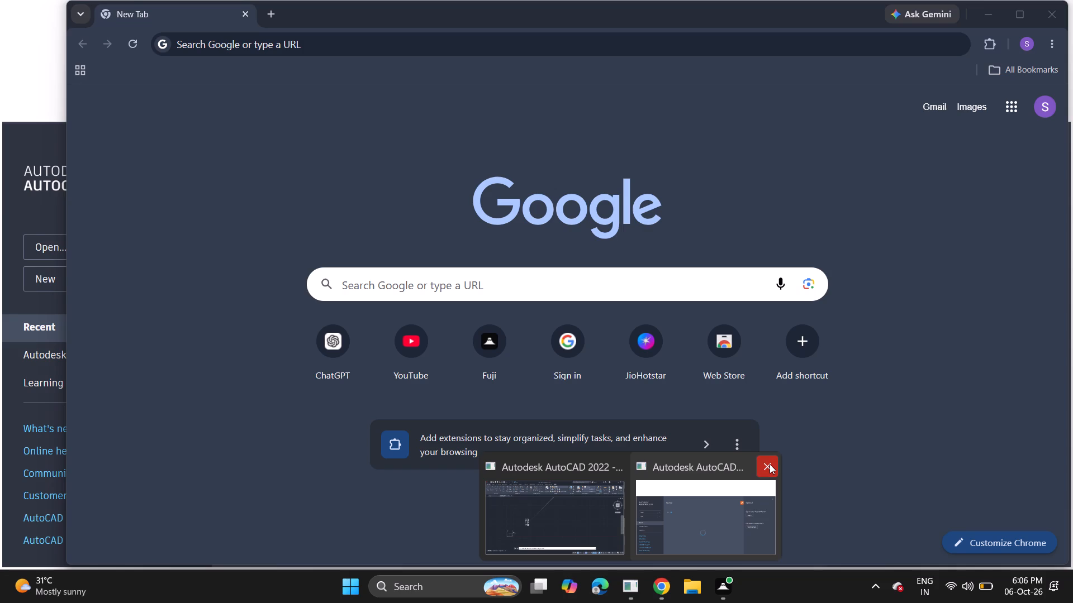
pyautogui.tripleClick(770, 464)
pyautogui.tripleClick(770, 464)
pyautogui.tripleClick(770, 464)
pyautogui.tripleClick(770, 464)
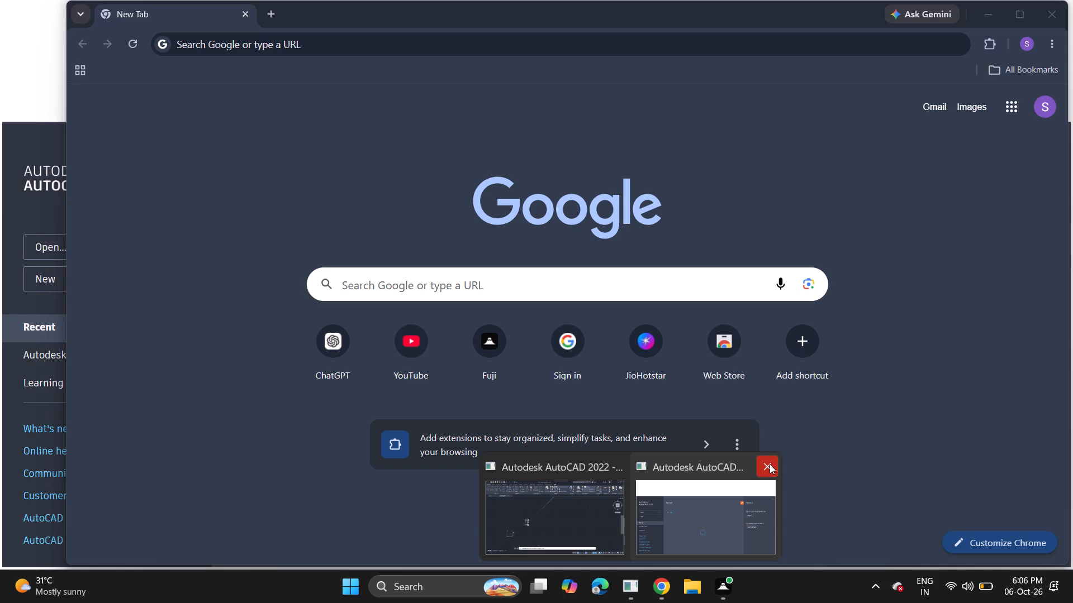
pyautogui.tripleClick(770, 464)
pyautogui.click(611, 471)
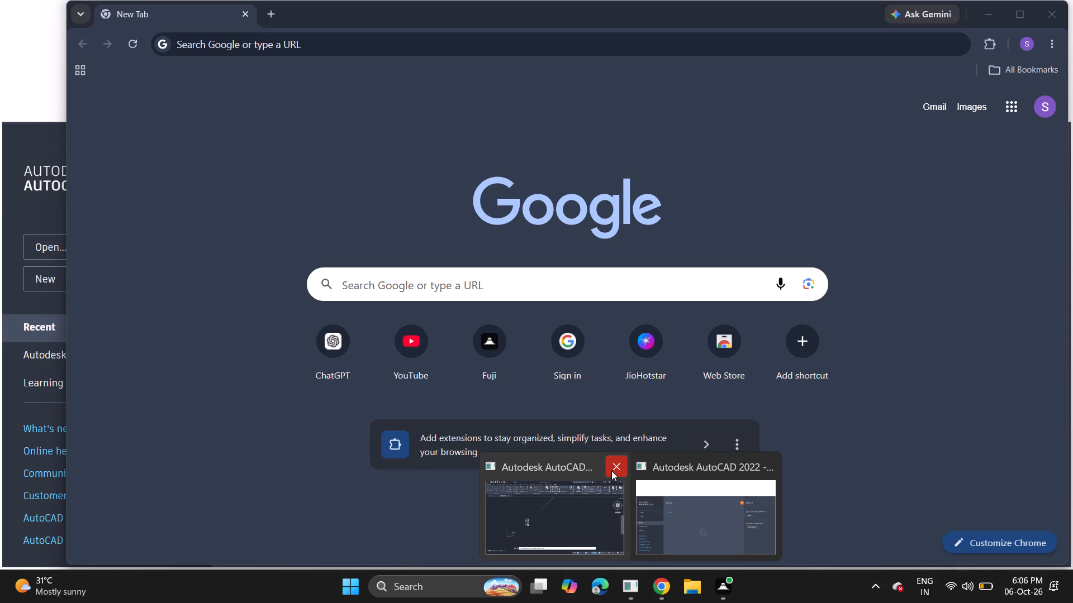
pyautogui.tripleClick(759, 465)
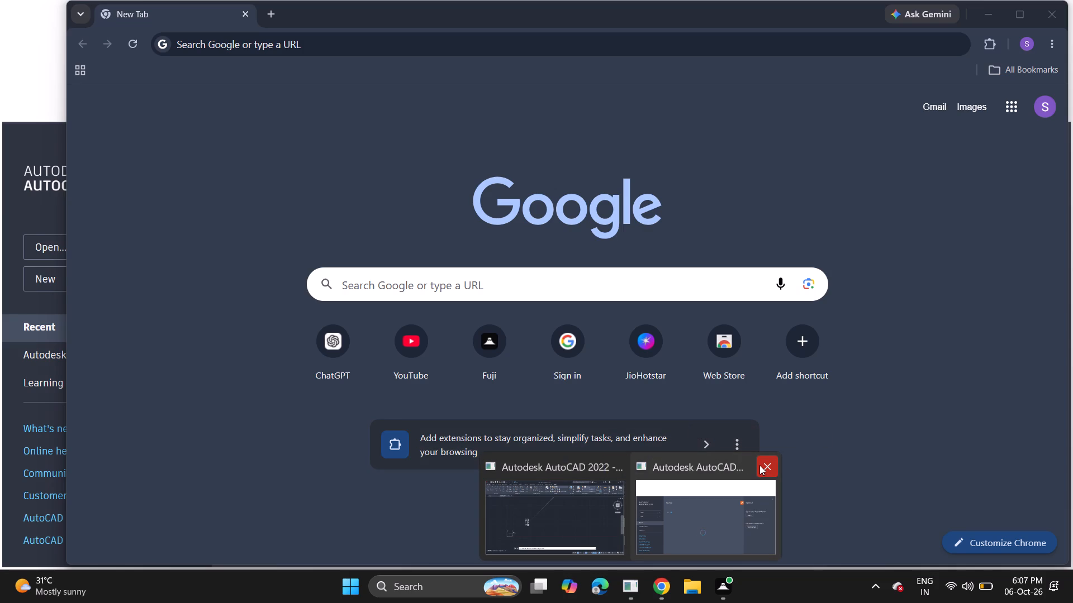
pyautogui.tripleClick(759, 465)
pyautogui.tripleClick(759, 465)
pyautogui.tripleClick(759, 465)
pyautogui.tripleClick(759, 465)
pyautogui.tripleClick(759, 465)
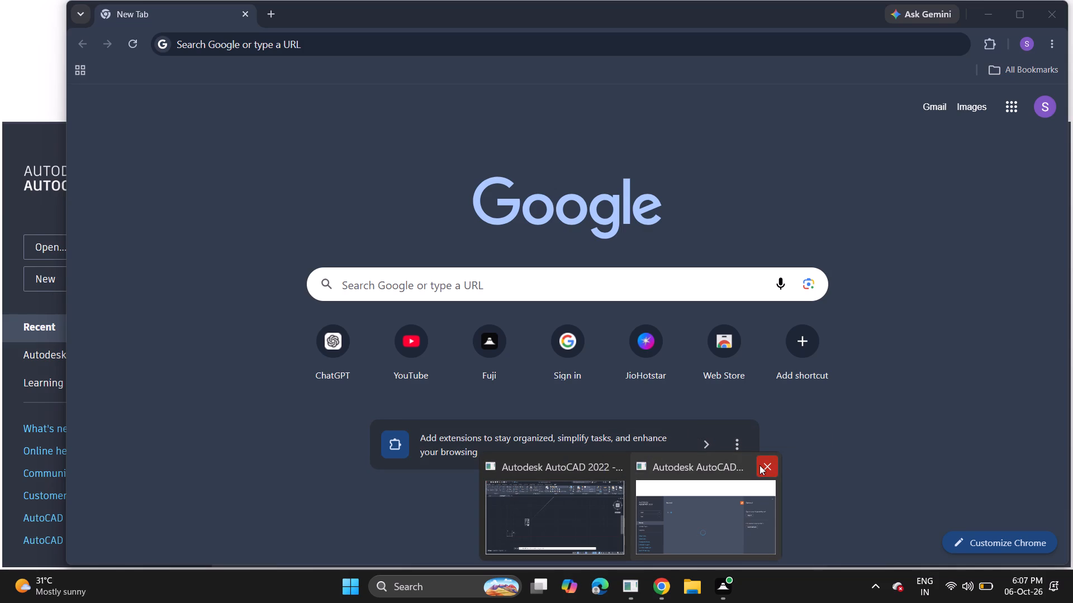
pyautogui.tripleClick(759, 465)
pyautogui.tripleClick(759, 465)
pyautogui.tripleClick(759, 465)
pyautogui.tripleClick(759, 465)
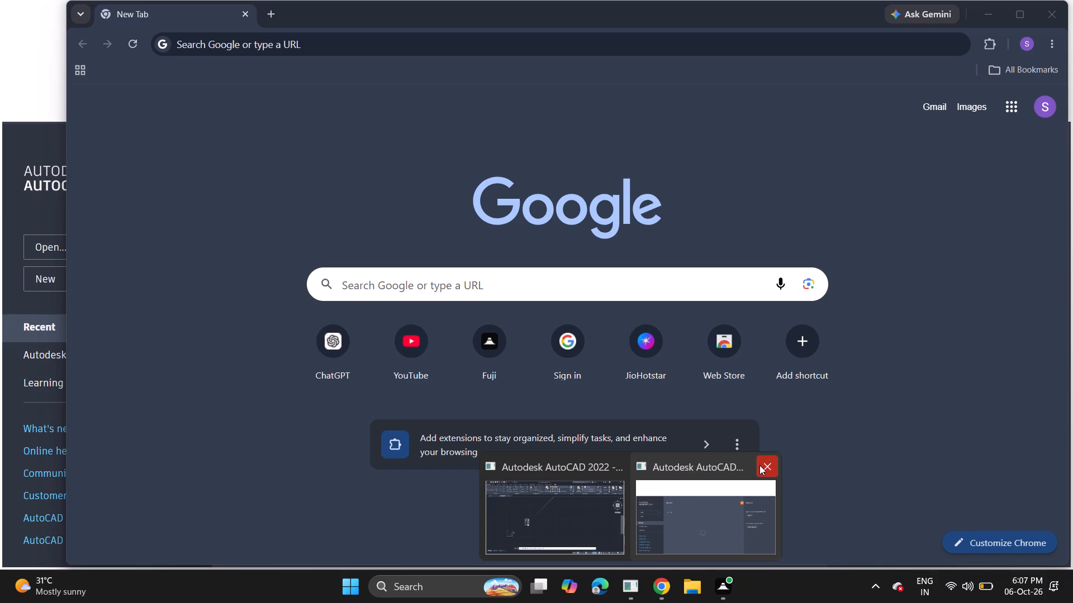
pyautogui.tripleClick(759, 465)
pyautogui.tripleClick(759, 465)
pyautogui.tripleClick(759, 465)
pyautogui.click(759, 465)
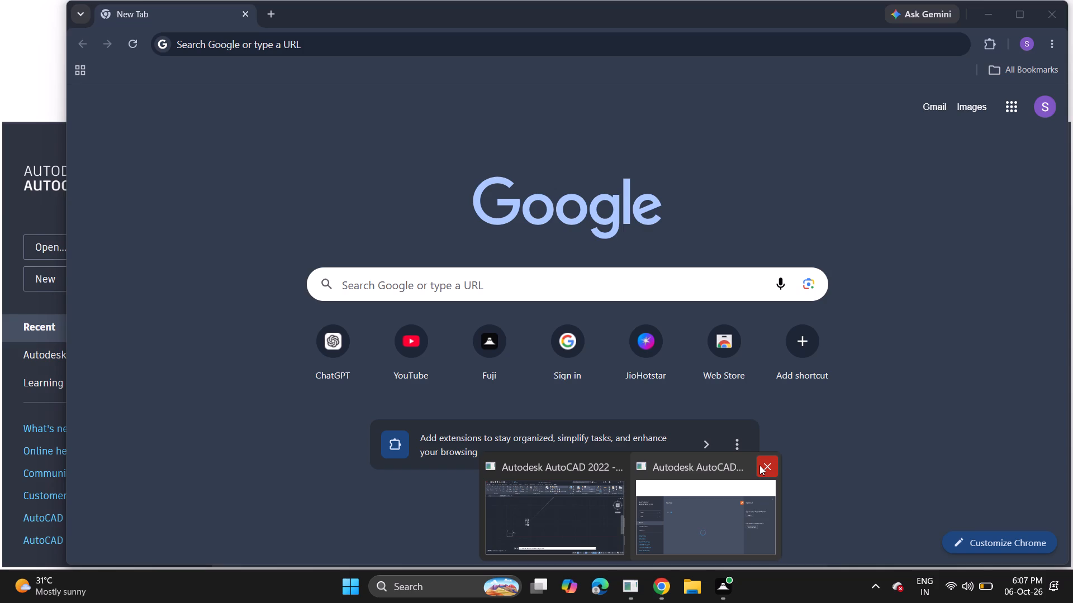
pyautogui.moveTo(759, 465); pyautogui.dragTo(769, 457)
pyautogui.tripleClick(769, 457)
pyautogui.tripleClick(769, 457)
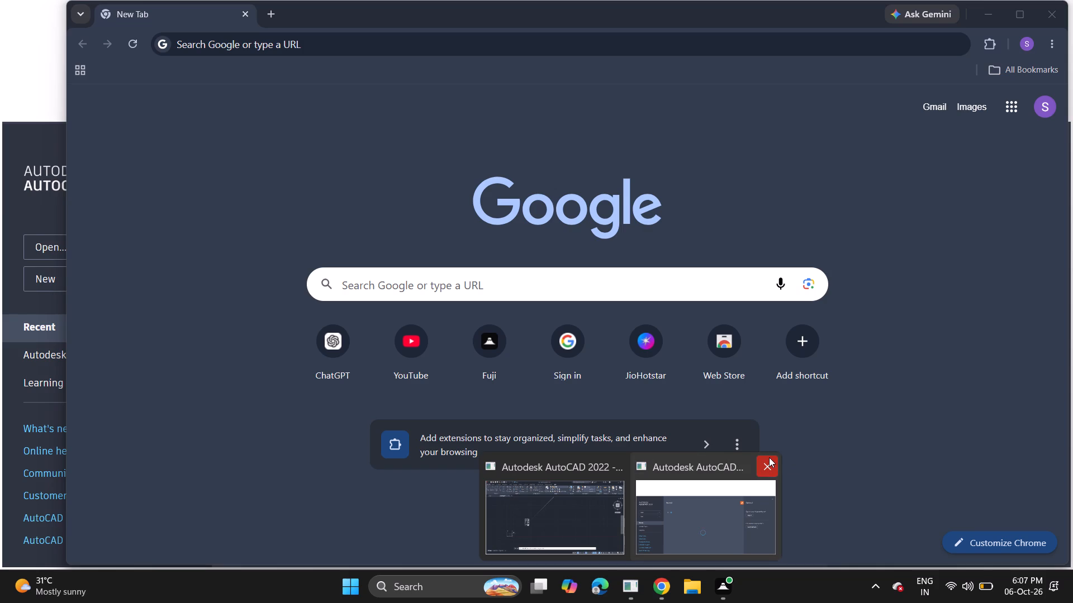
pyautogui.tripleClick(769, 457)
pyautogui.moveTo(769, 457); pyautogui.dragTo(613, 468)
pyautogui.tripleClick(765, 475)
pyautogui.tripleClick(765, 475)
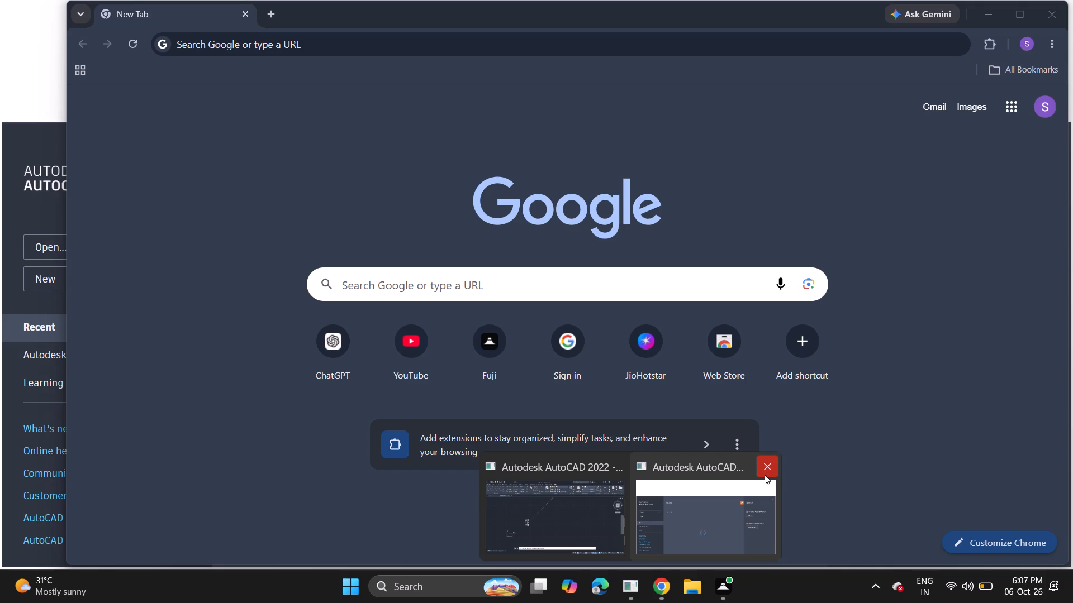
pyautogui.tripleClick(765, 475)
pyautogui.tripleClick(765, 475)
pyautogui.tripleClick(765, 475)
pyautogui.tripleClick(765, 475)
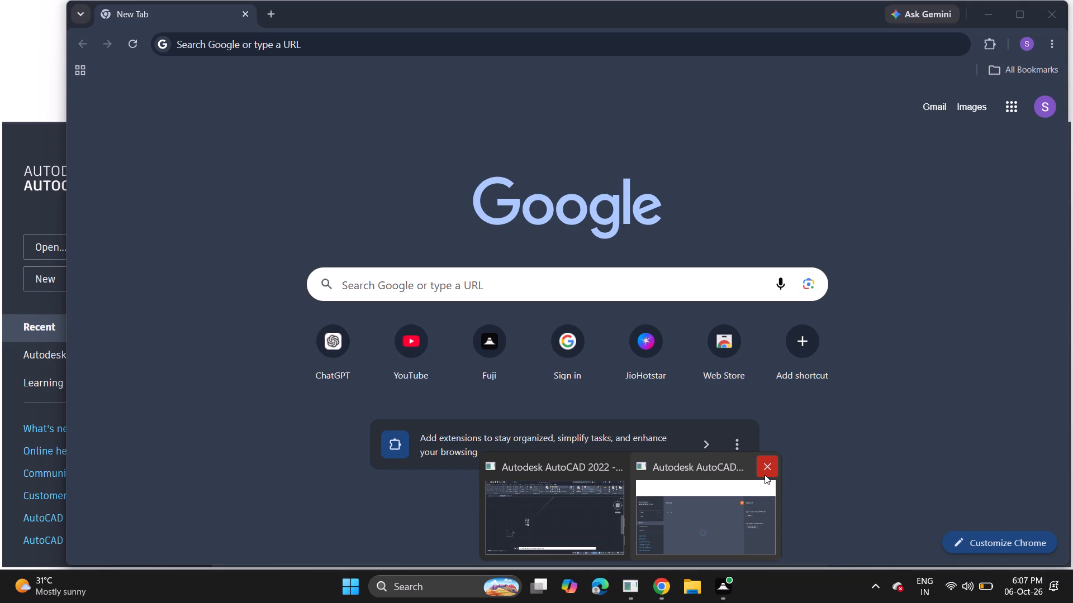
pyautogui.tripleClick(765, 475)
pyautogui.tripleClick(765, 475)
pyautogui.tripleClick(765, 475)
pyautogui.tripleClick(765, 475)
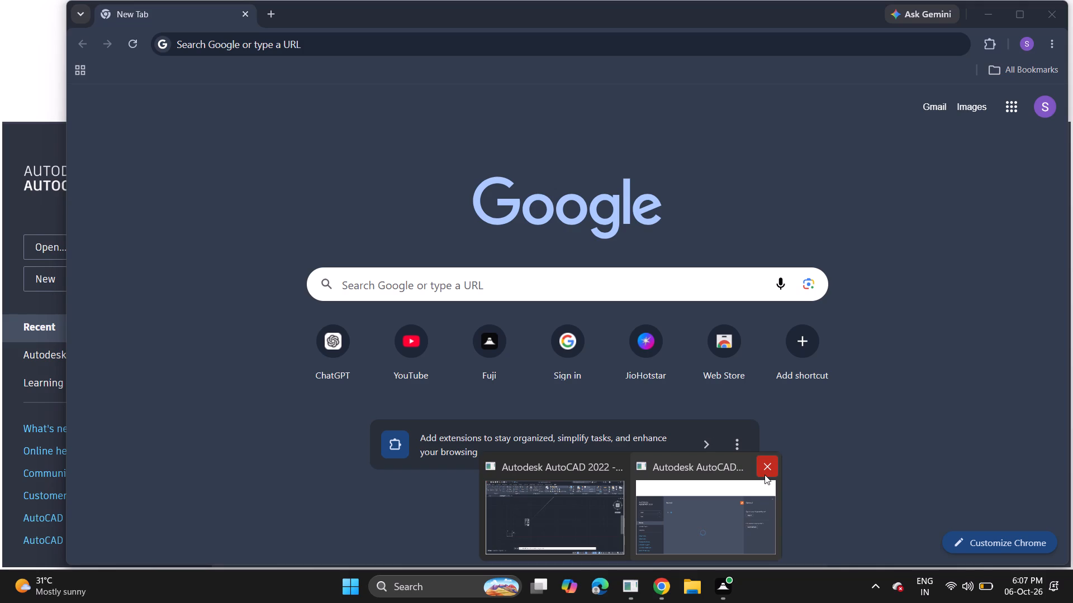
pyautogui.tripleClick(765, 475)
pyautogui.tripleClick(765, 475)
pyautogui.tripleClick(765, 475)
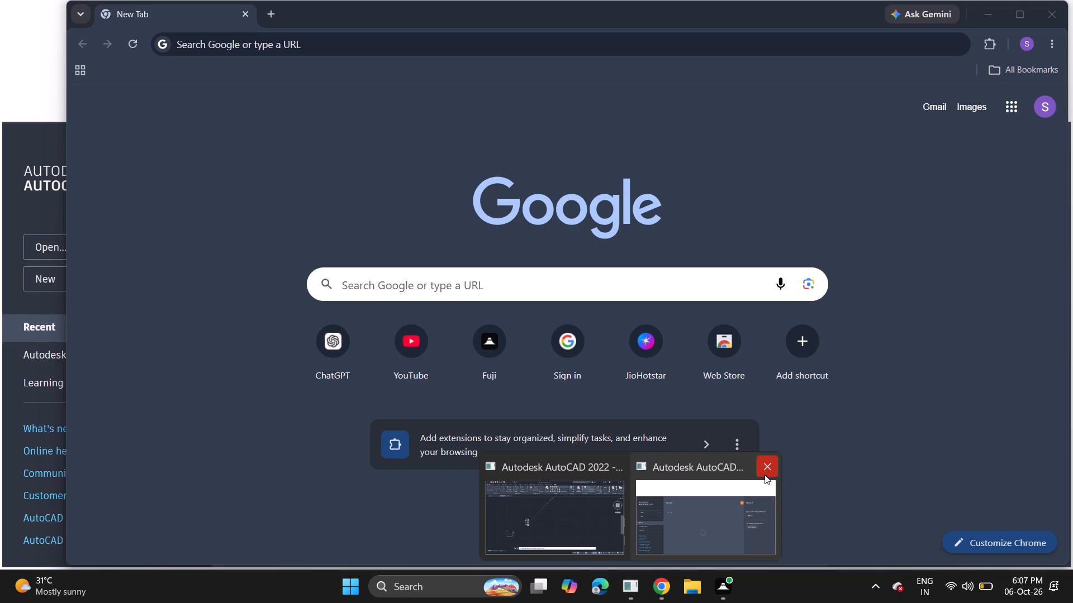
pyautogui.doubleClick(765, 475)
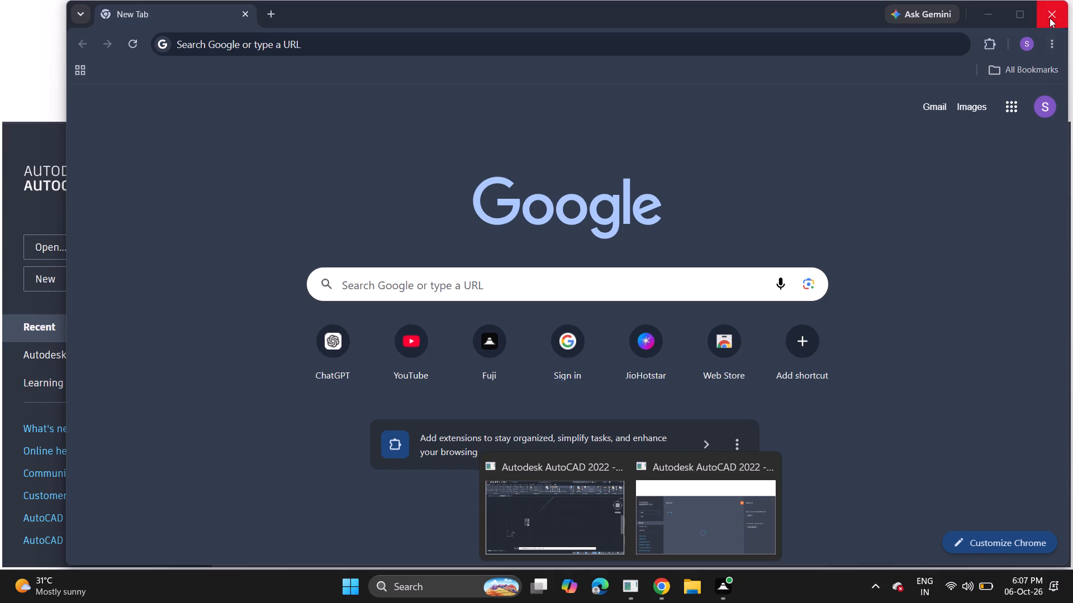
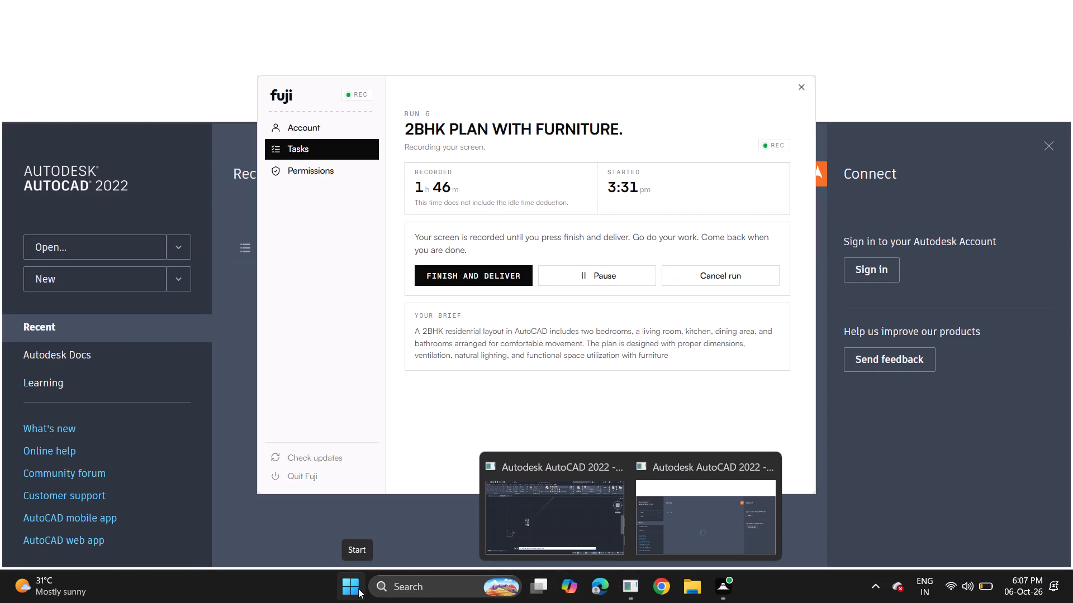
# Search Windows for AutoCAD and open the best match.
pyautogui.click(404, 589)
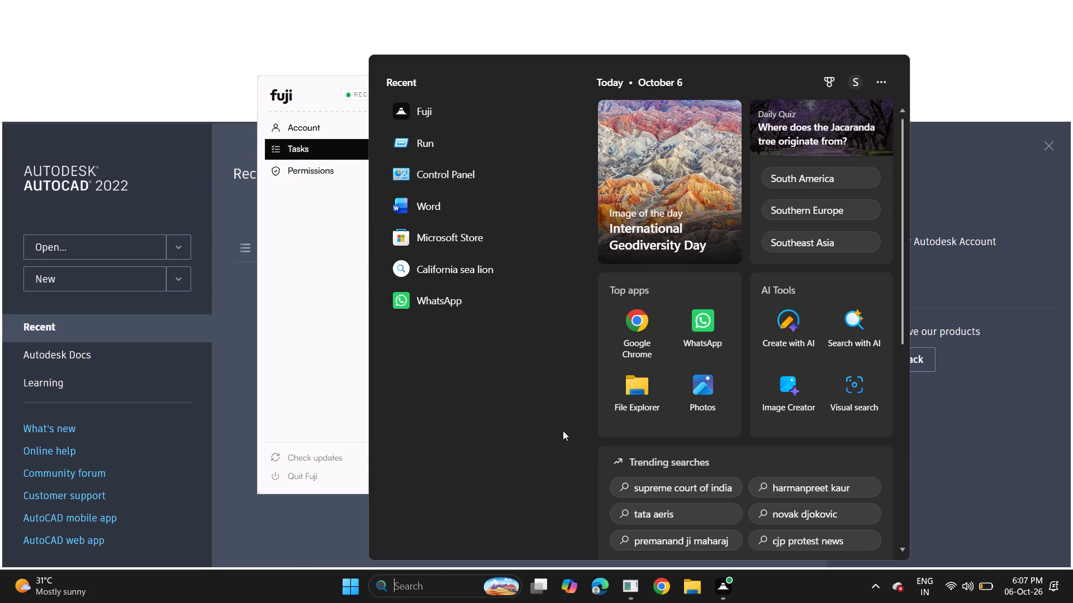
pyautogui.write('aut')
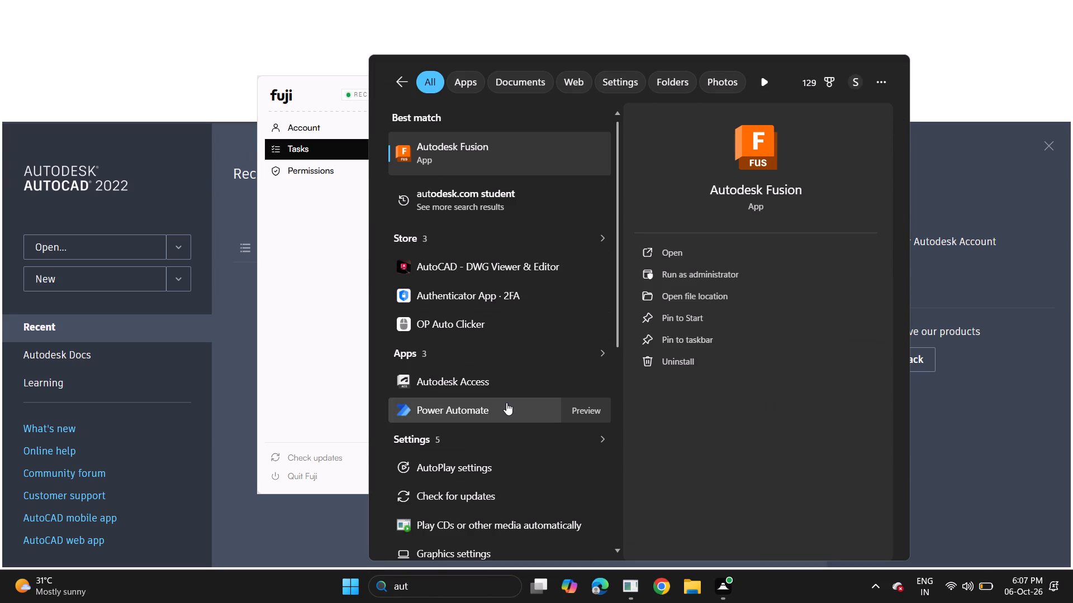
pyautogui.write('cad')
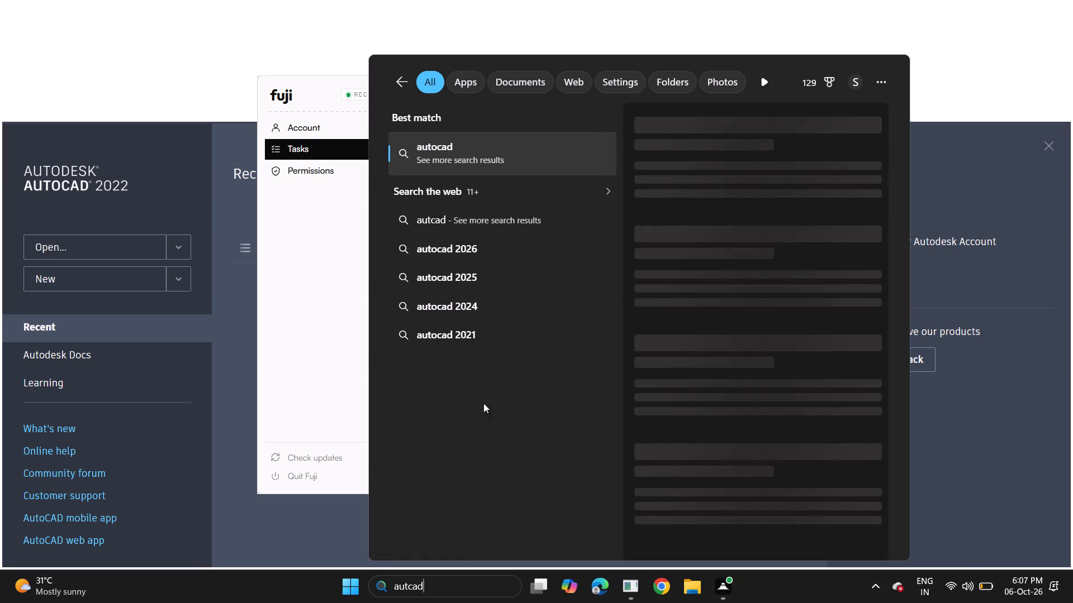
pyautogui.click(523, 135)
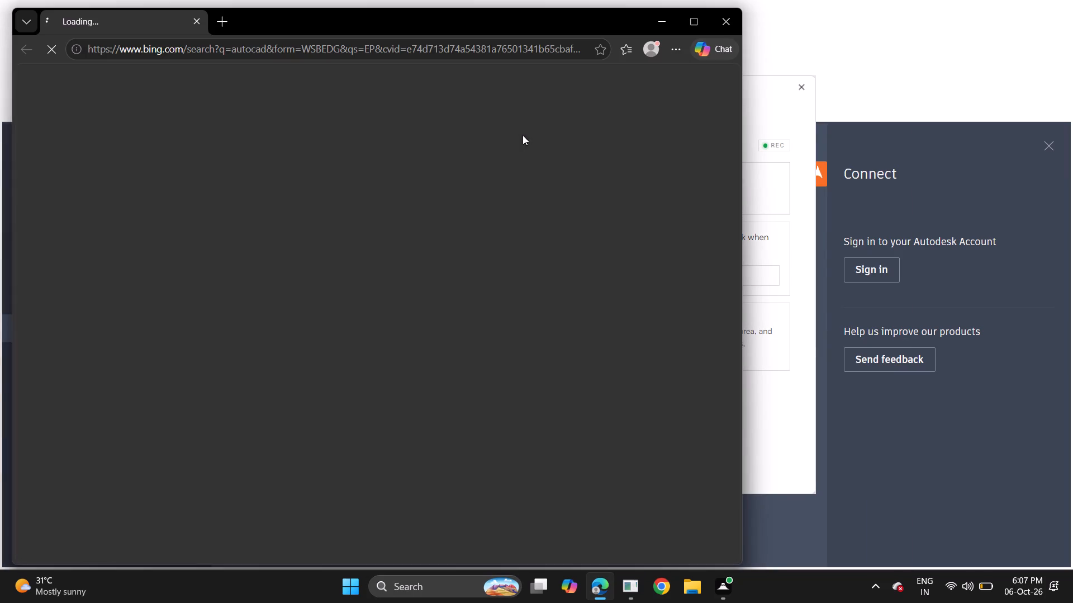
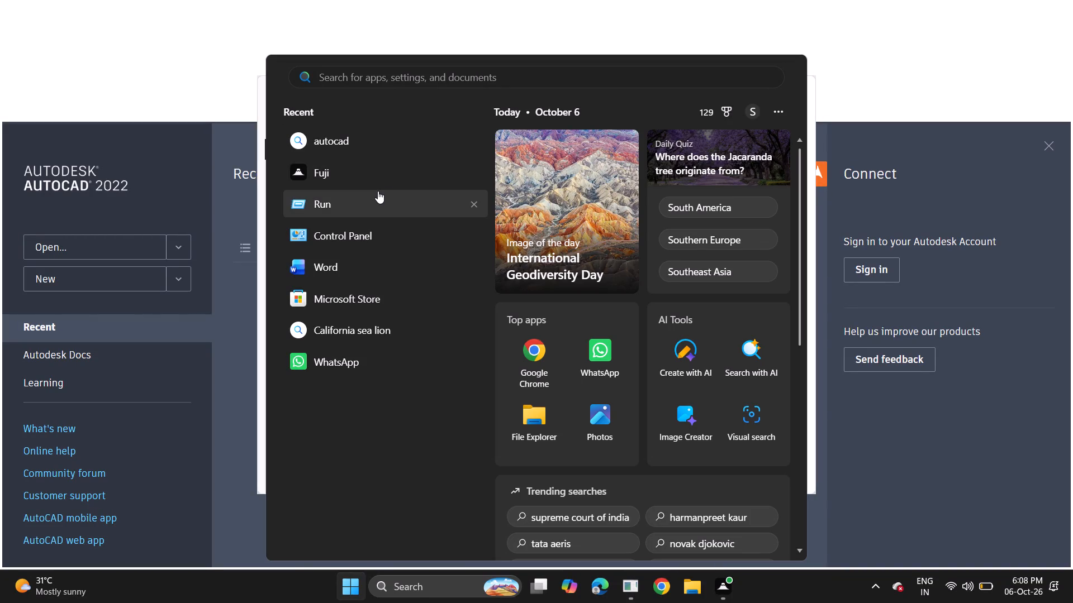
# Search Windows for autocad and launch AutoCAD.exe.
pyautogui.write('auto')
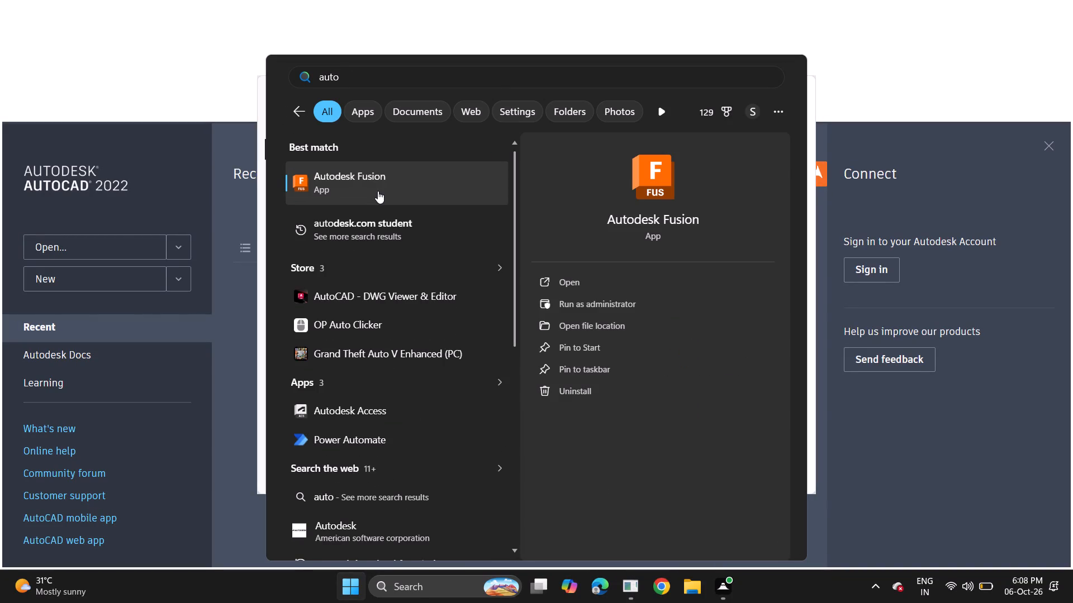
pyautogui.write('cad')
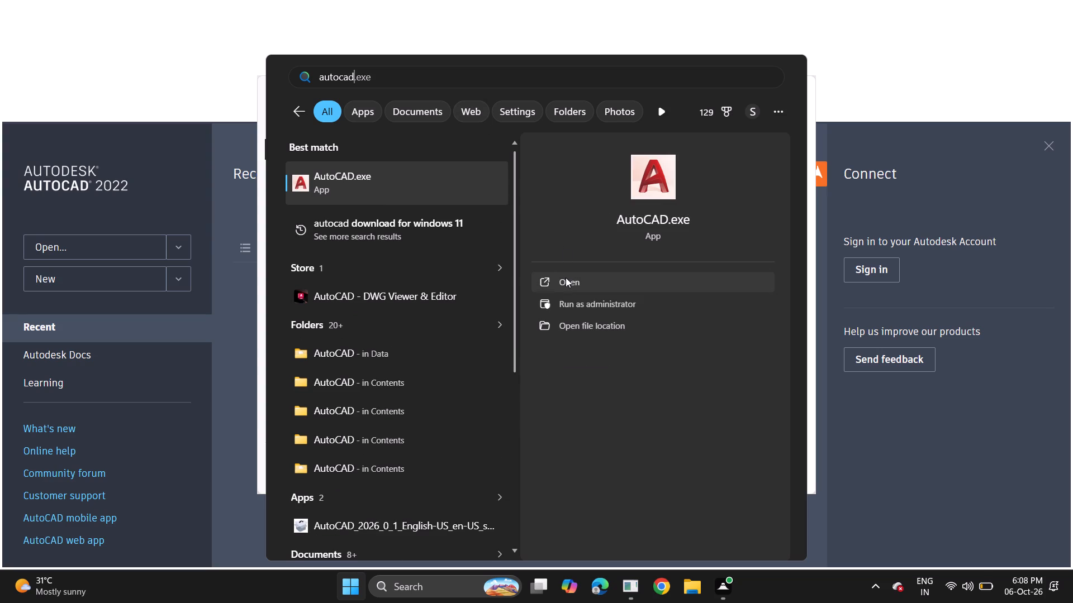
pyautogui.click(566, 277)
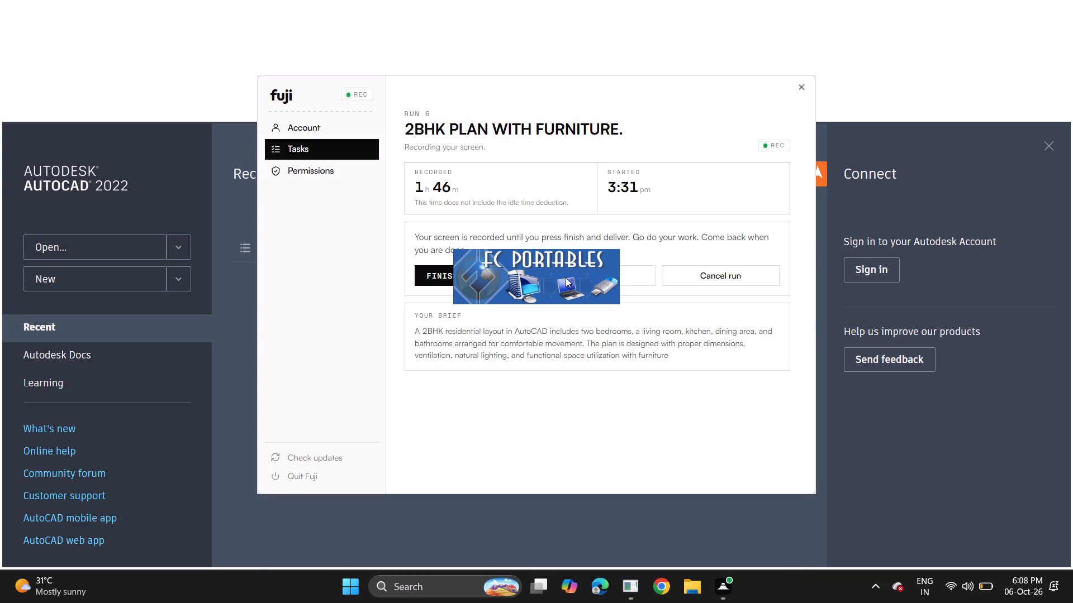
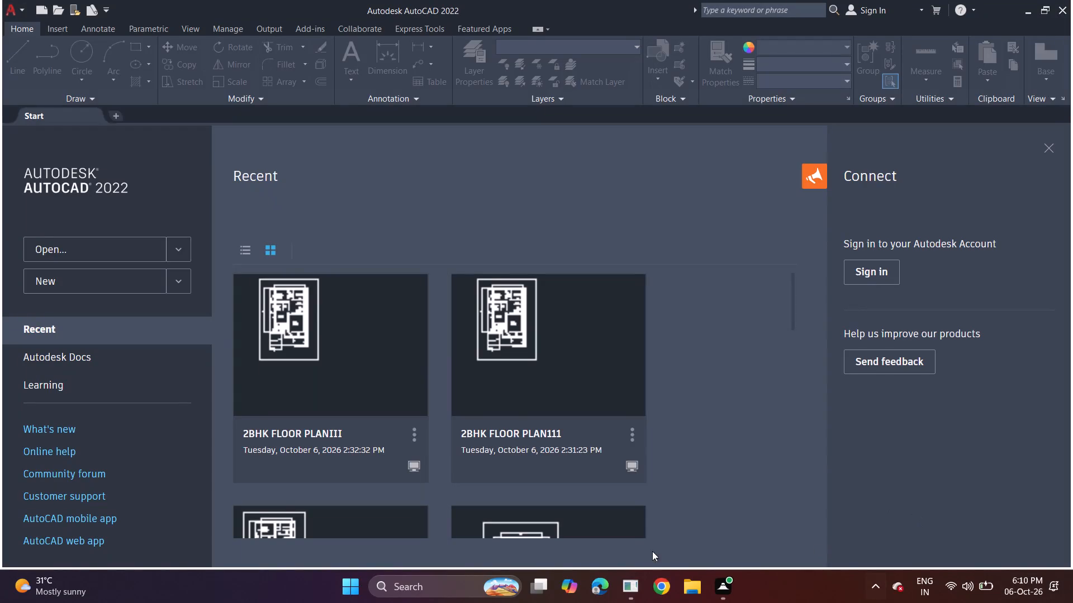
# Create a new blank drawing and close the Blocks palette.
pyautogui.click(81, 280)
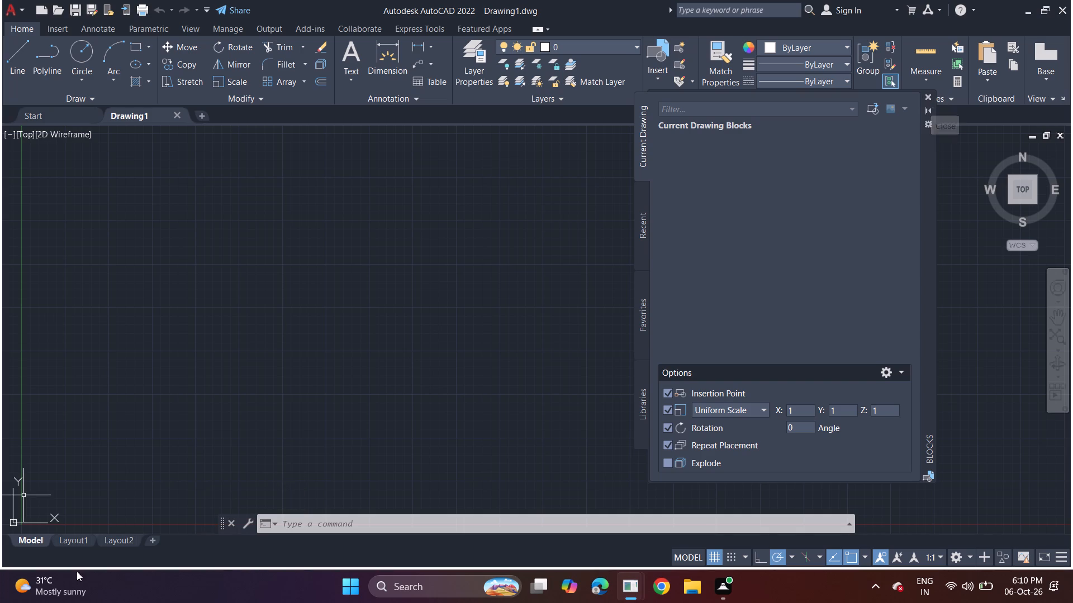
pyautogui.click(928, 96)
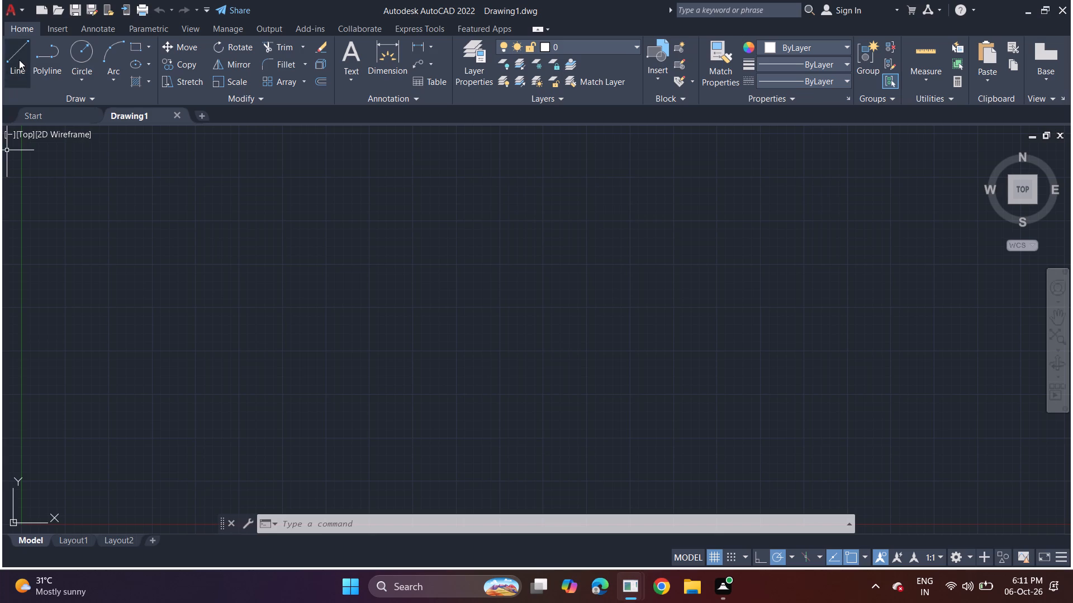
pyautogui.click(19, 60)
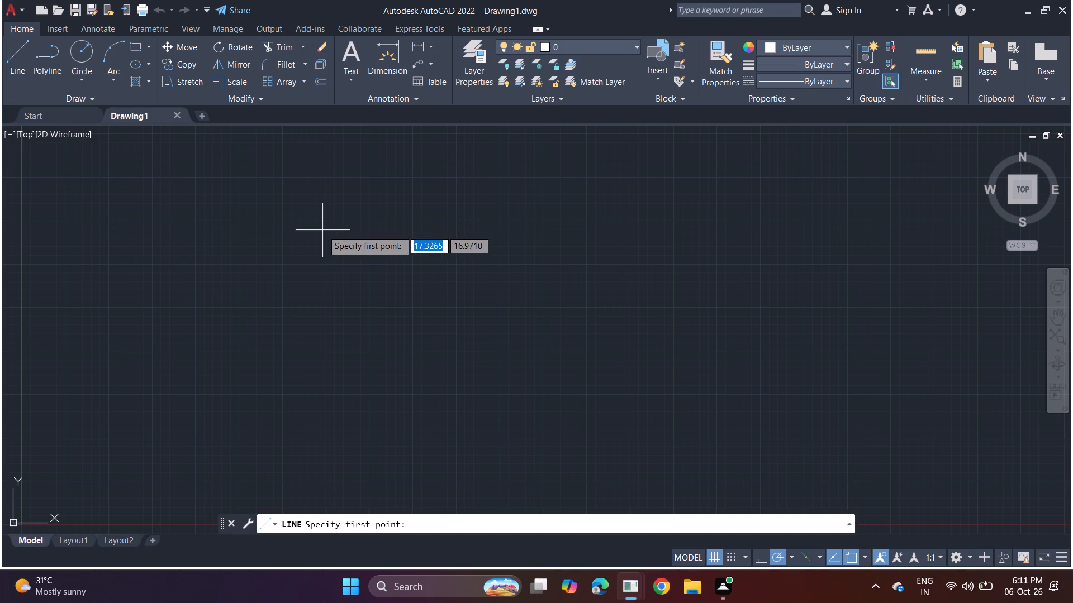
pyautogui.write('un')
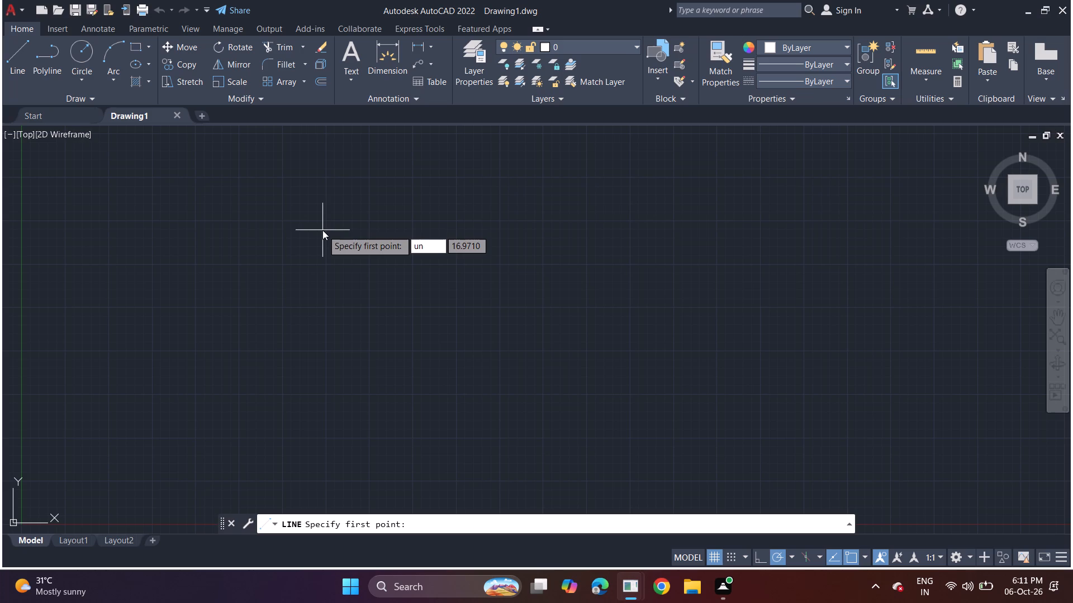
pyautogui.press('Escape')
# Set the drawing units to Architectural length with 0'-0" precision and an insertion scale in inches.
pyautogui.write('un')
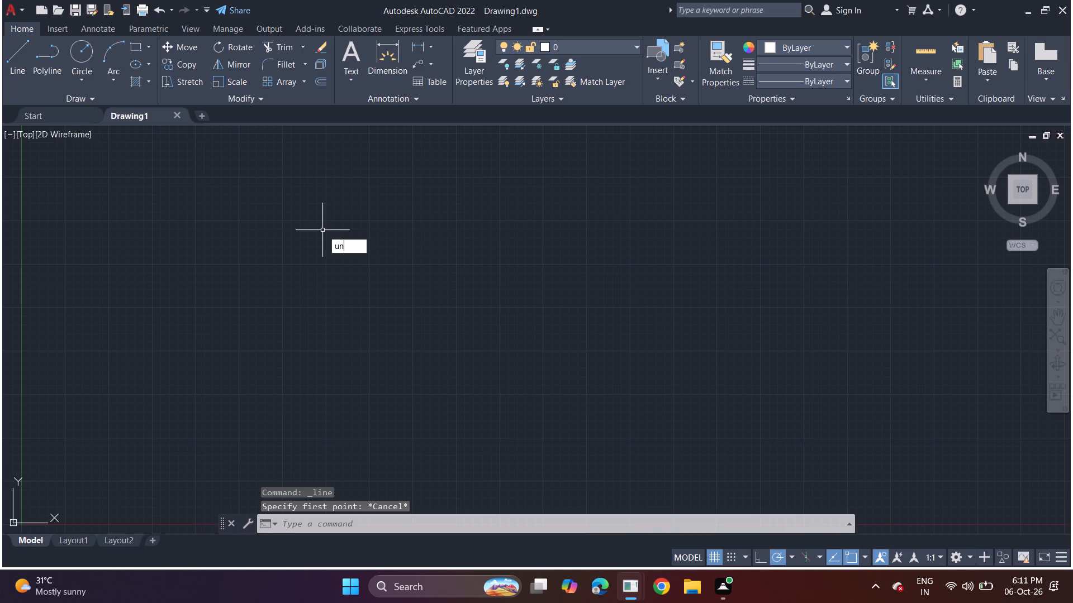
pyautogui.press('space')
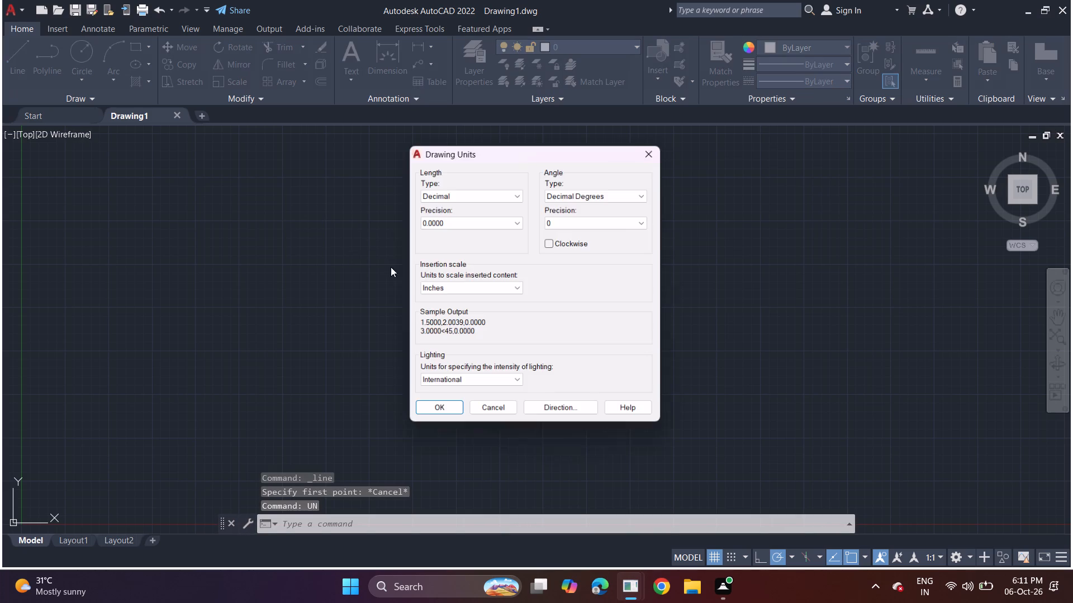
pyautogui.click(467, 198)
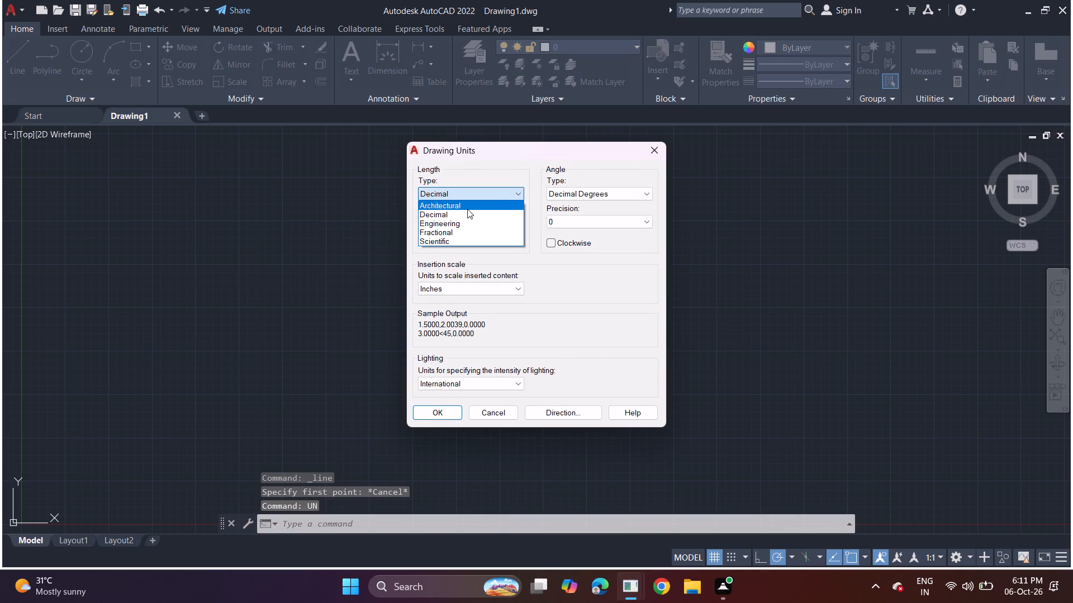
pyautogui.click(467, 209)
pyautogui.click(468, 226)
pyautogui.click(471, 236)
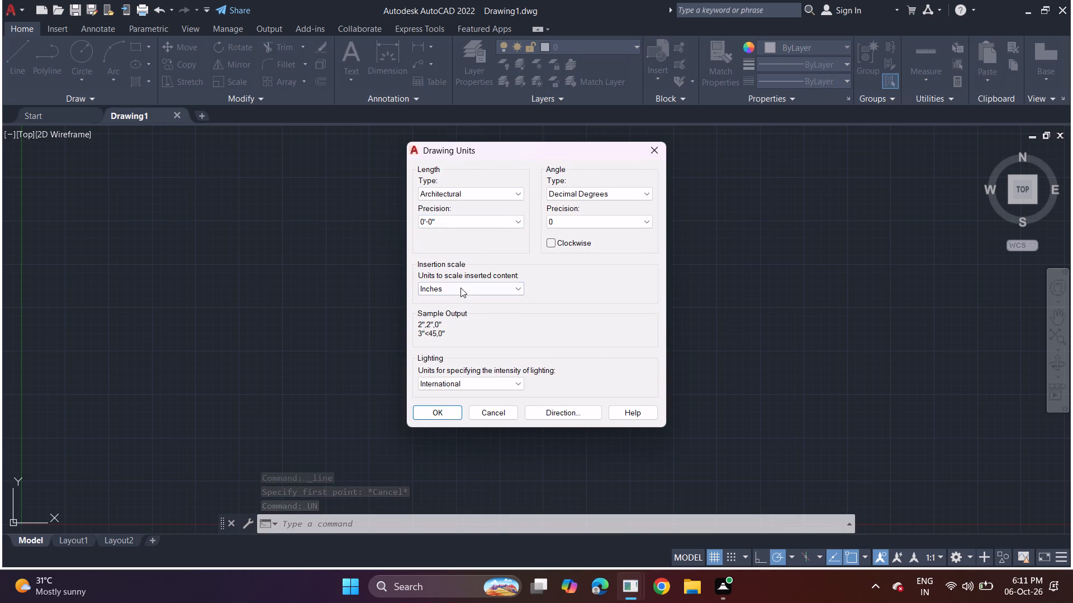
pyautogui.click(461, 288)
pyautogui.click(562, 321)
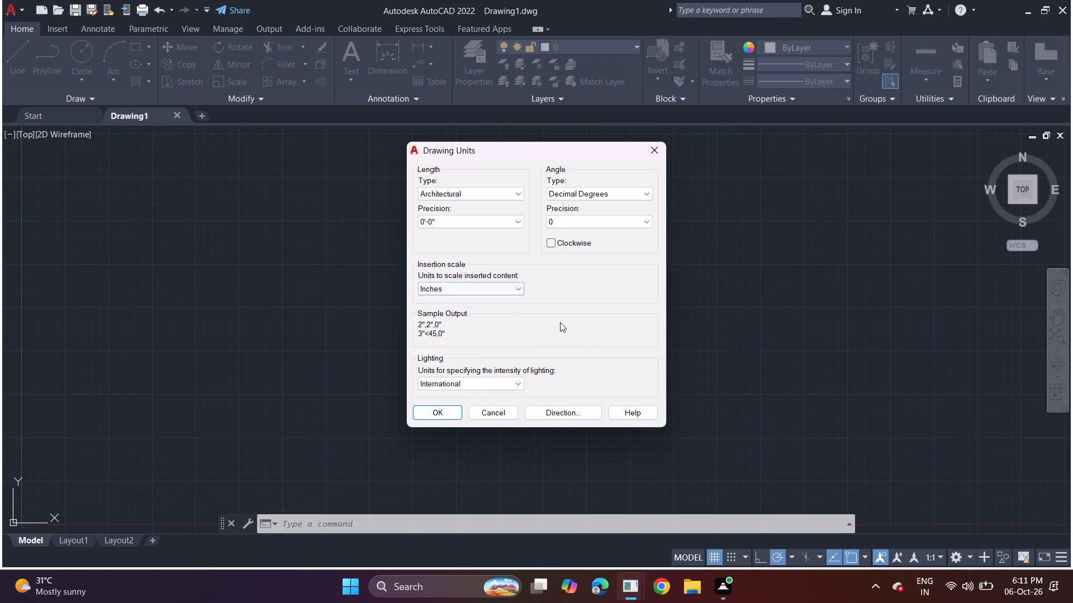
pyautogui.click(425, 409)
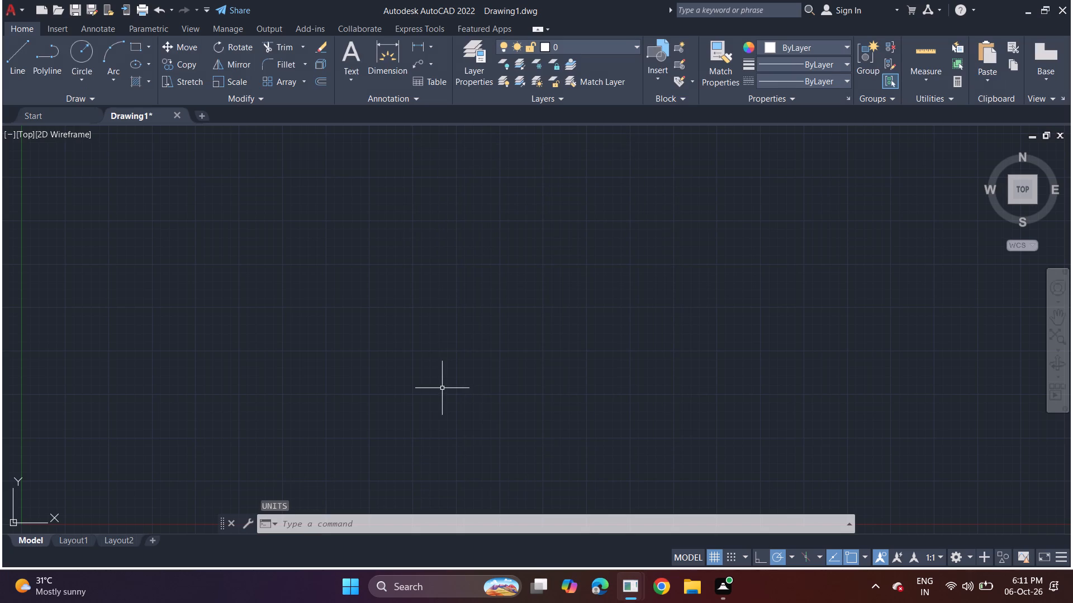
# Modify the Standard dimension style's primary units to Architectural format with 0'-0" precision.
pyautogui.write('d')
pyautogui.press('space')
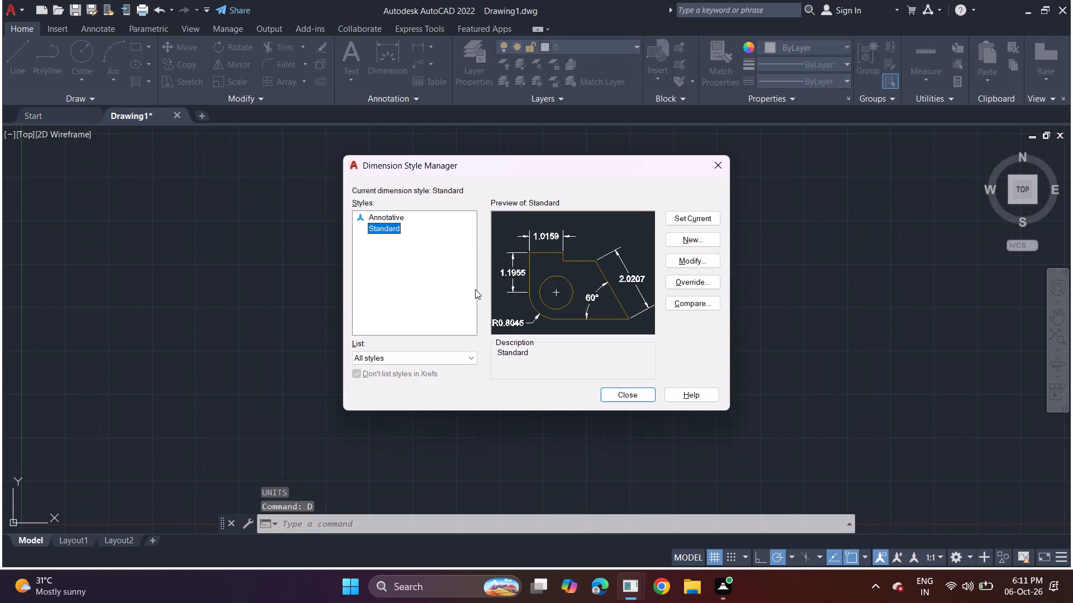
pyautogui.click(685, 263)
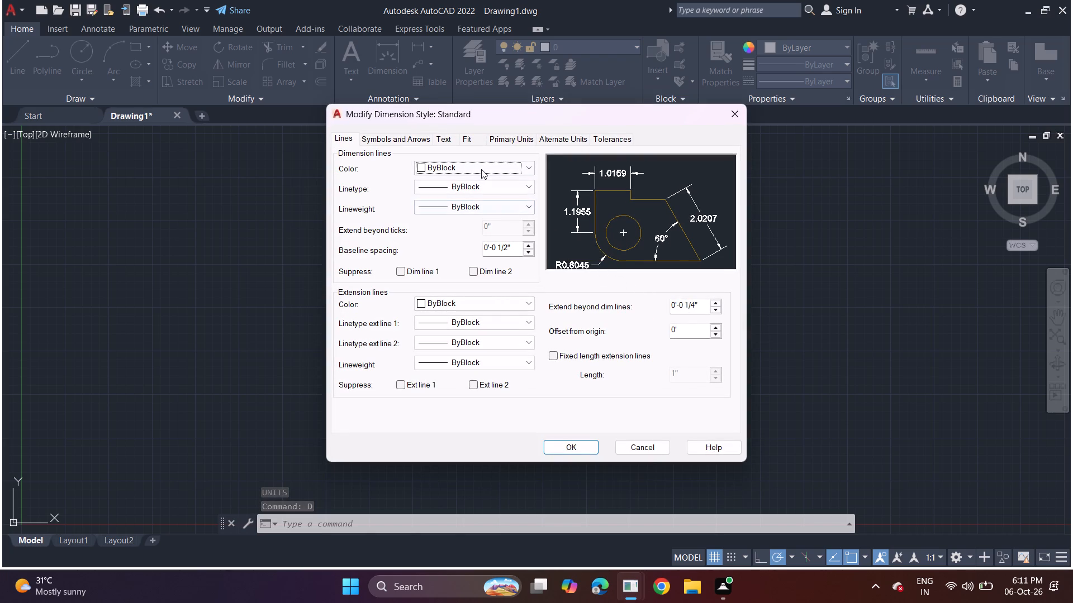
pyautogui.click(497, 136)
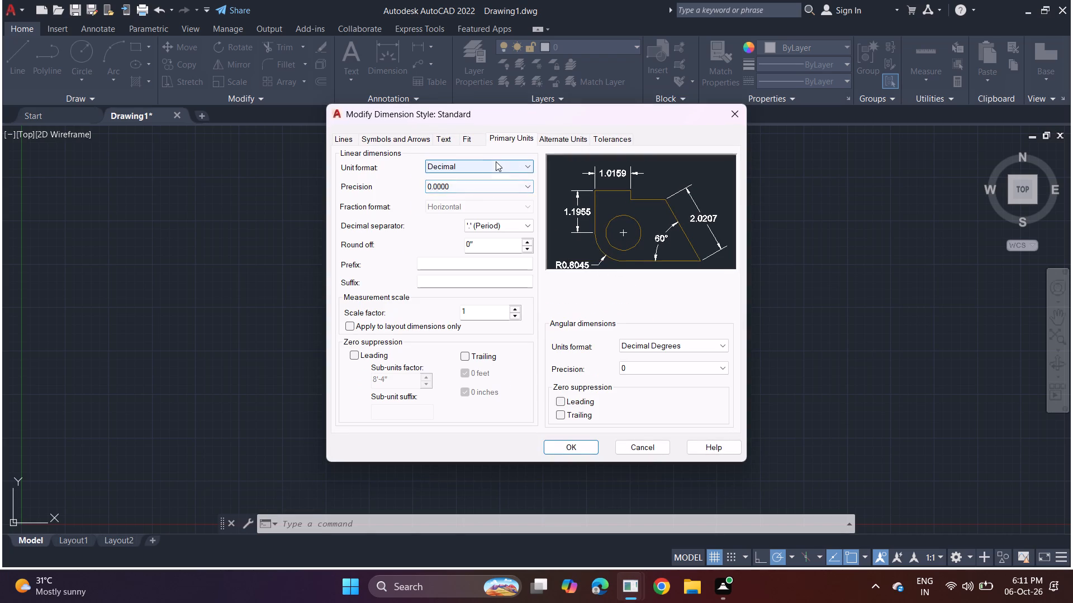
pyautogui.click(496, 161)
pyautogui.click(494, 208)
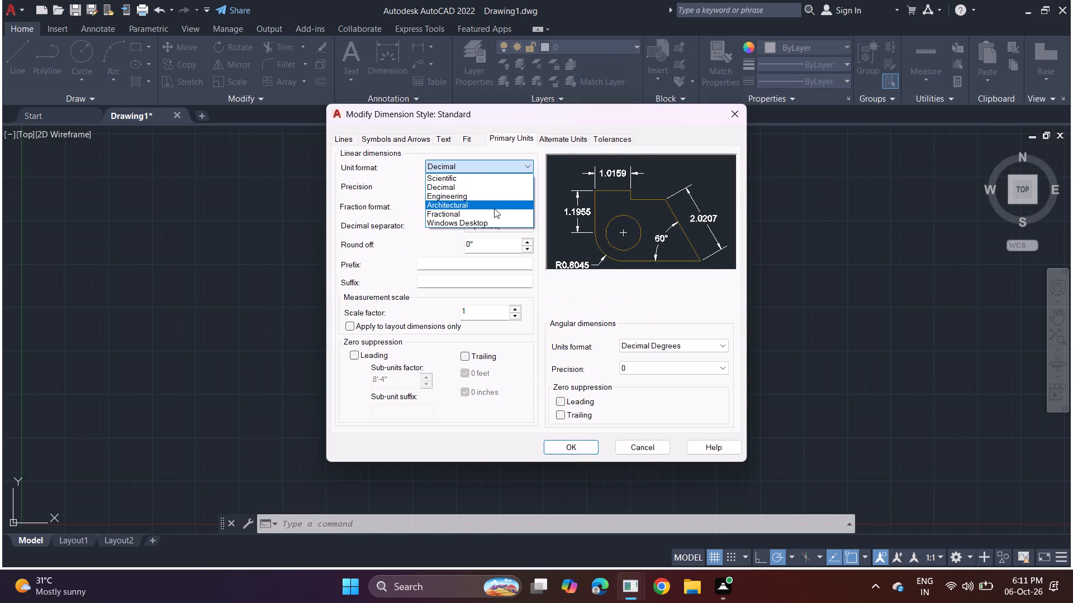
pyautogui.click(482, 190)
pyautogui.click(479, 198)
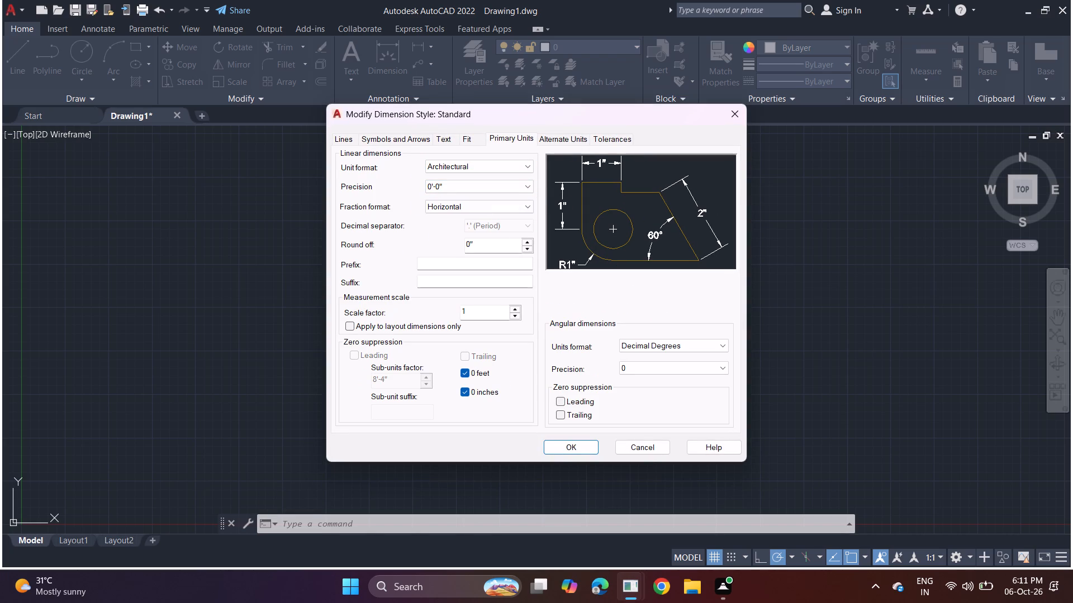
pyautogui.click(558, 446)
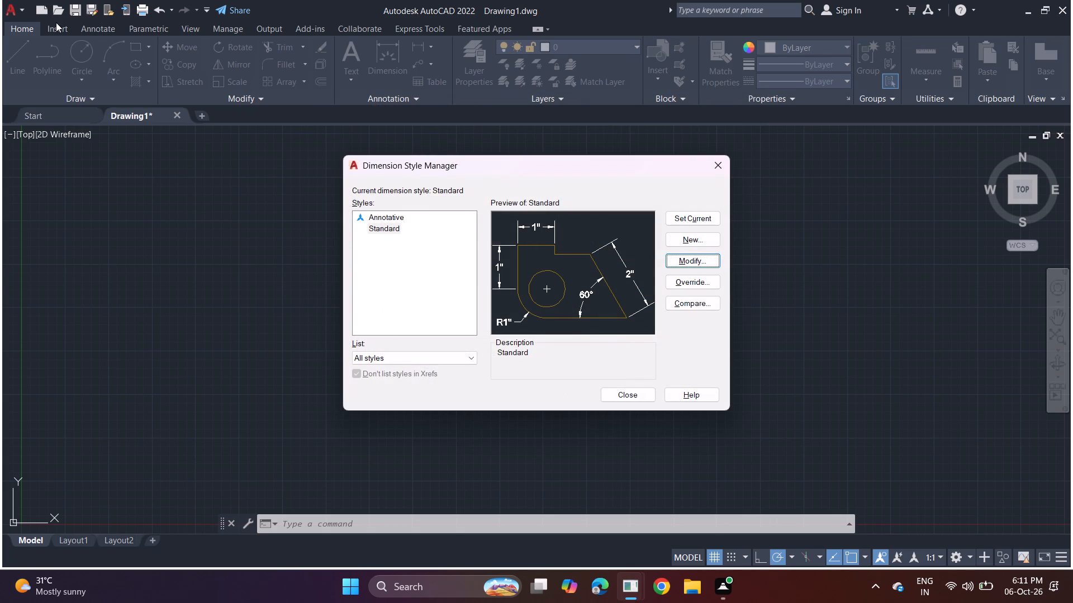
pyautogui.click(632, 393)
# Draw a horizontal line 11' long with the Line command.
pyautogui.click(24, 49)
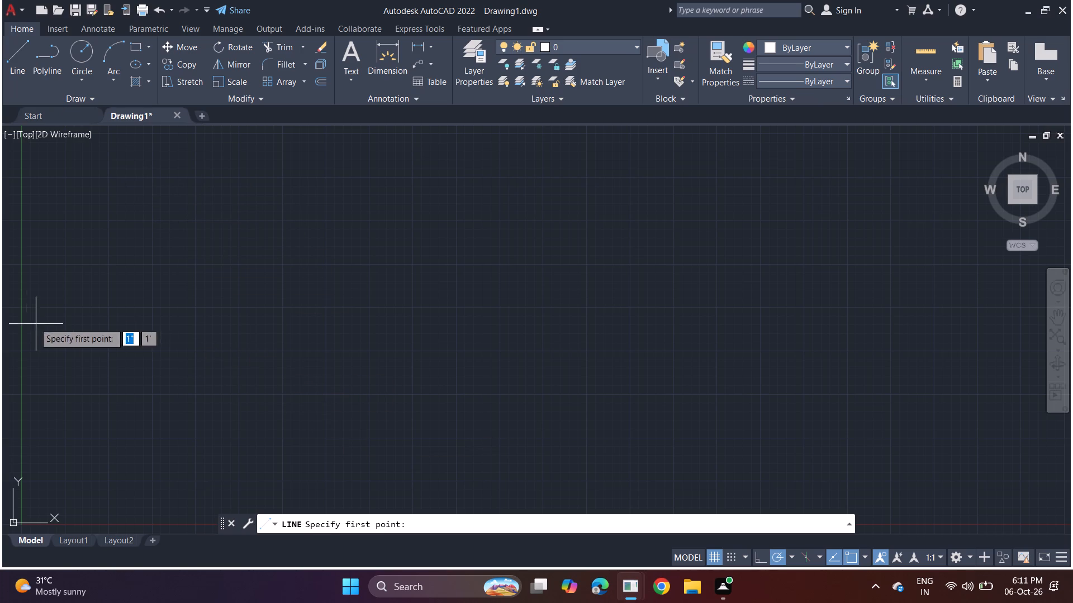
pyautogui.click(15, 59)
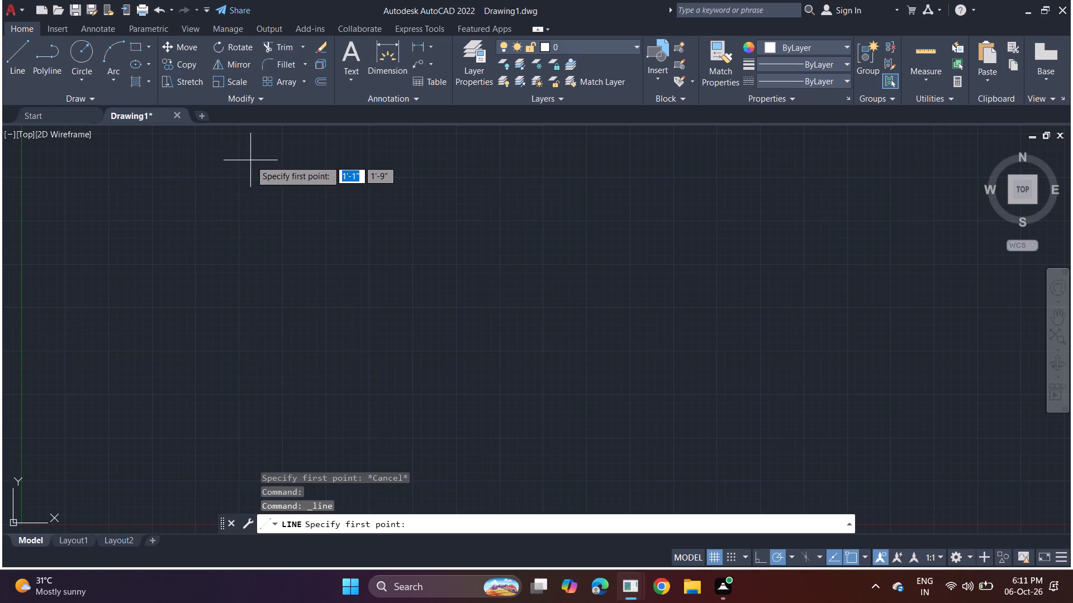
pyautogui.click(260, 160)
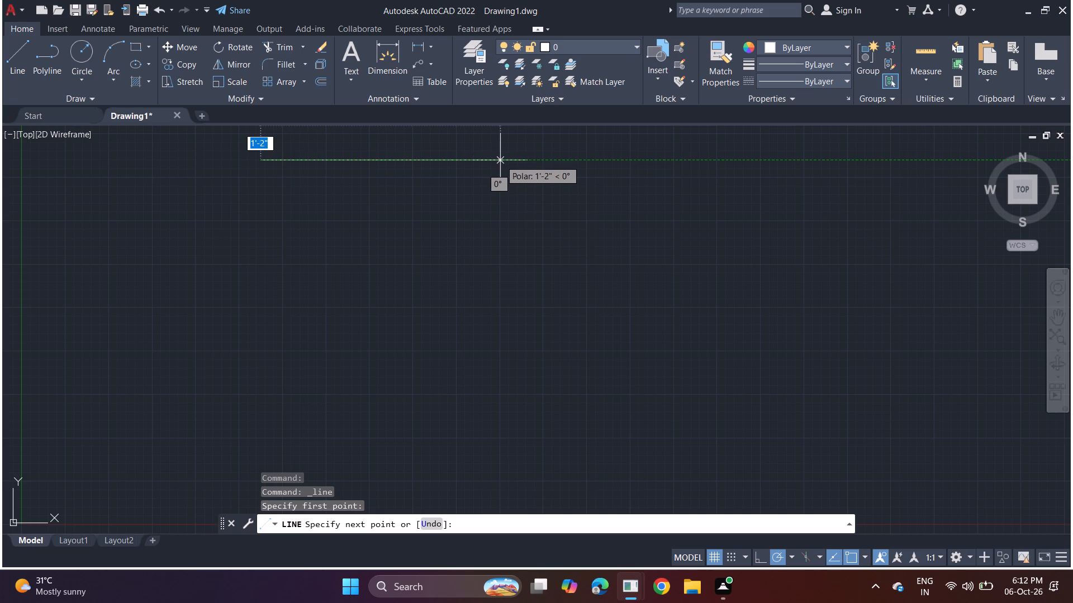
pyautogui.write("11'")
pyautogui.press('Return')
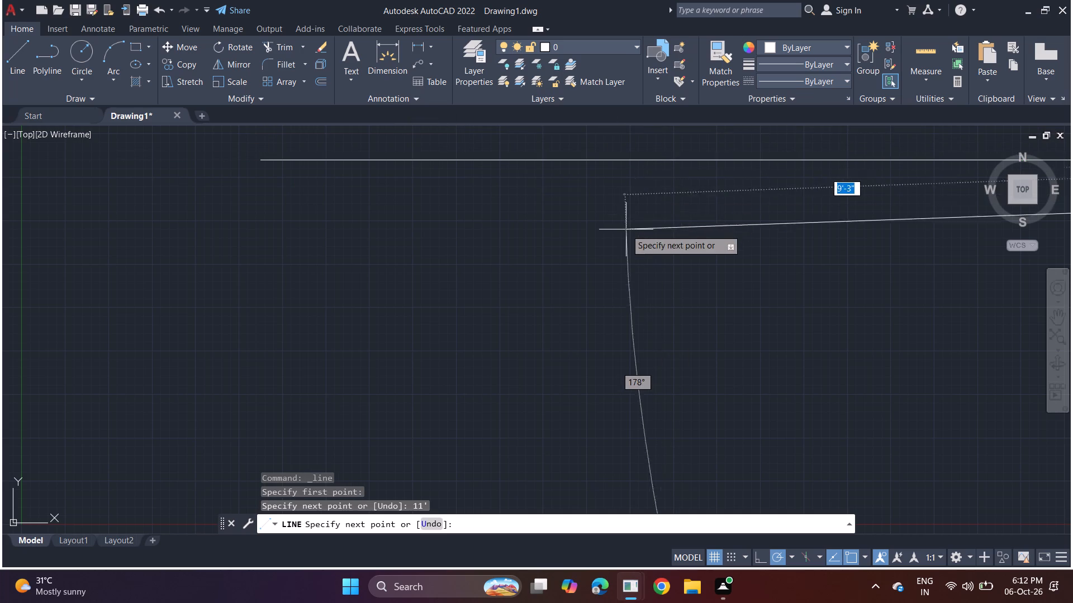
pyautogui.scroll(-3, 625, 234)
pyautogui.moveTo(606, 236); pyautogui.dragTo(259, 353, button='middle')
pyautogui.press('space')
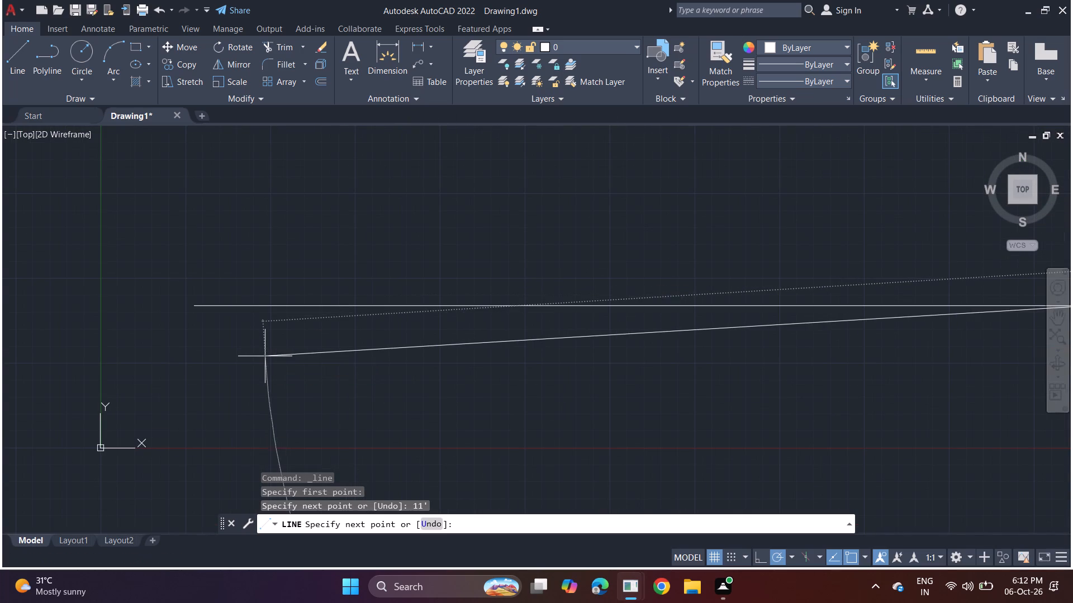
# Move the UCS origin well below and to the left of the 11' line.
pyautogui.scroll(-3, 364, 362)
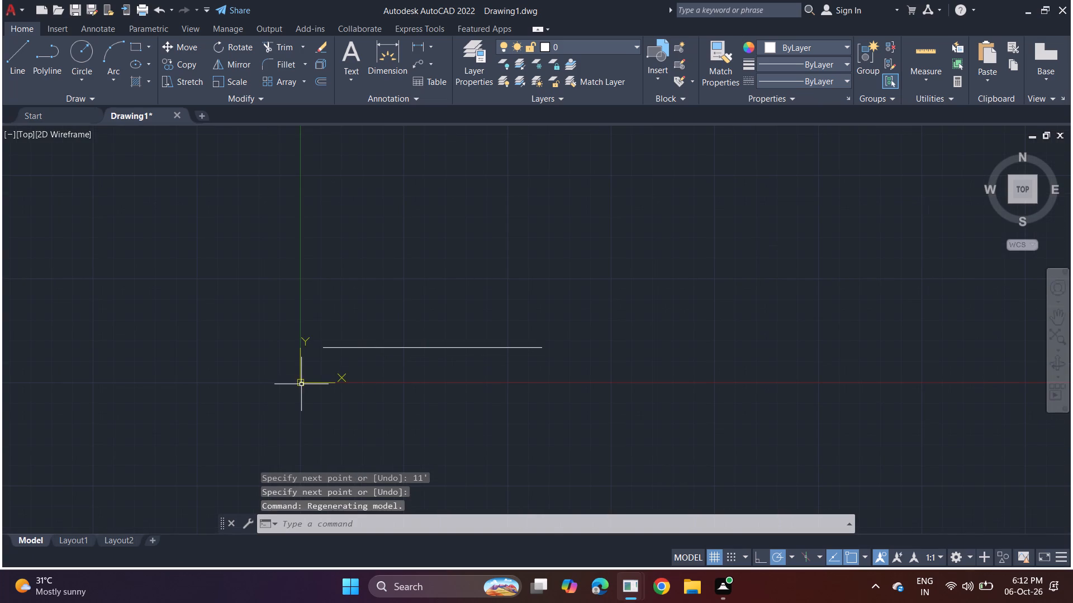
pyautogui.doubleClick(301, 381)
pyautogui.click(20, 507)
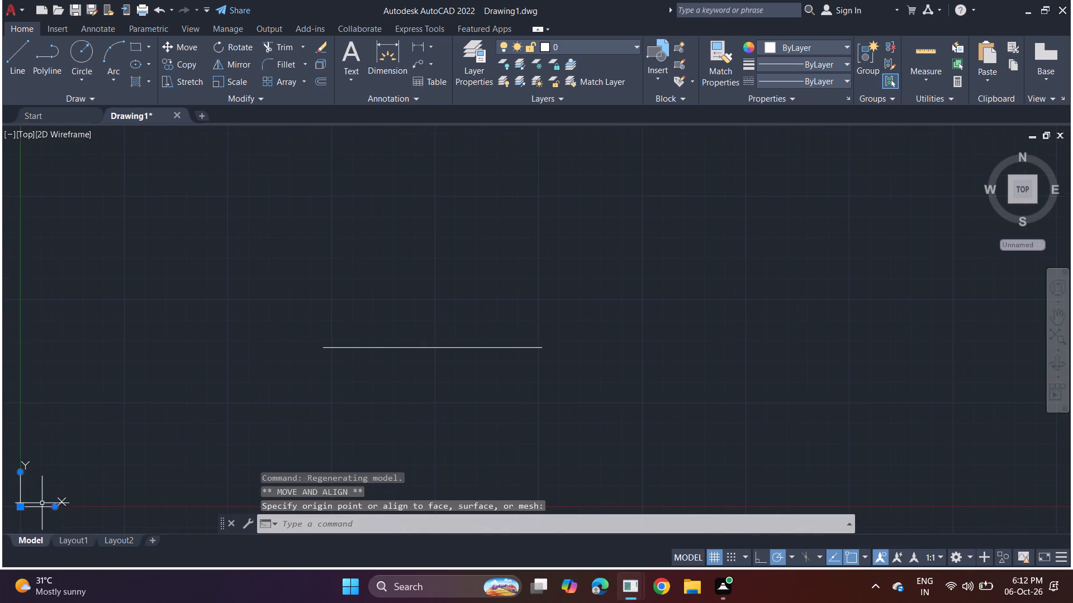
pyautogui.moveTo(52, 481); pyautogui.dragTo(199, 315, button='middle')
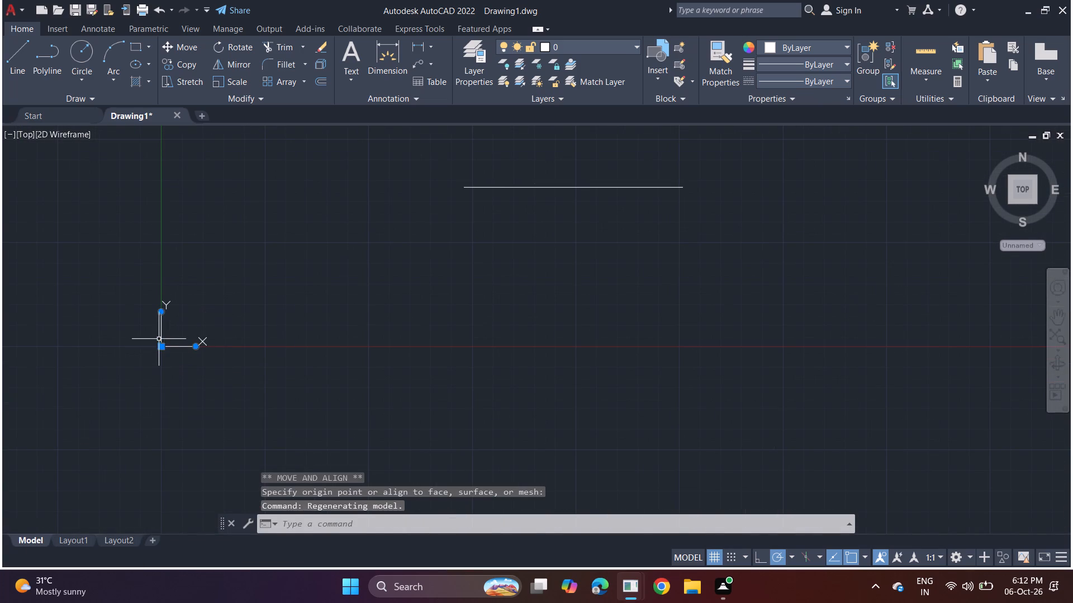
pyautogui.click(159, 339)
pyautogui.click(163, 346)
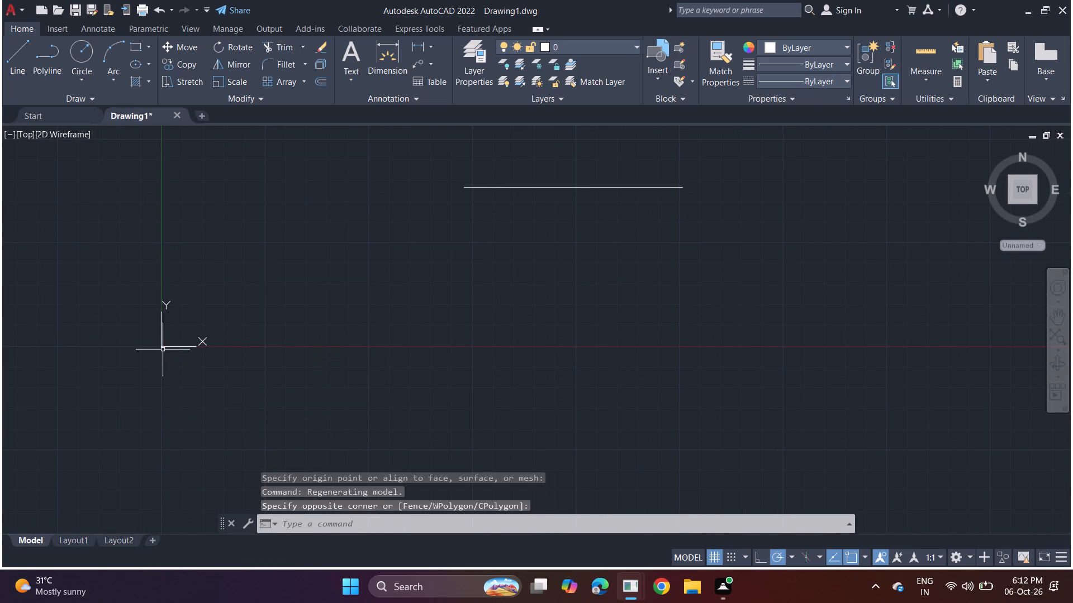
pyautogui.click(161, 337)
pyautogui.click(161, 342)
pyautogui.scroll(-2, 74, 432)
pyautogui.moveTo(111, 386); pyautogui.dragTo(112, 385, button='middle')
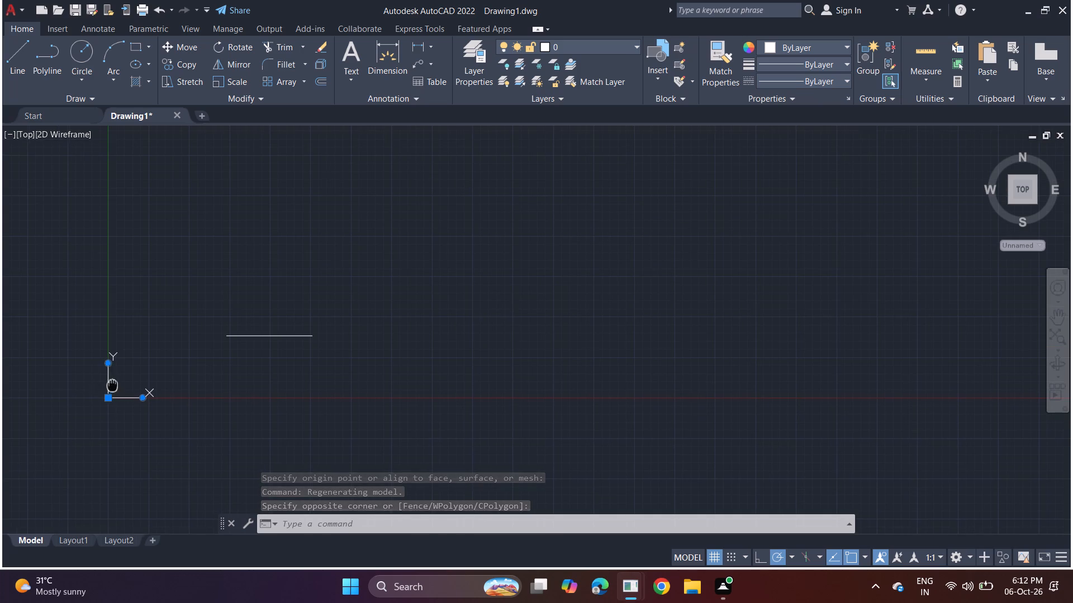
pyautogui.moveTo(112, 385); pyautogui.dragTo(267, 217, button='middle')
pyautogui.moveTo(262, 227); pyautogui.dragTo(262, 232)
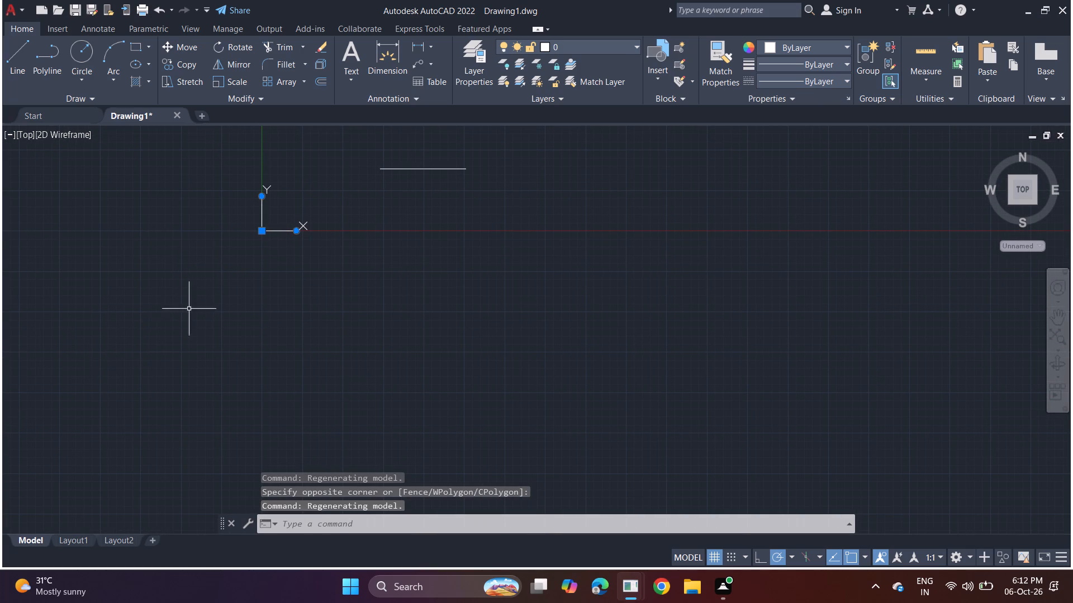
pyautogui.moveTo(261, 224); pyautogui.dragTo(235, 276)
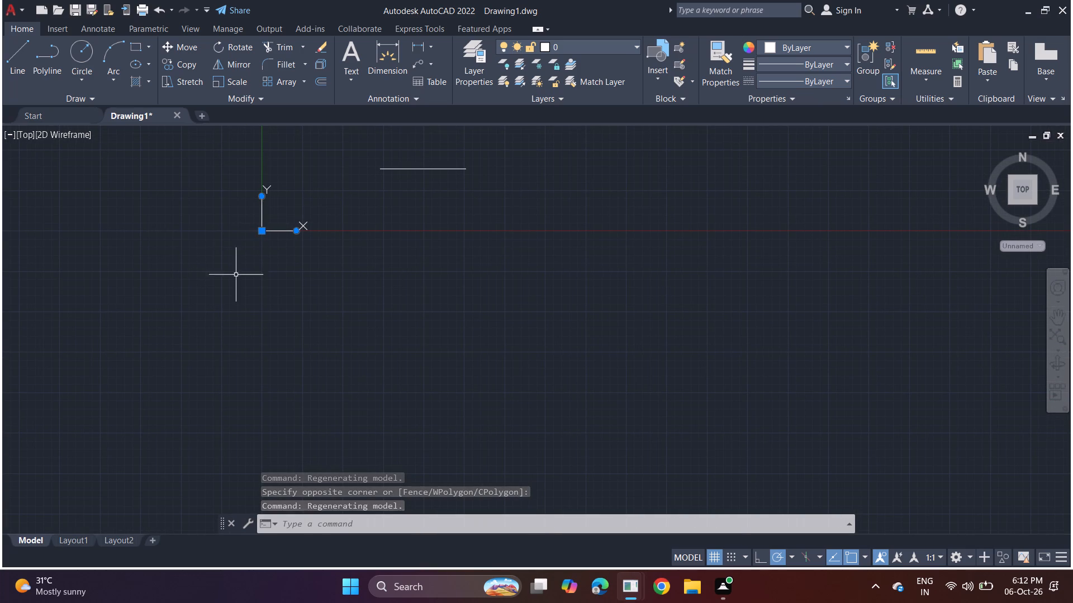
pyautogui.moveTo(235, 276); pyautogui.dragTo(115, 415)
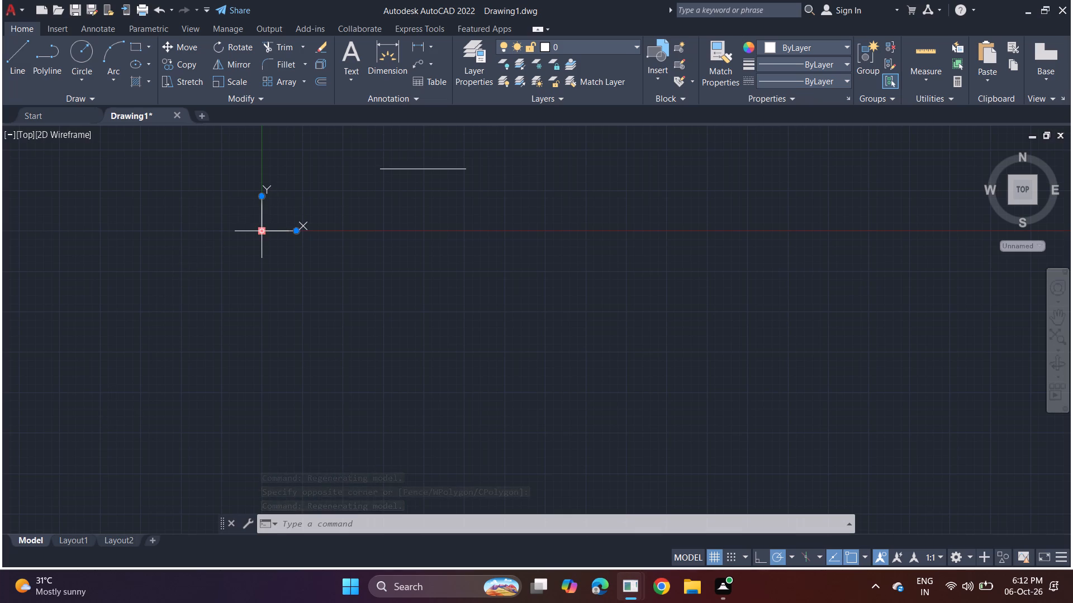
pyautogui.doubleClick(260, 230)
pyautogui.click(32, 493)
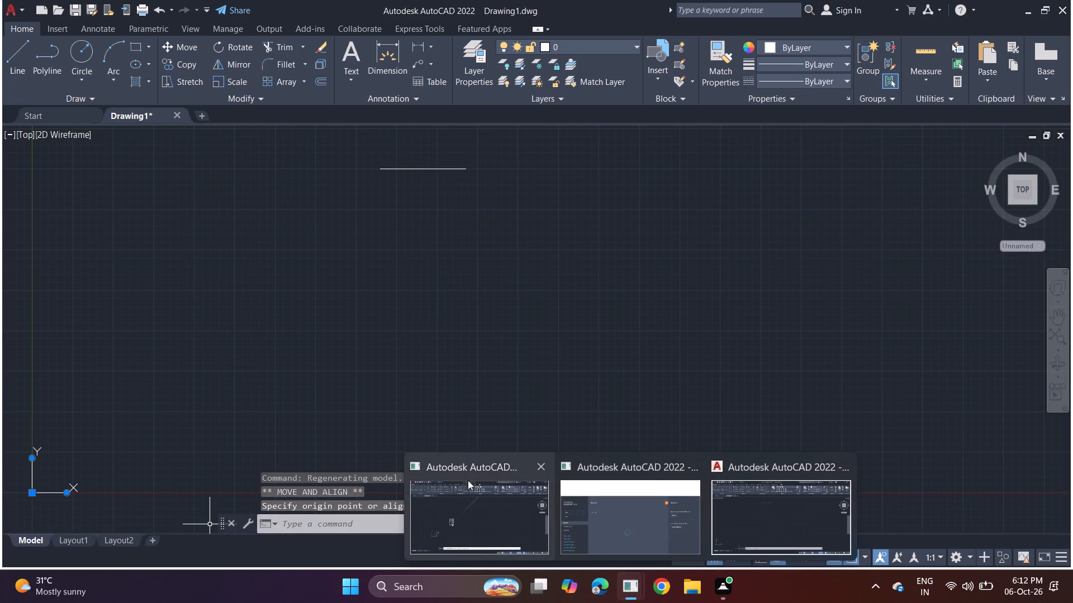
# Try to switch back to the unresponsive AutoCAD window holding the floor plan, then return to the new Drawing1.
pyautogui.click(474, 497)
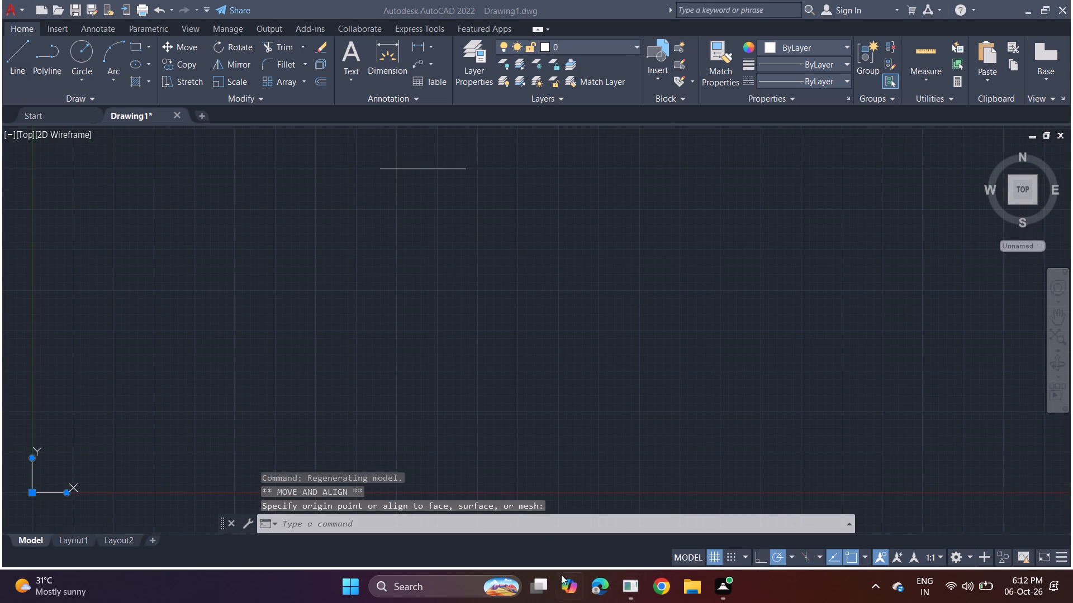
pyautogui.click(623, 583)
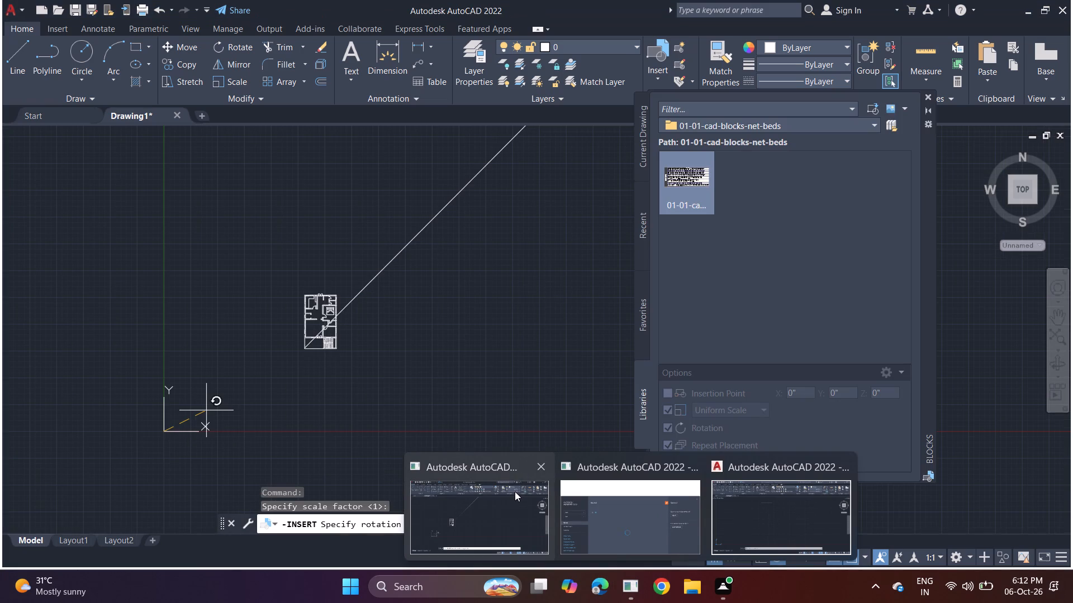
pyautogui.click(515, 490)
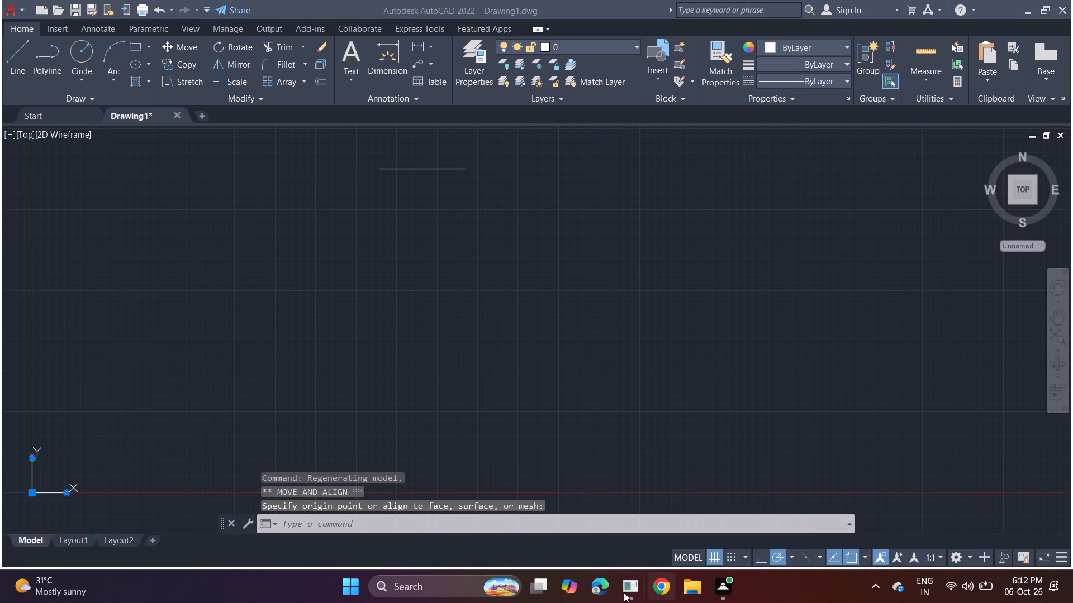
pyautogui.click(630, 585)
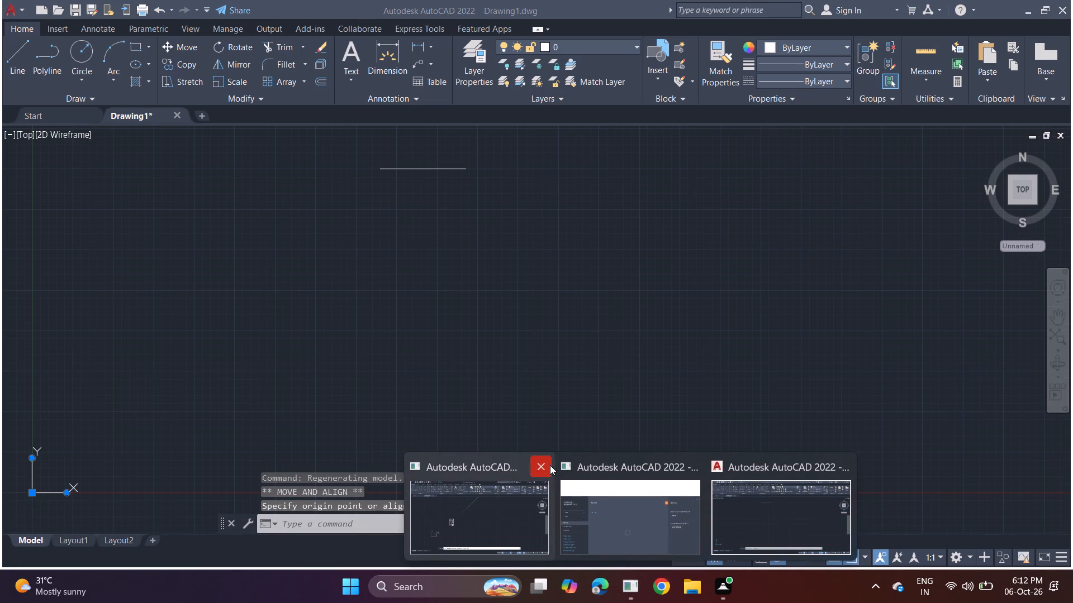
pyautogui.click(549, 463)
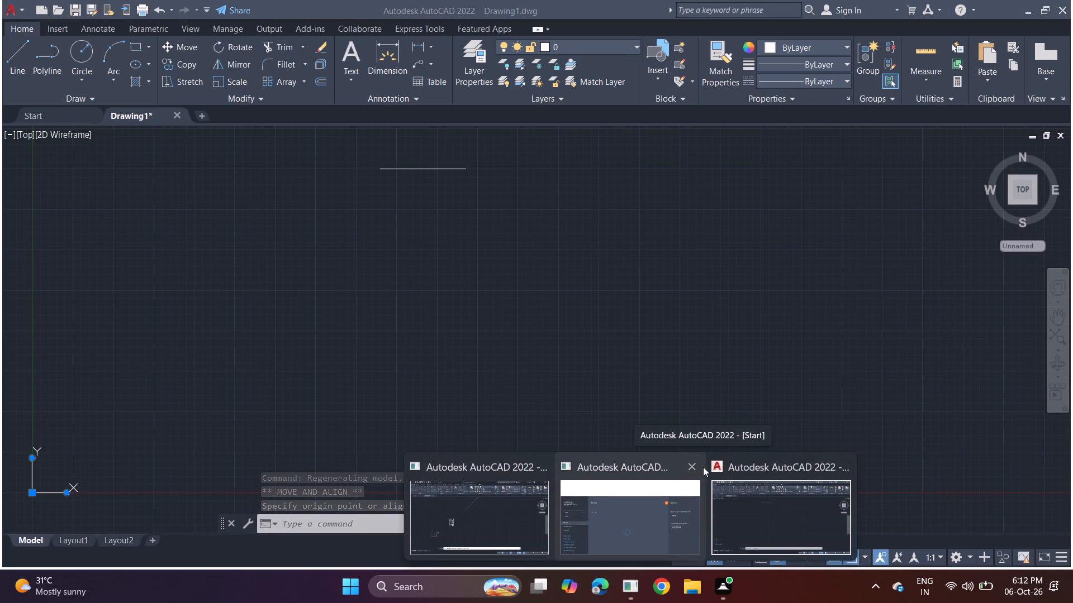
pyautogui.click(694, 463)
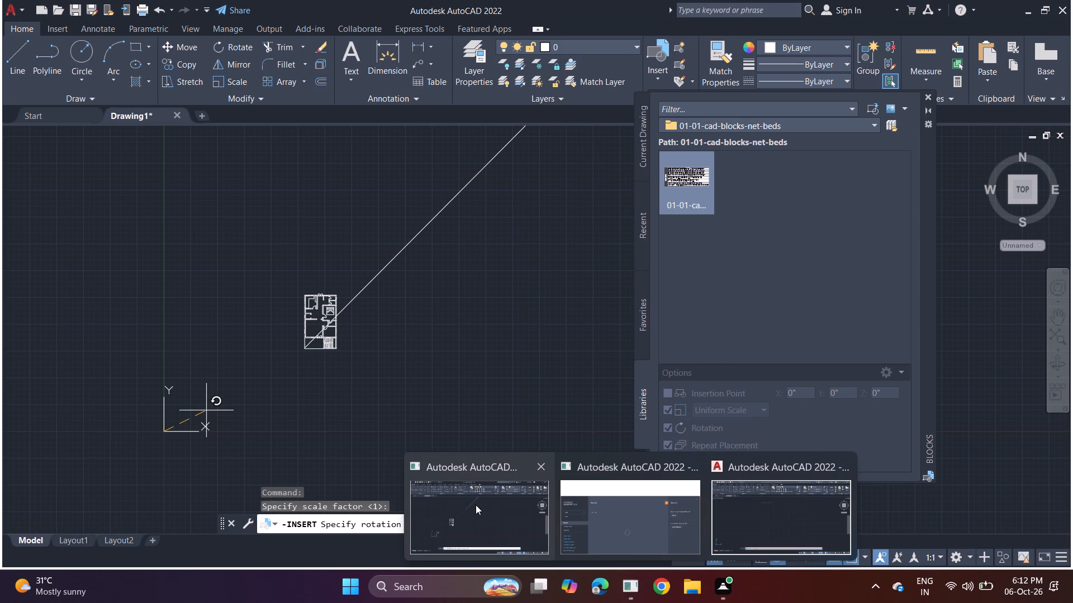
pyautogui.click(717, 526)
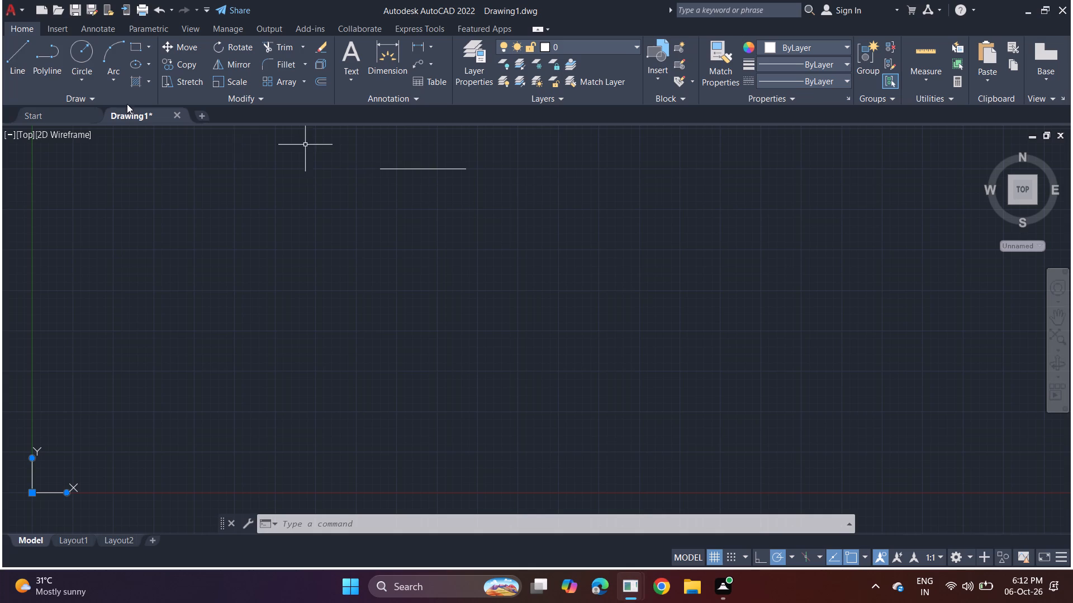
# Draw a 30' horizontal line along the existing top line, starting from its left endpoint.
pyautogui.click(25, 55)
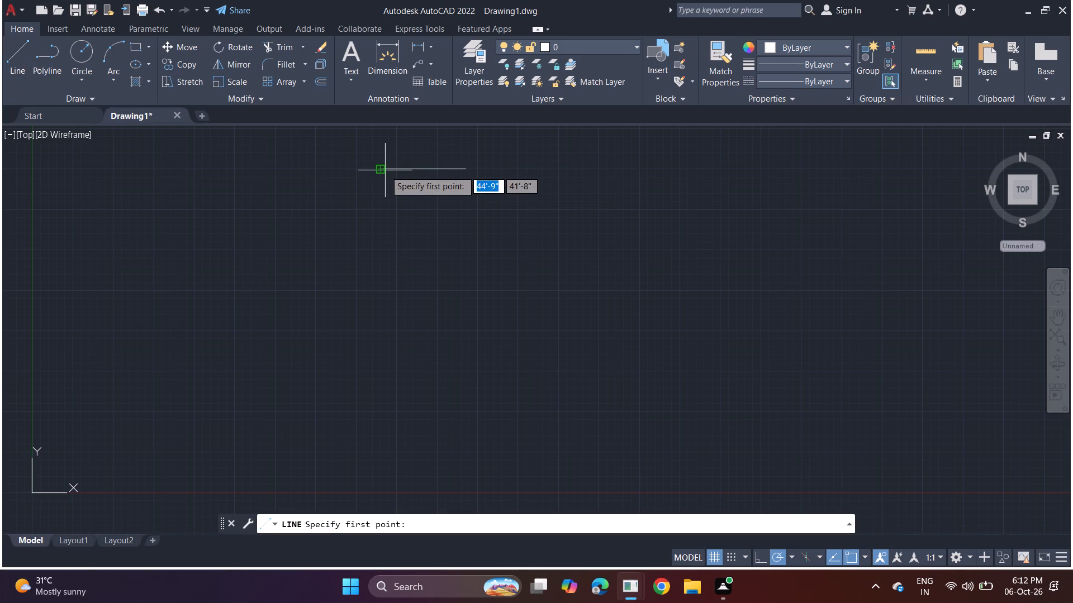
pyautogui.click(382, 167)
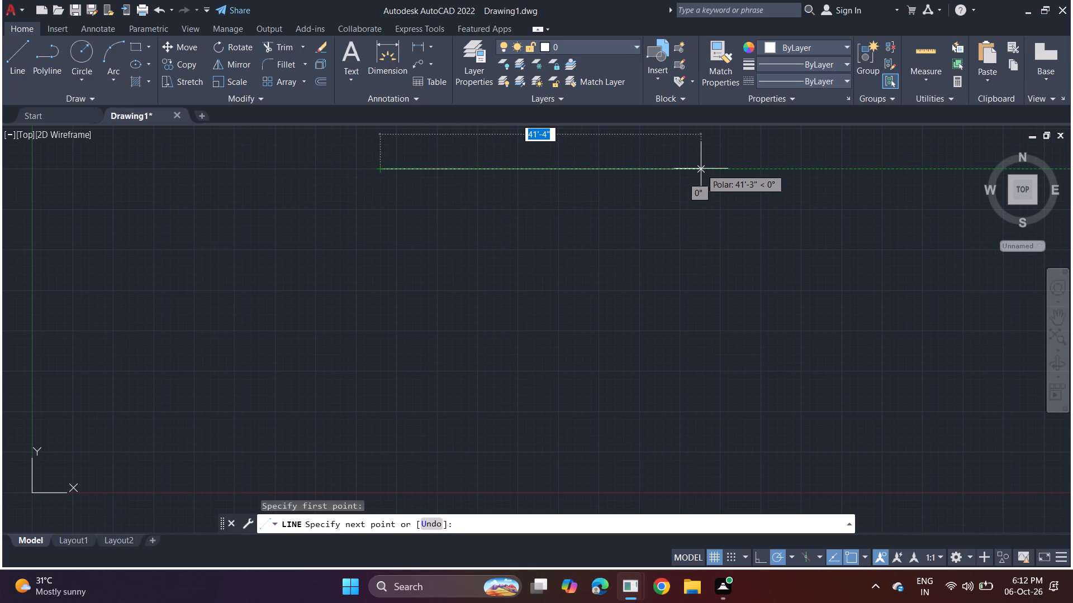
pyautogui.write('30')
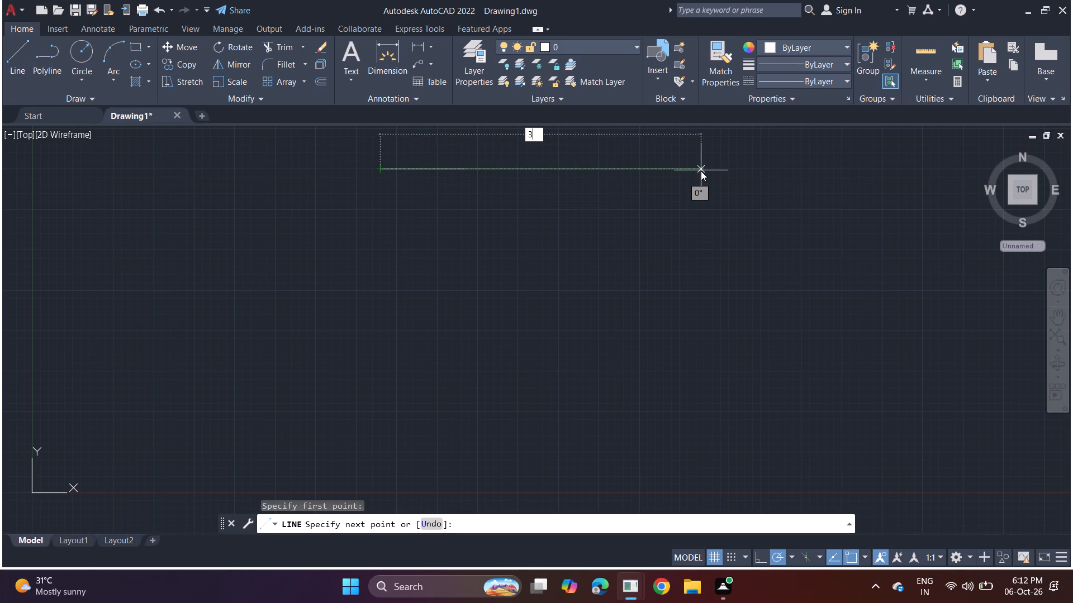
pyautogui.press("'")
pyautogui.press('Return')
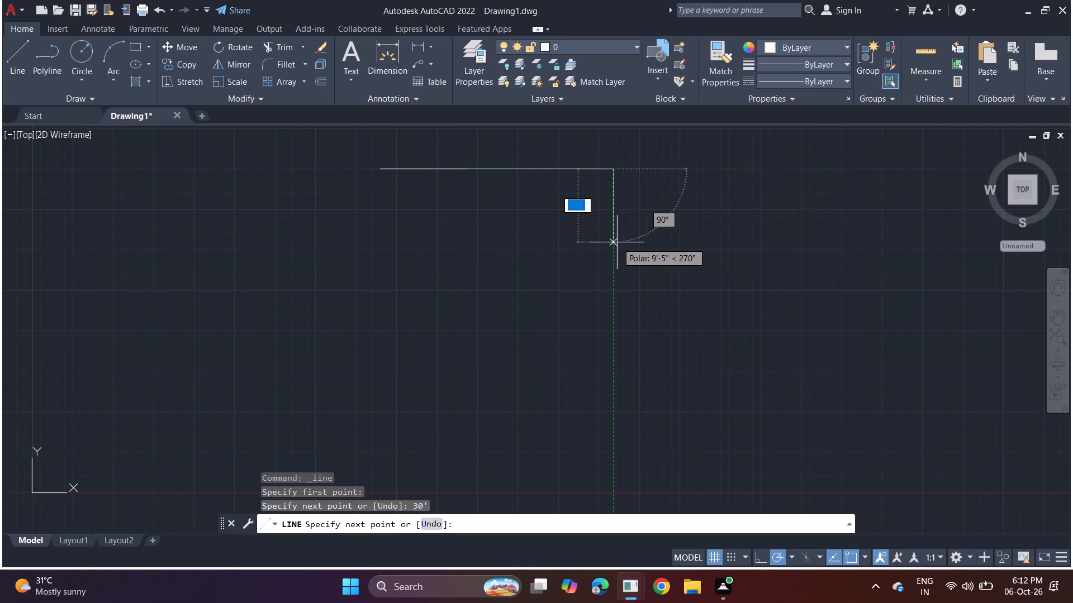
pyautogui.press('space')
# Measure the top horizontal line from its left endpoint to its right endpoint with the DIST command.
pyautogui.press('s')
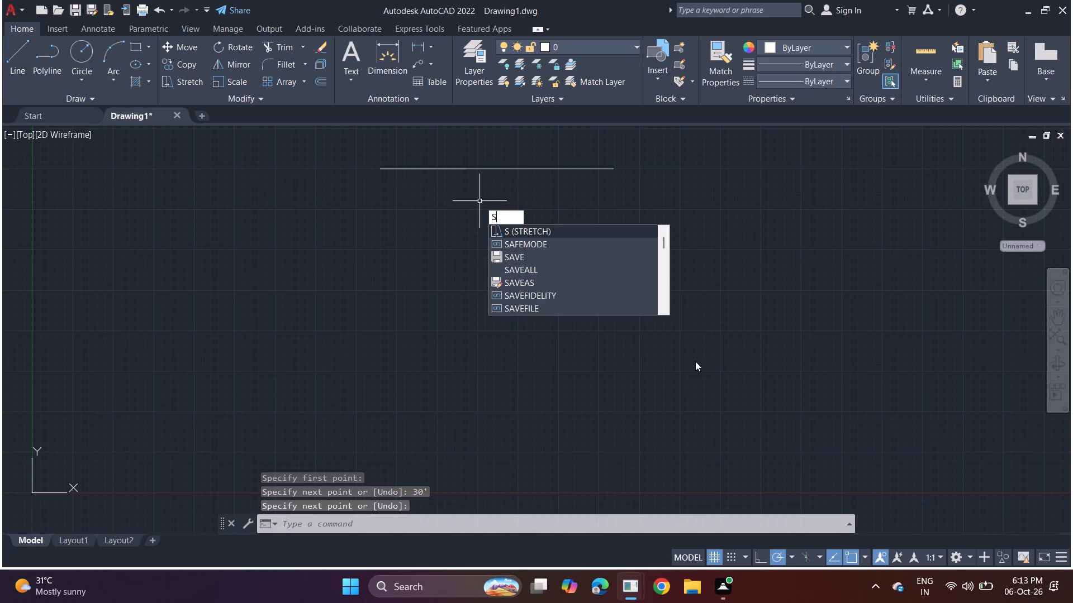
pyautogui.press('BackSpace')
pyautogui.press('d')
pyautogui.press('i')
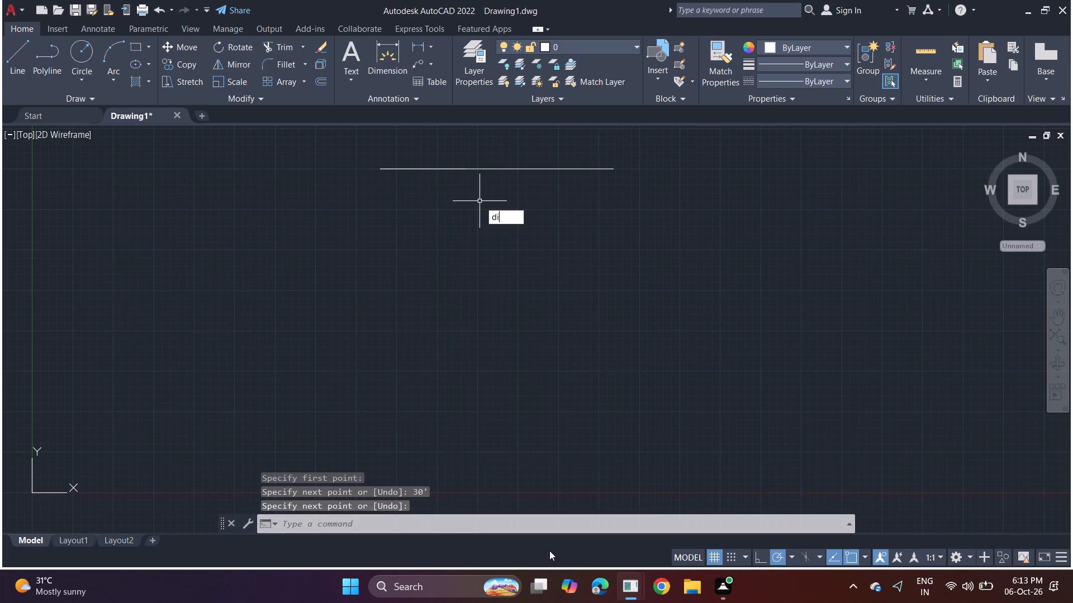
pyautogui.click(526, 224)
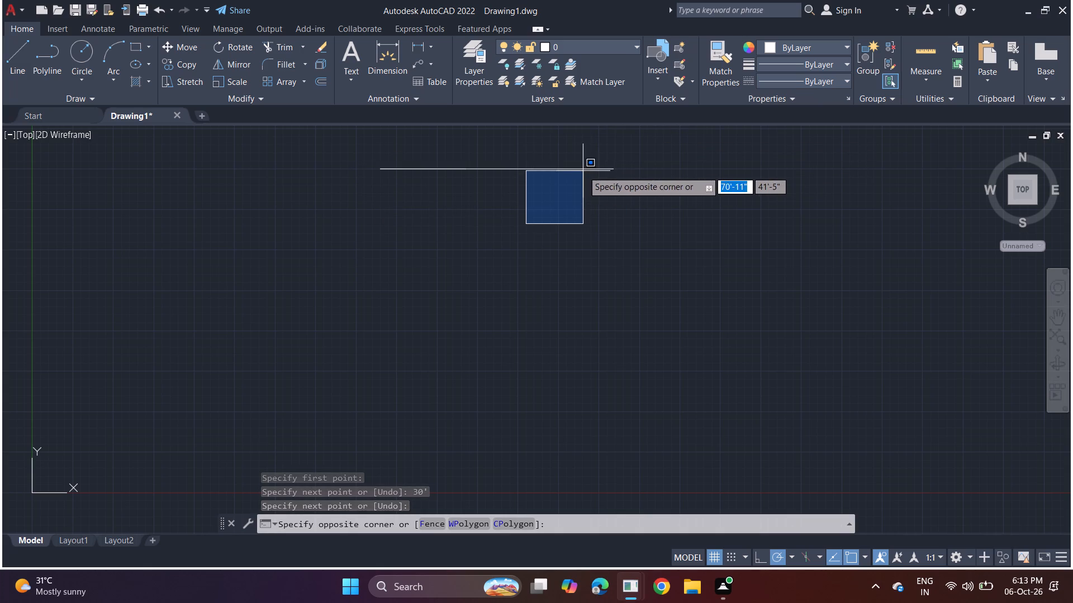
pyautogui.press('Escape')
pyautogui.press('space')
pyautogui.press('Escape')
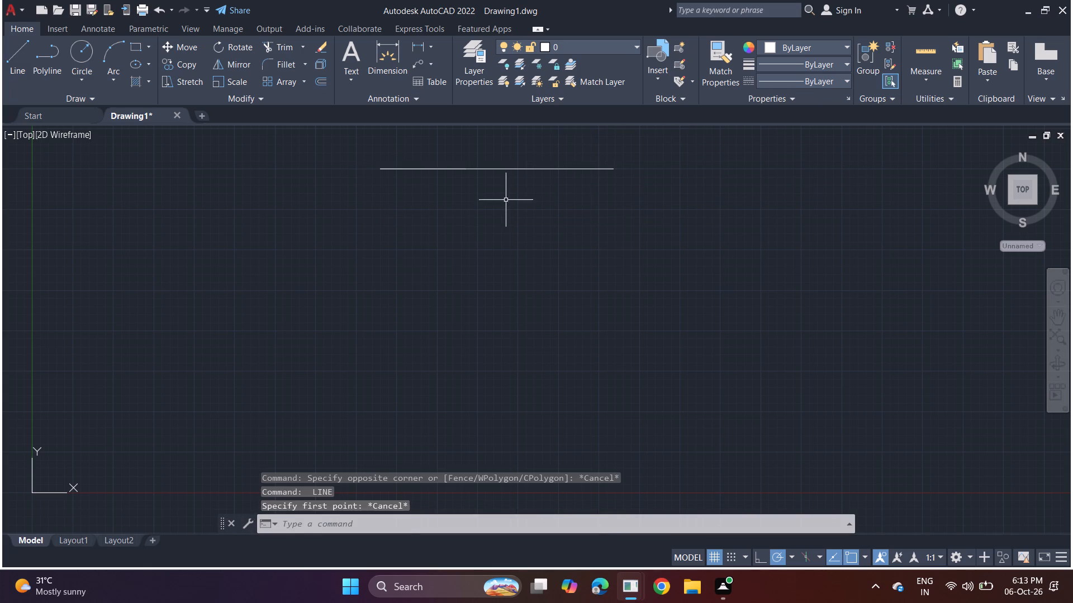
pyautogui.press('d')
pyautogui.press('i')
pyautogui.click(565, 234)
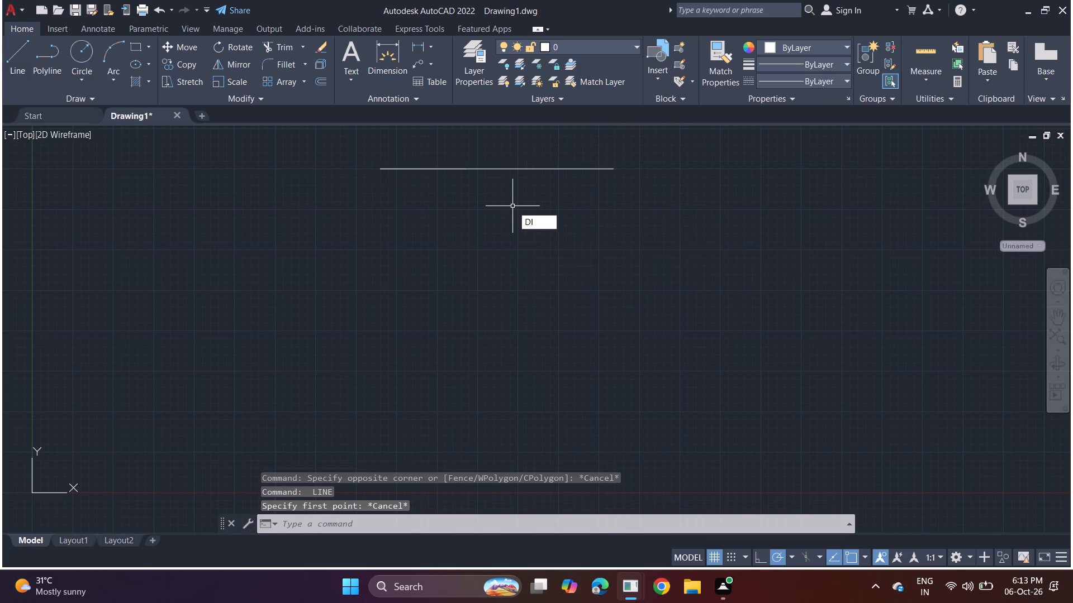
pyautogui.click(376, 166)
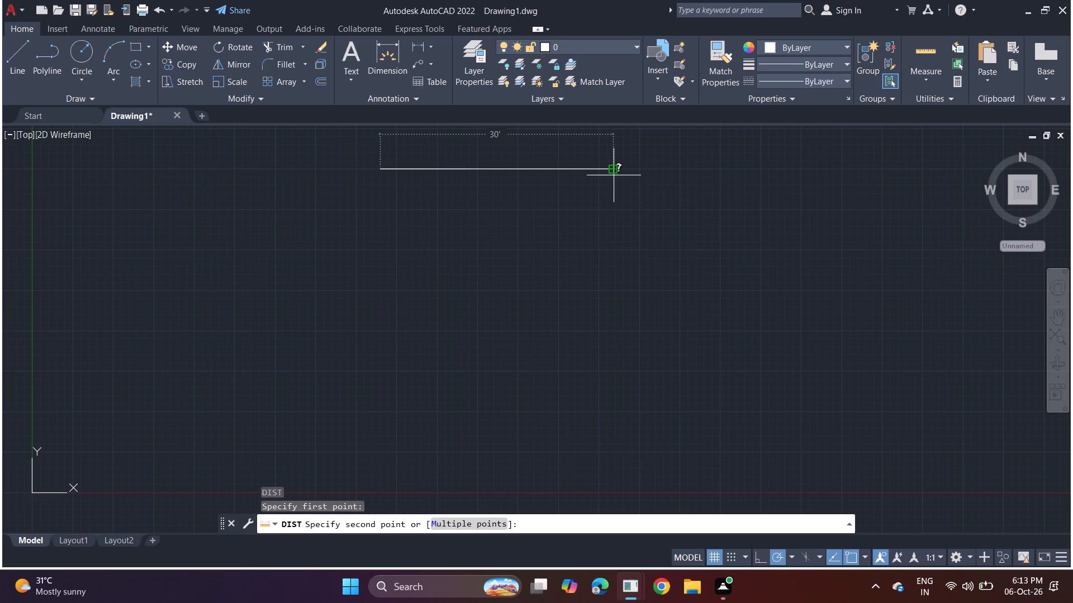
pyautogui.press('space')
# Draw a 42' vertical line straight down from the left endpoint of the top line.
pyautogui.click(17, 66)
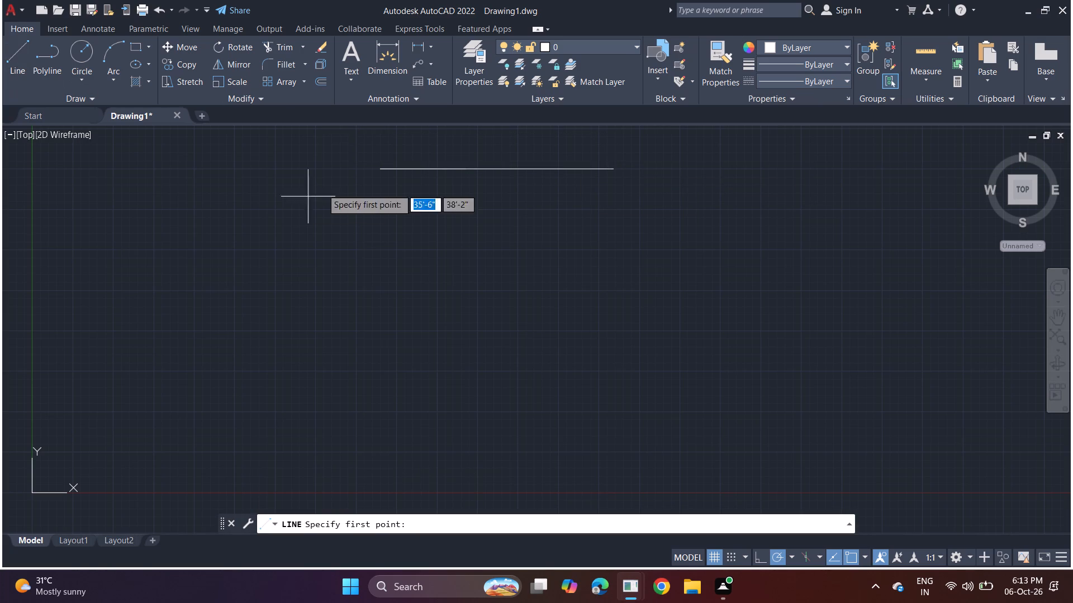
pyautogui.moveTo(379, 170); pyautogui.dragTo(379, 176)
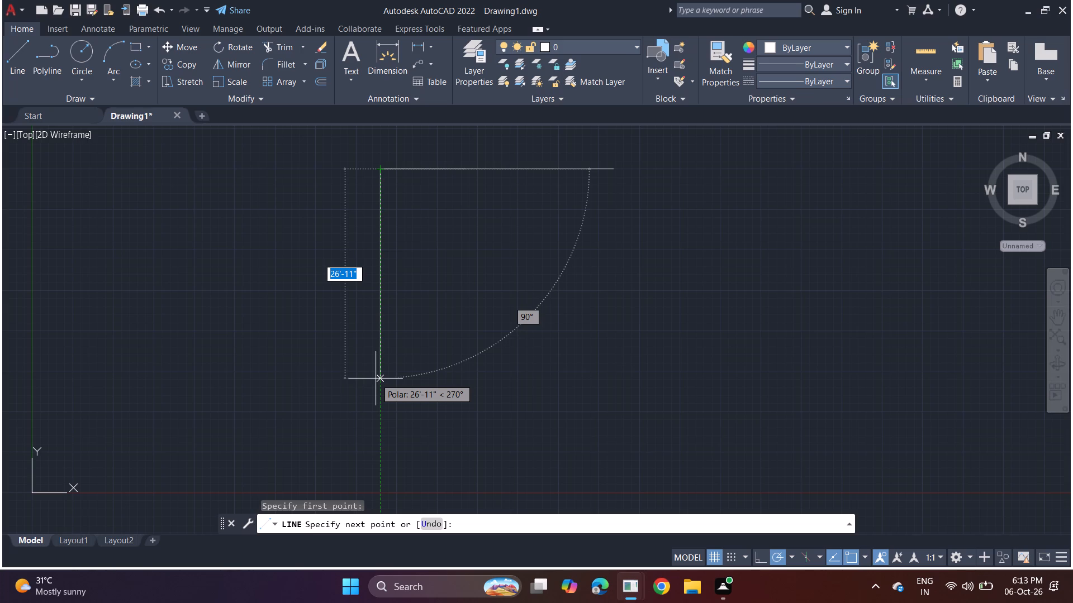
pyautogui.write("42'")
pyautogui.press('Return')
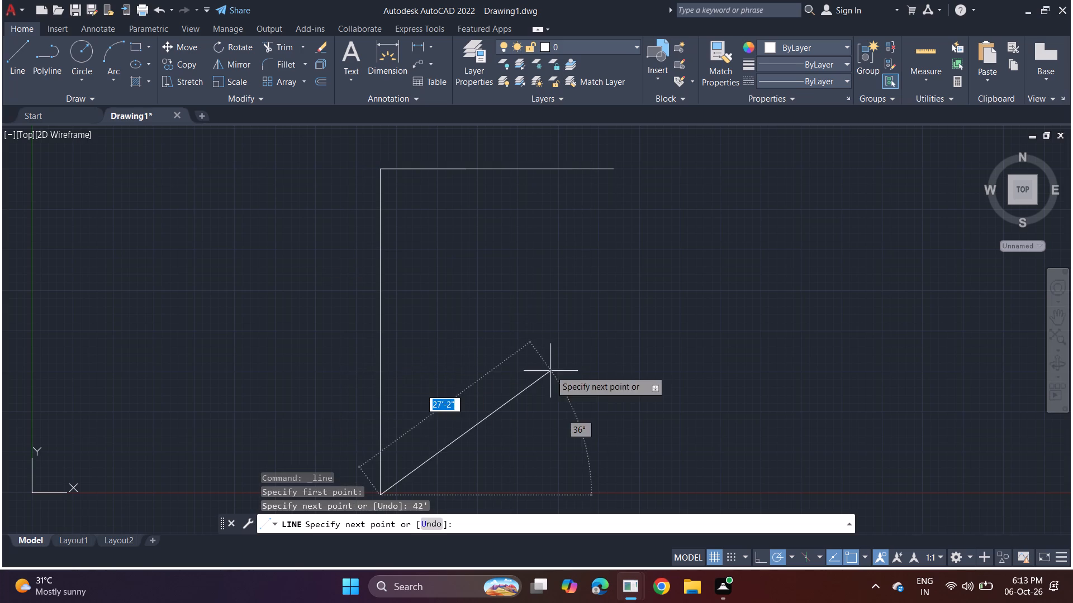
pyautogui.click(537, 440)
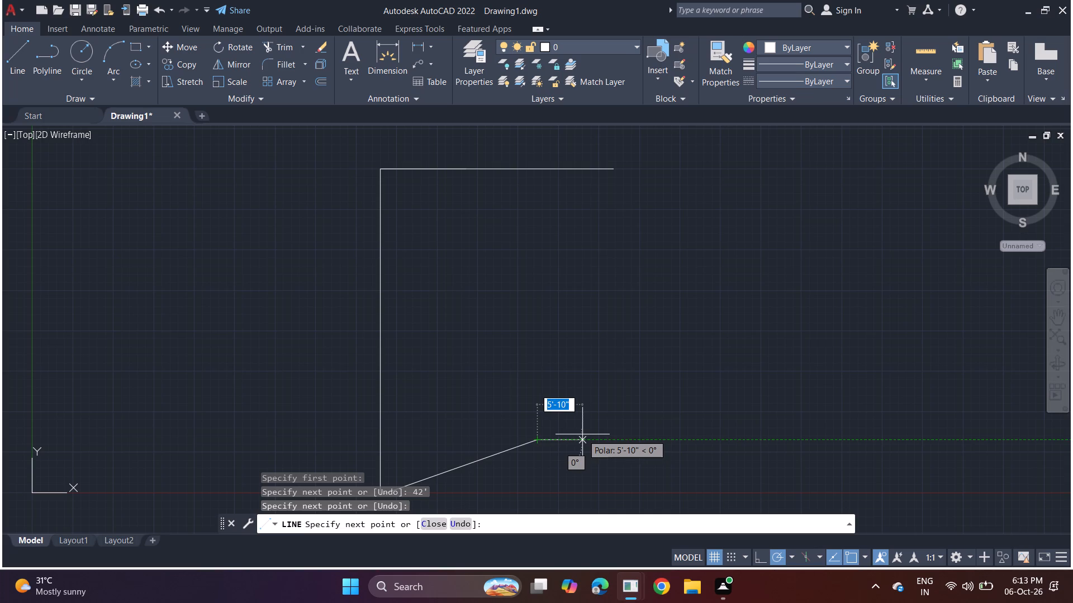
pyautogui.hotkey('ctrl', 'z')
pyautogui.press('space')
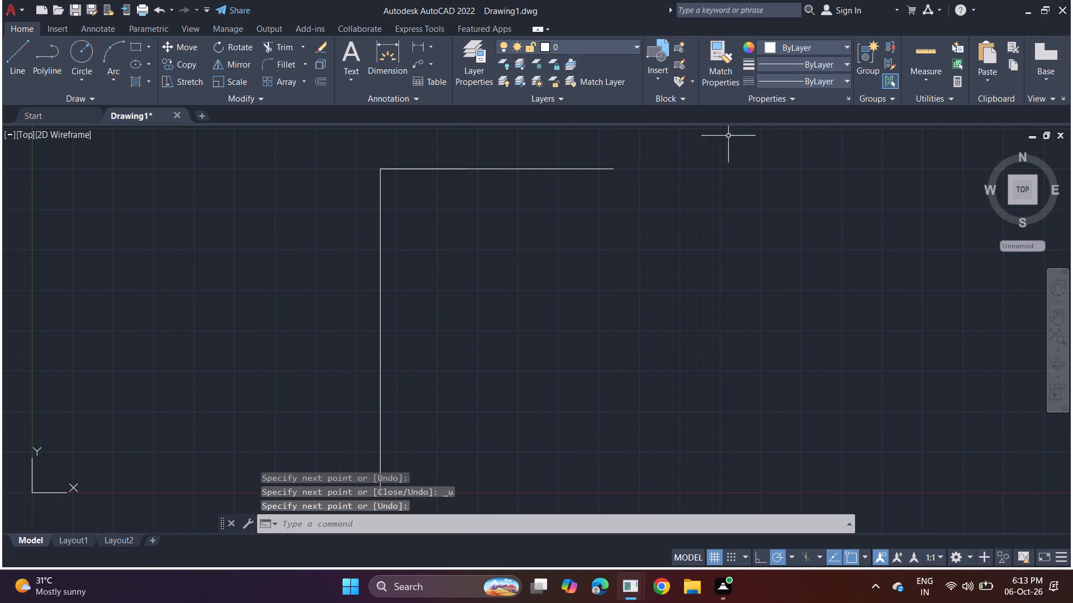
# Offset the vertical line 9" to the left and the top horizontal line 9" upward as outer wall faces.
pyautogui.press('o')
pyautogui.press('f')
pyautogui.press('f')
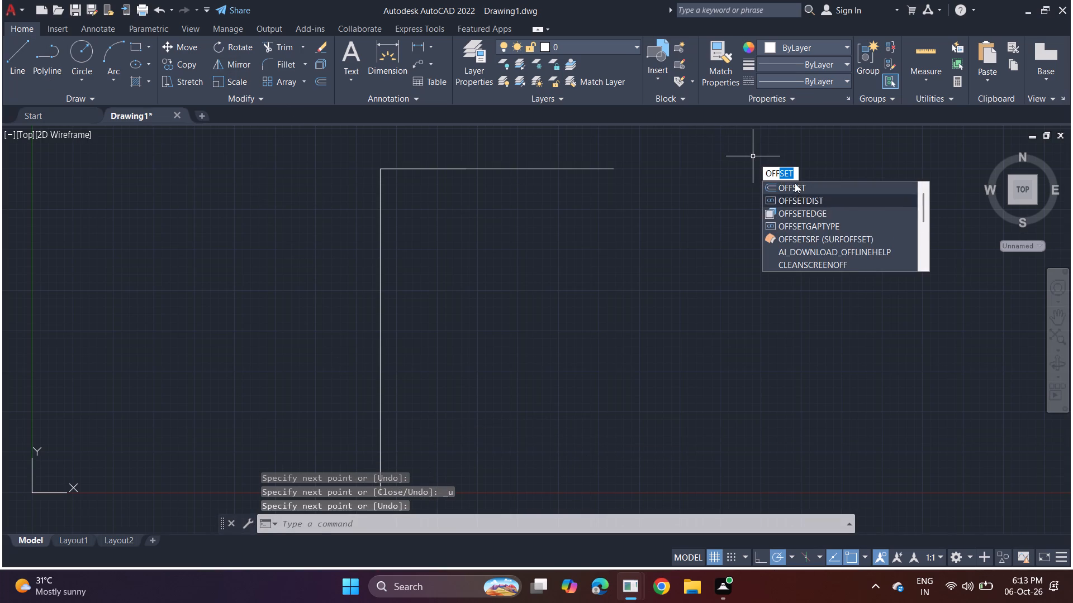
pyautogui.click(795, 181)
pyautogui.click(379, 167)
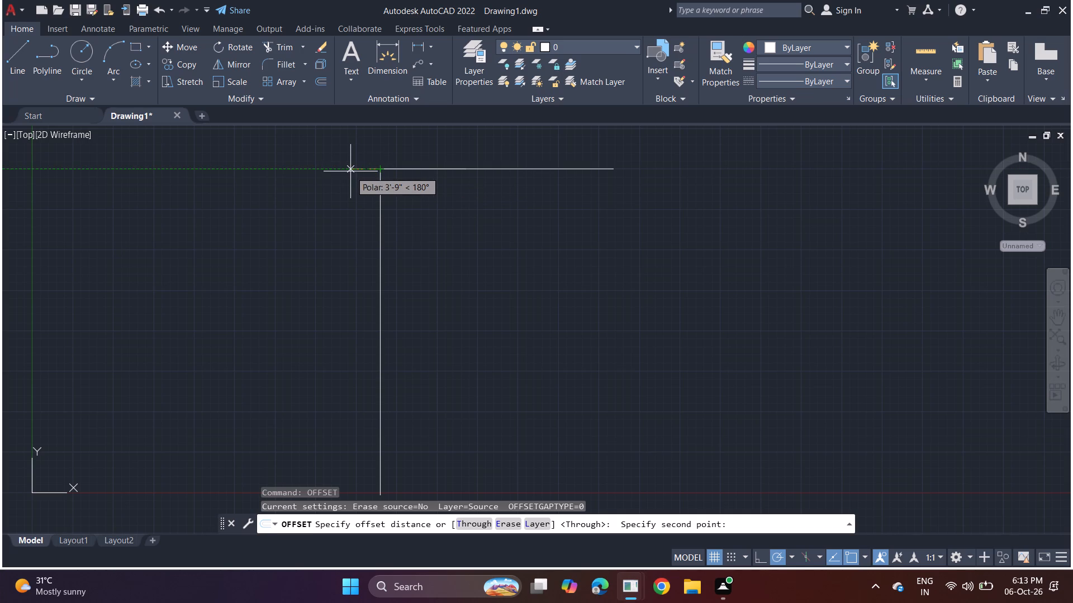
pyautogui.press('9')
pyautogui.press('Return')
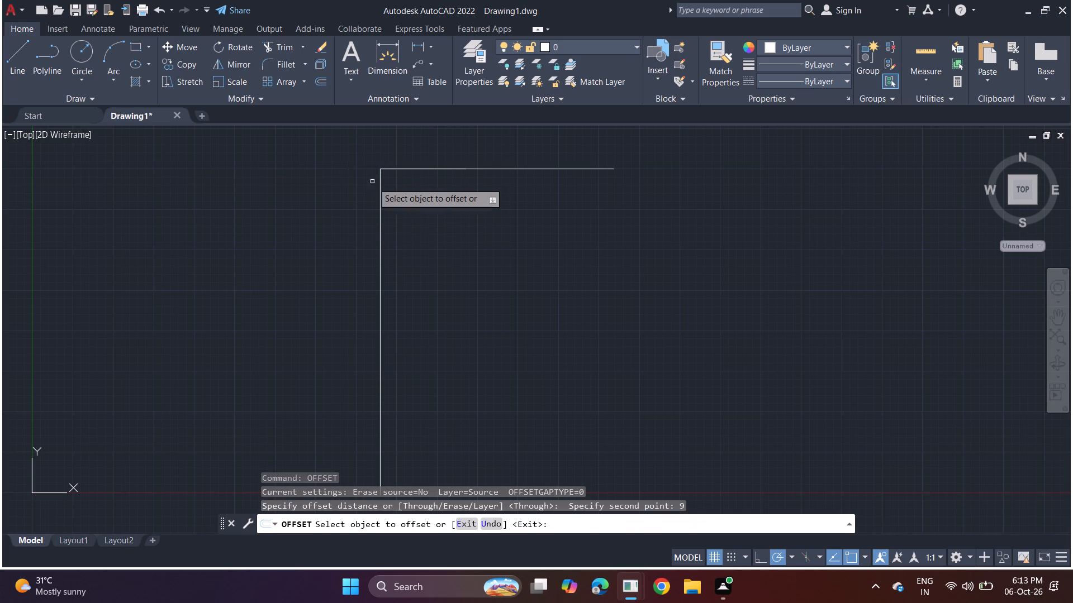
pyautogui.click(381, 209)
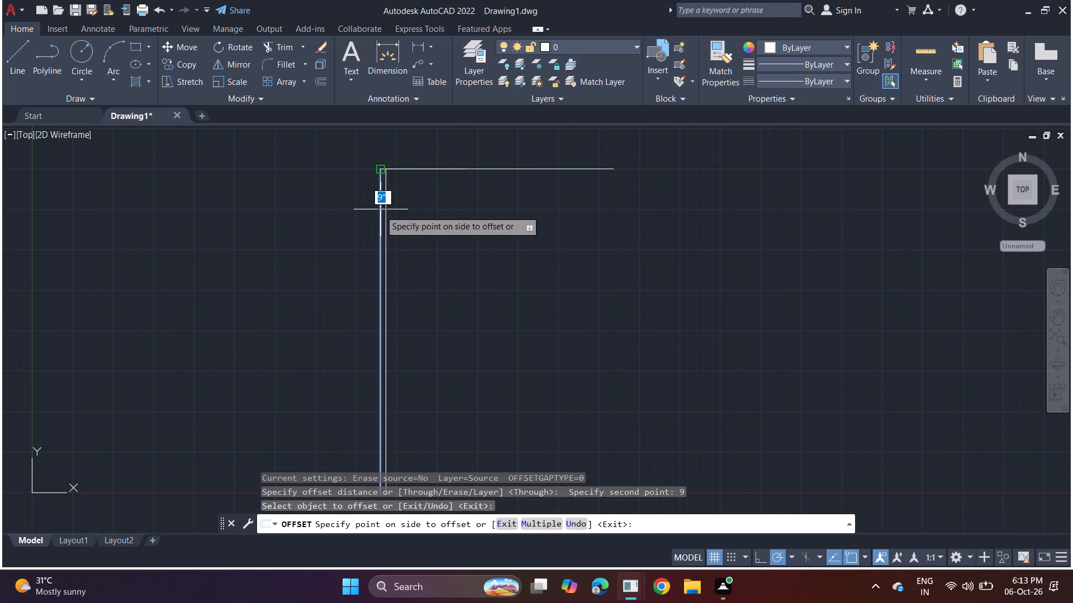
pyautogui.click(353, 207)
pyautogui.click(417, 168)
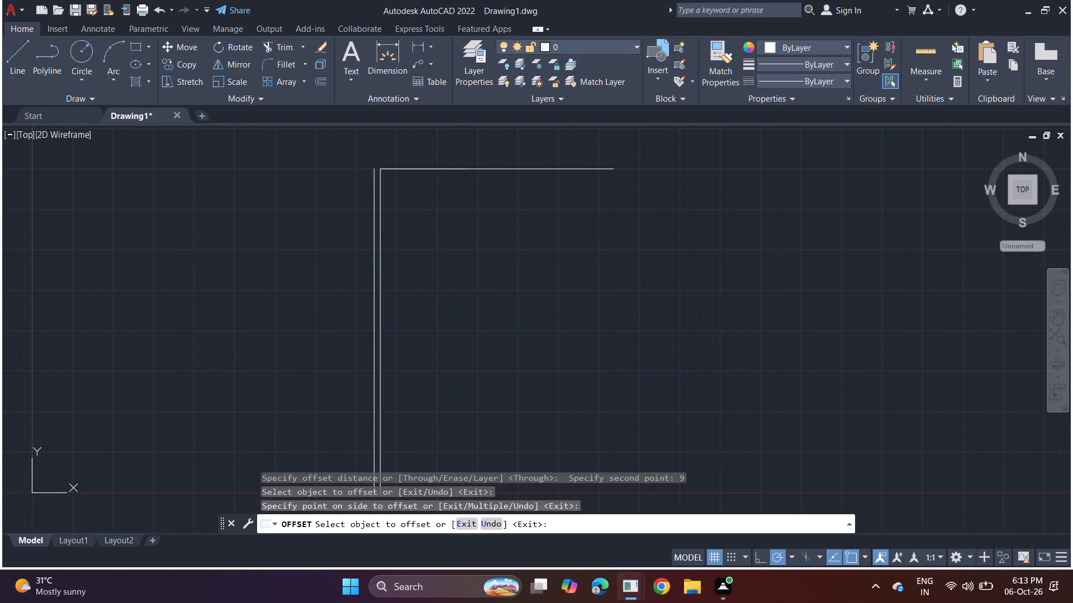
pyautogui.click(420, 154)
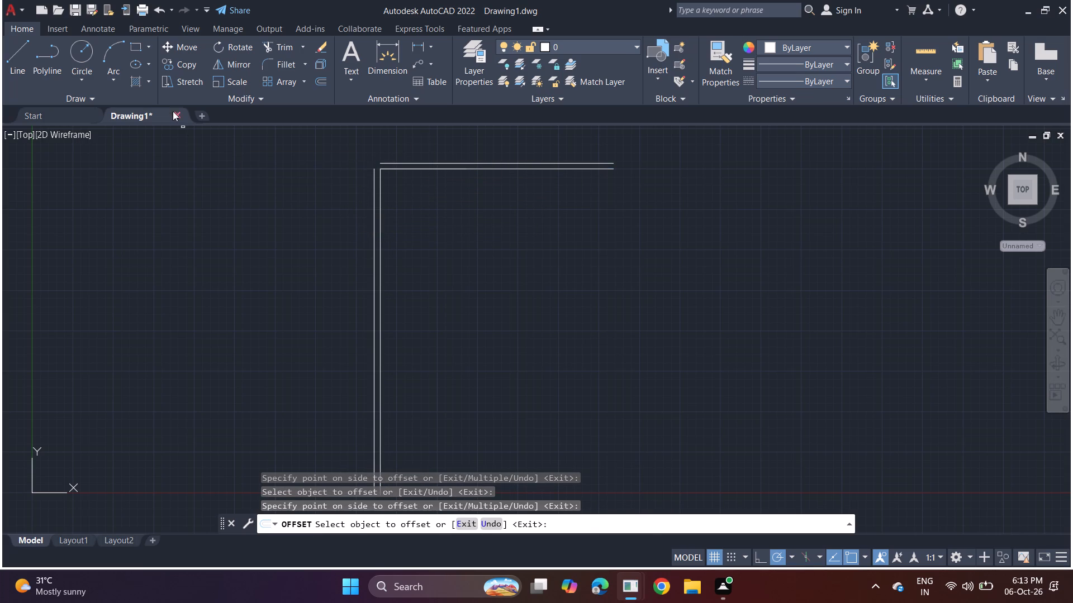
# Close the outer top-left wall corner with short line segments joining the ends of the two offset lines.
pyautogui.click(7, 63)
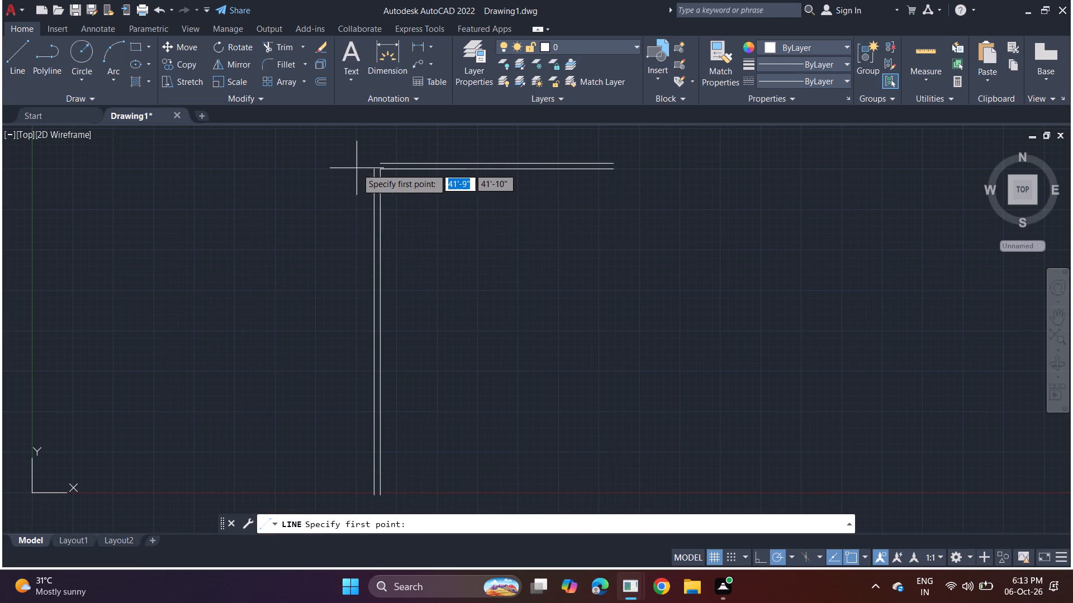
pyautogui.click(368, 167)
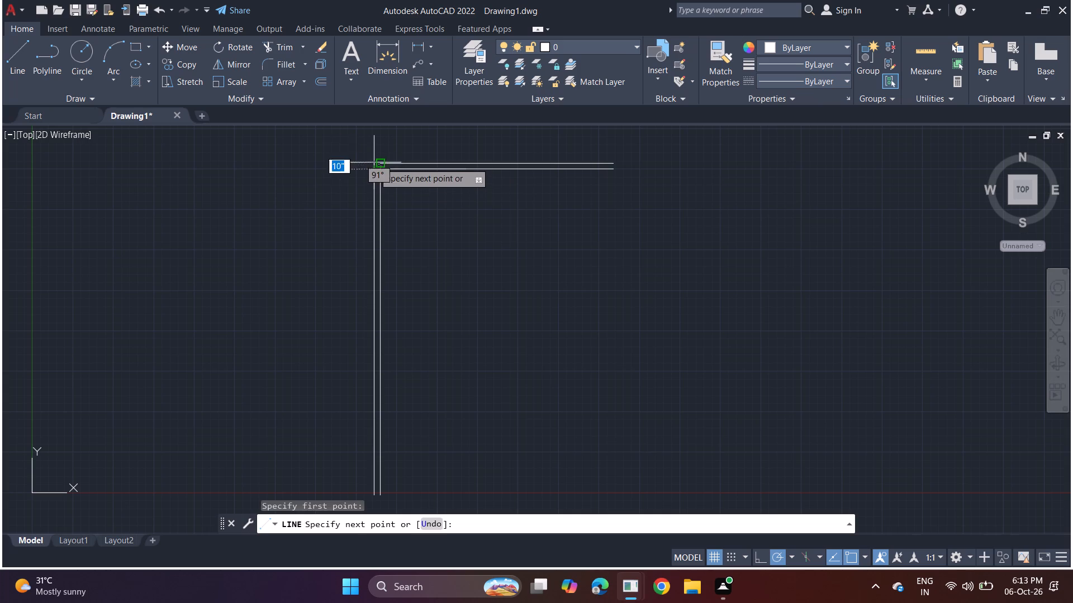
pyautogui.click(371, 163)
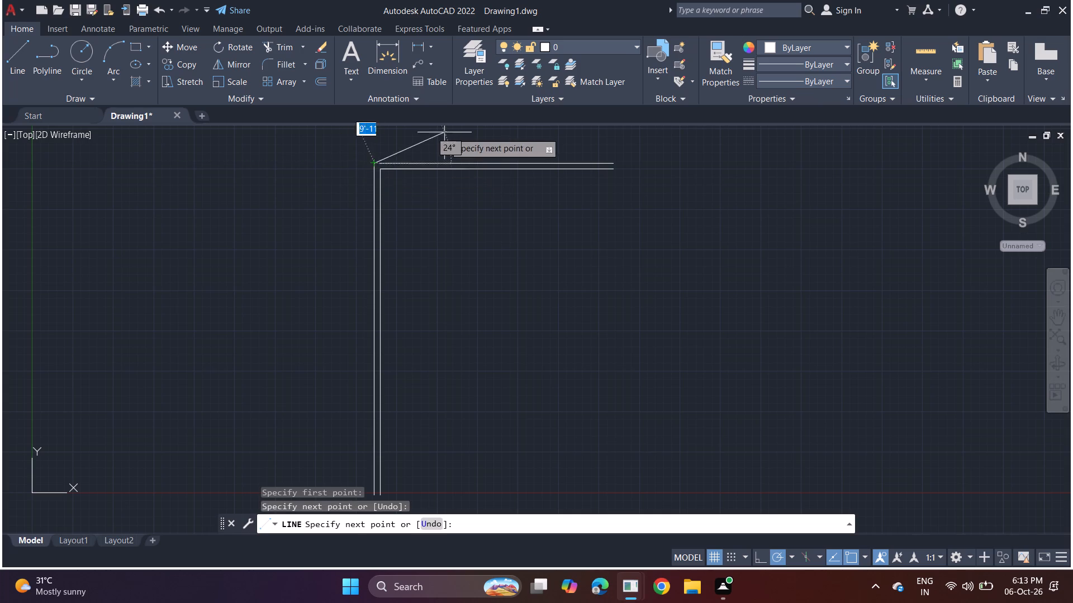
pyautogui.click(384, 162)
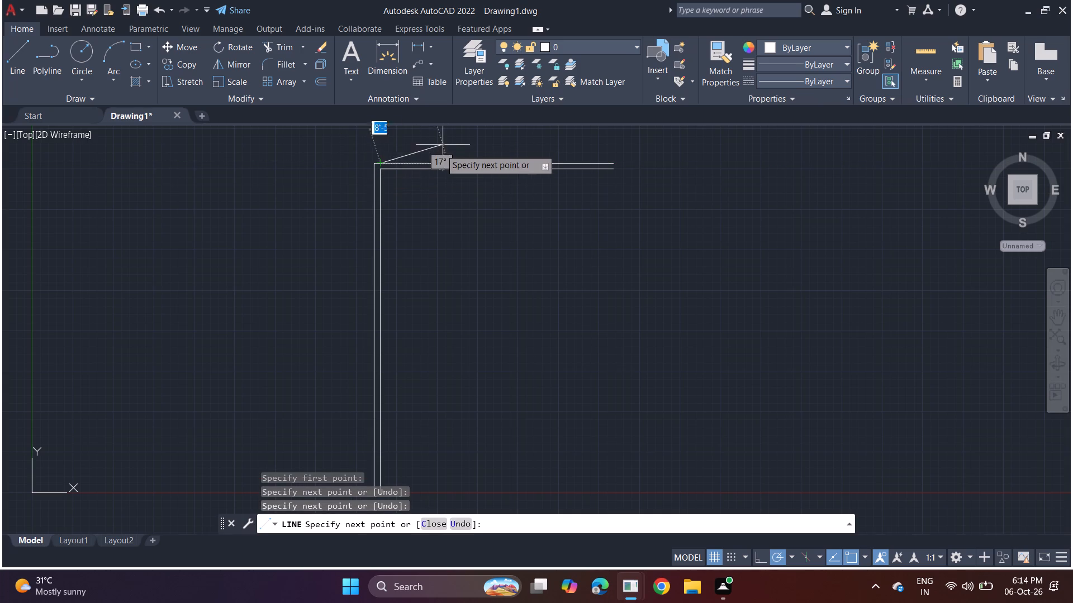
pyautogui.press('space')
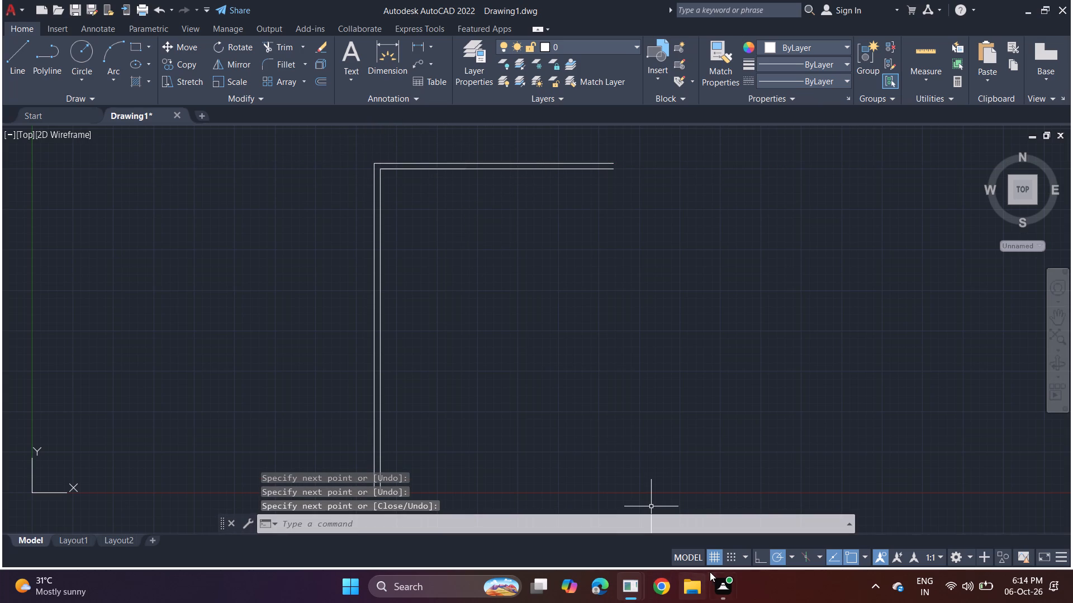
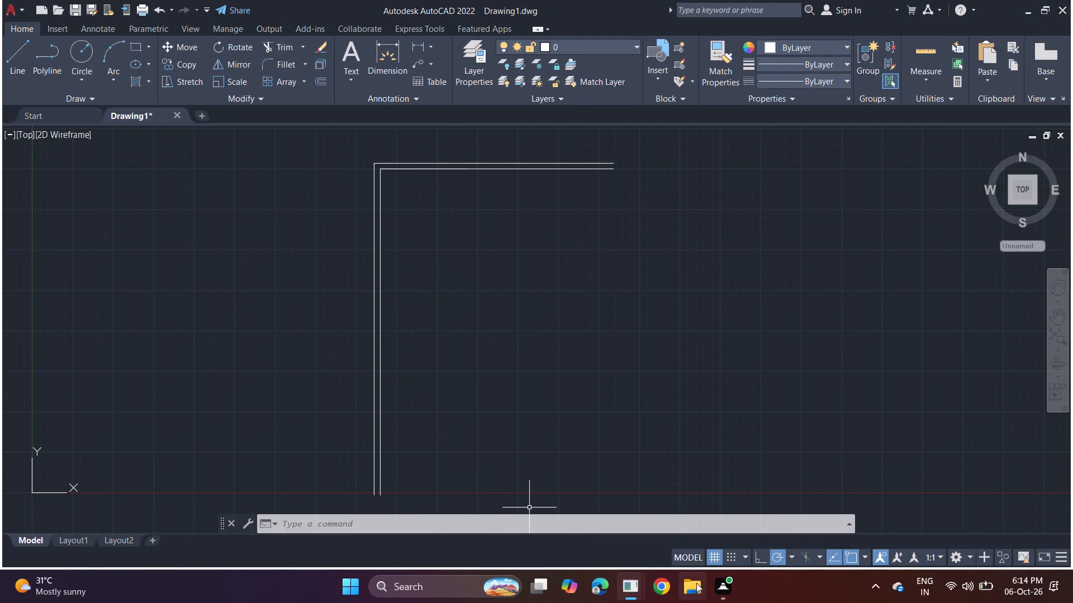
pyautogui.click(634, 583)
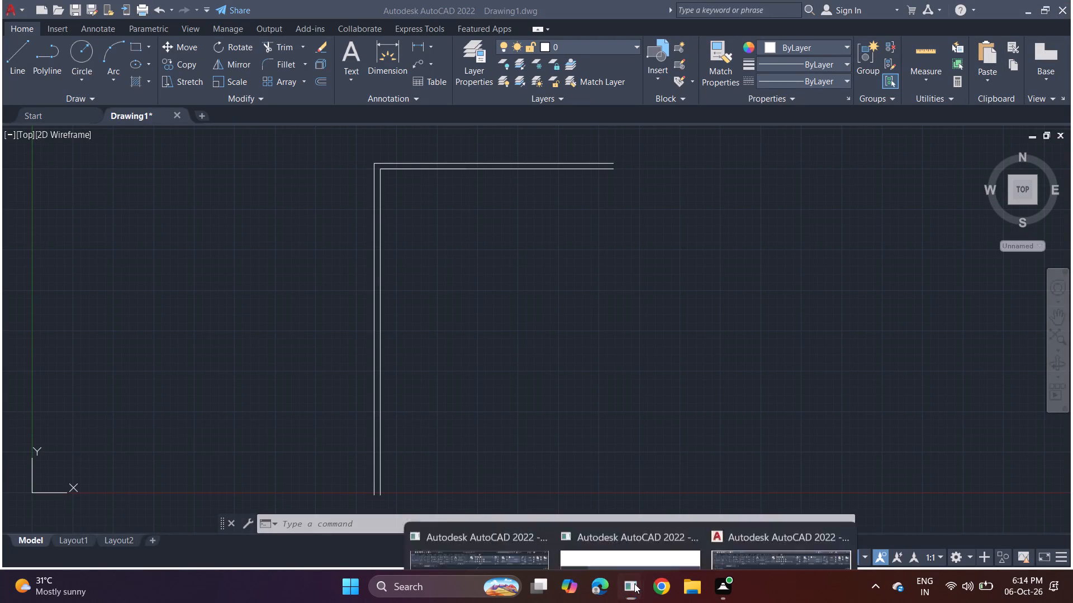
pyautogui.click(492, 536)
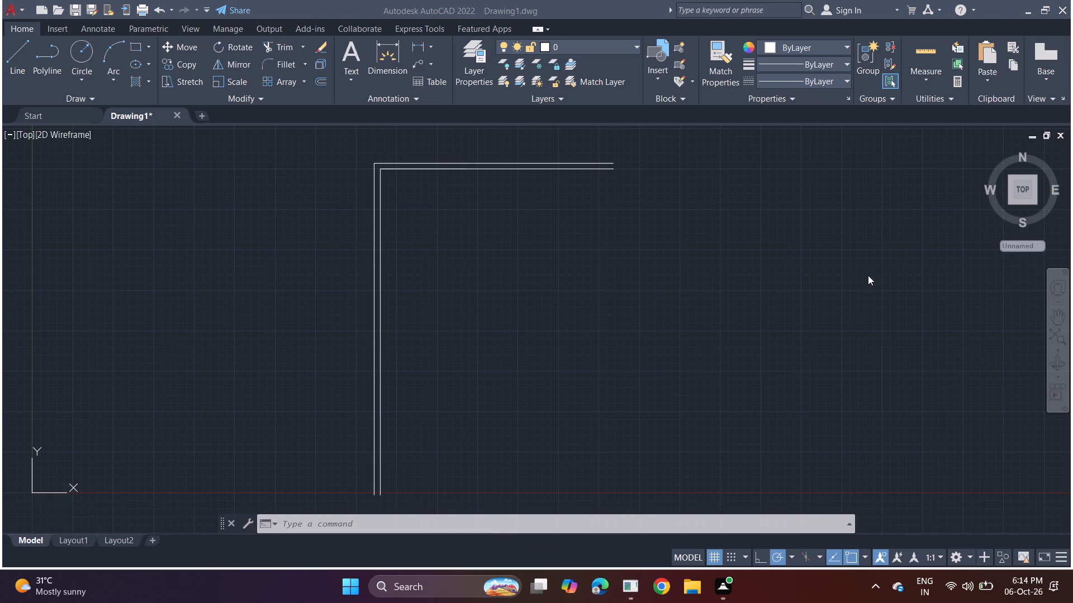
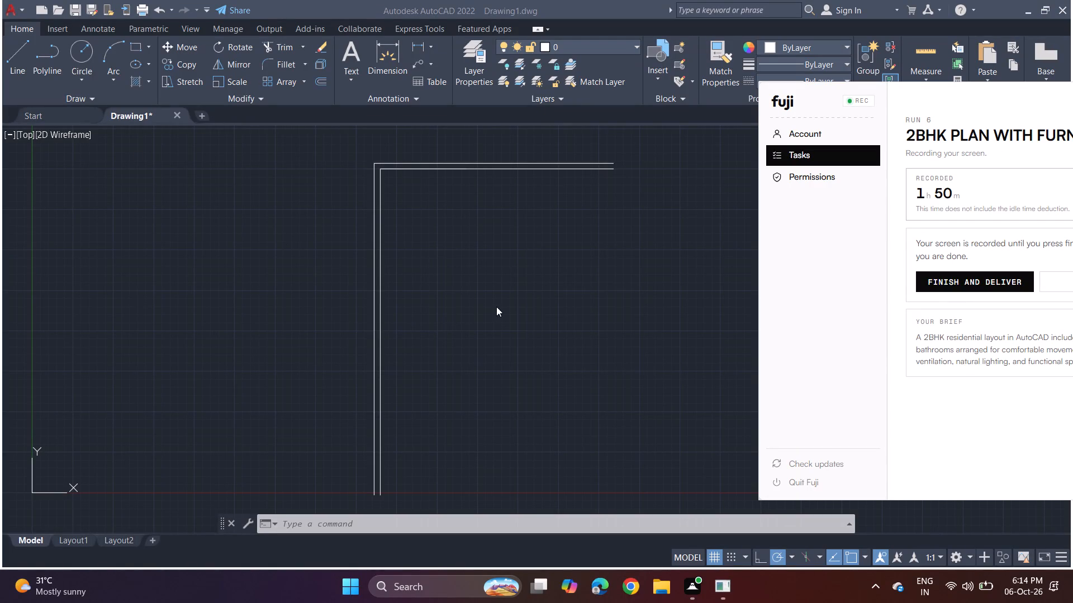
# Turn on command history logging for the drawing with the LOGFILEON command.
pyautogui.click(339, 523)
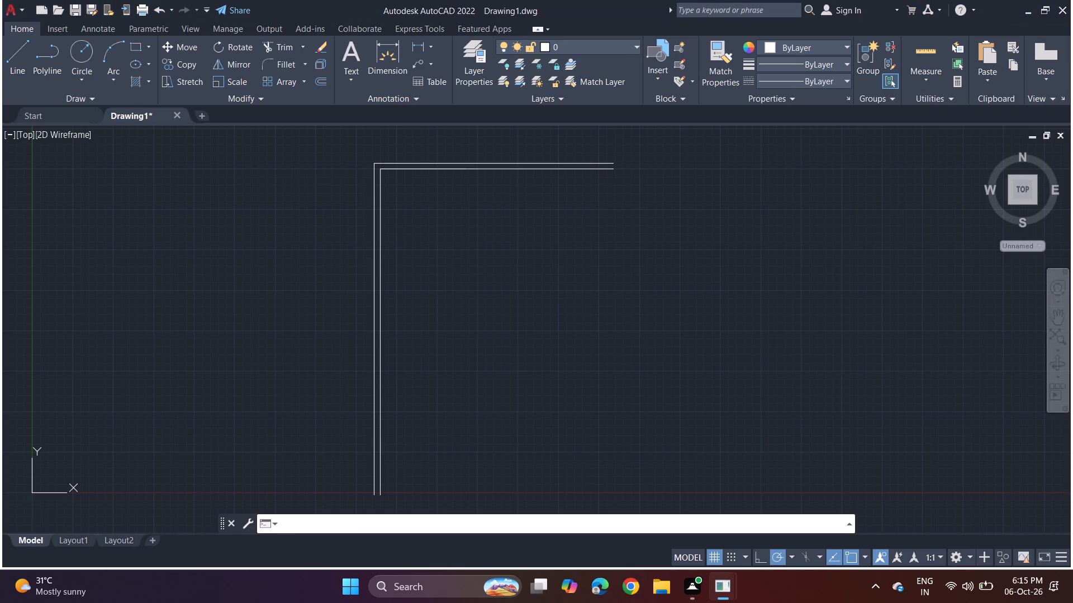
pyautogui.write('log')
pyautogui.click(284, 423)
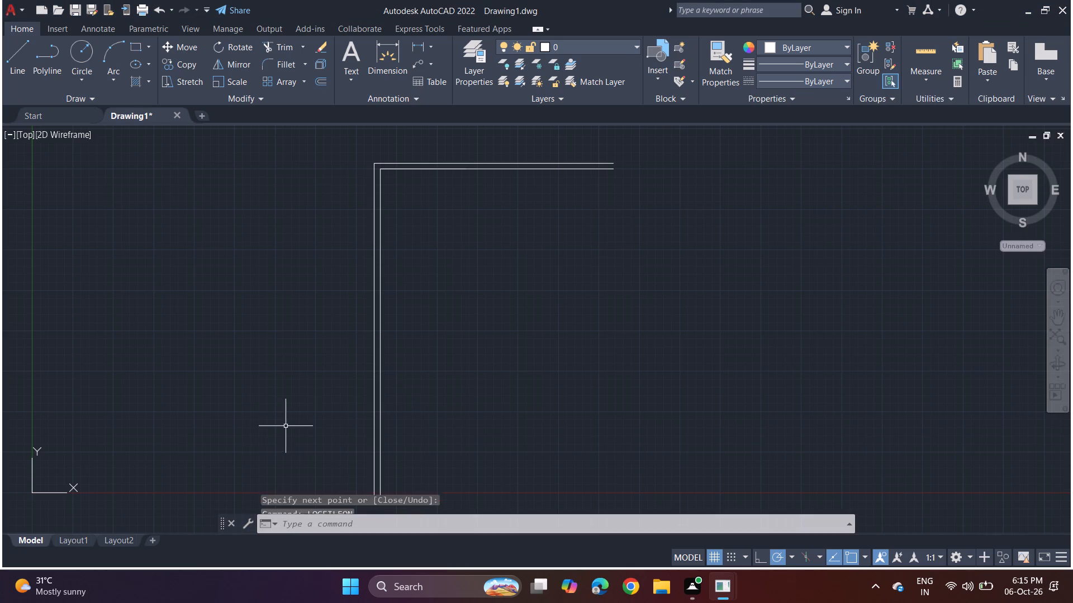
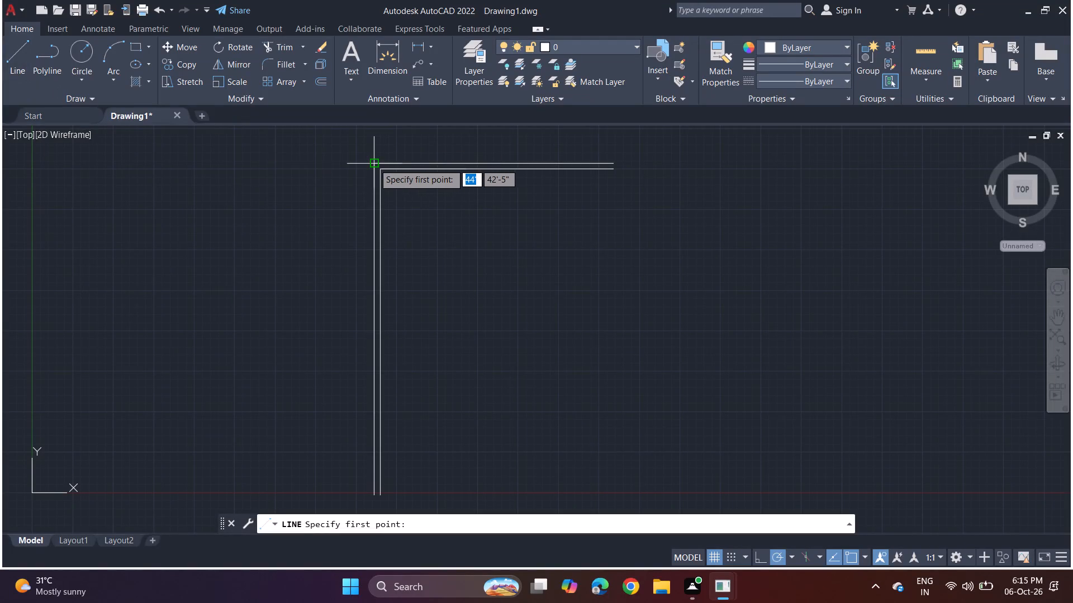
# Draw a line over the top wall's outer edge, from the upper-left outer corner to the wall's right end.
pyautogui.click(374, 157)
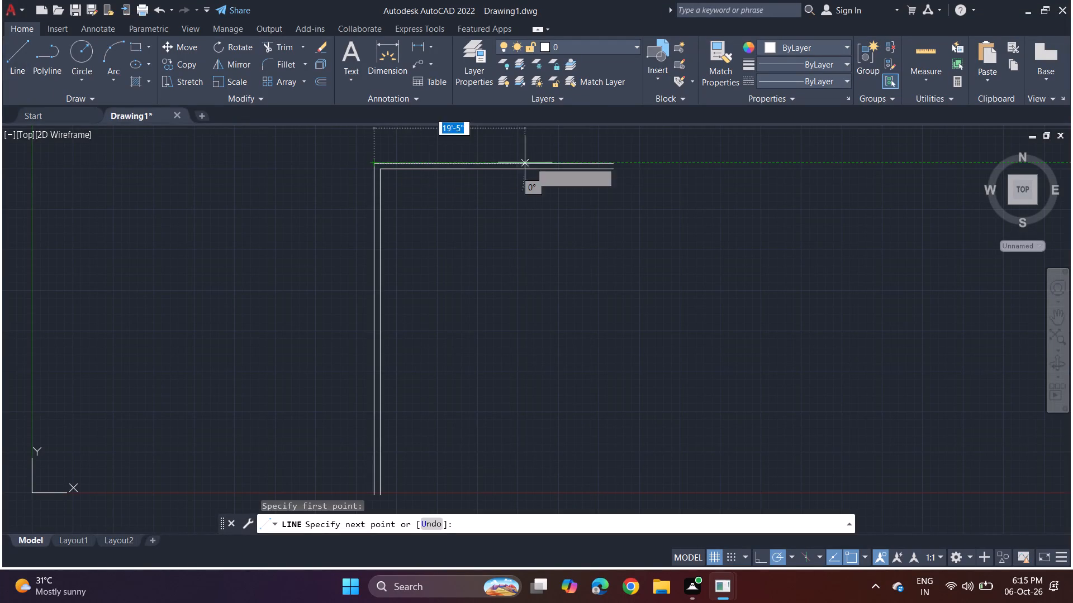
pyautogui.click(616, 161)
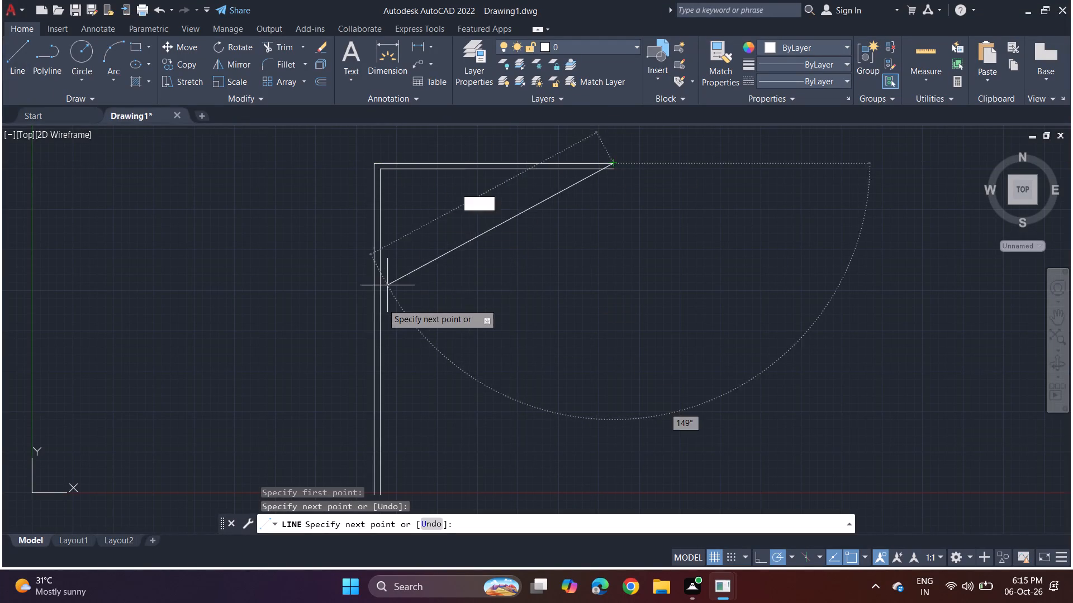
pyautogui.press('space')
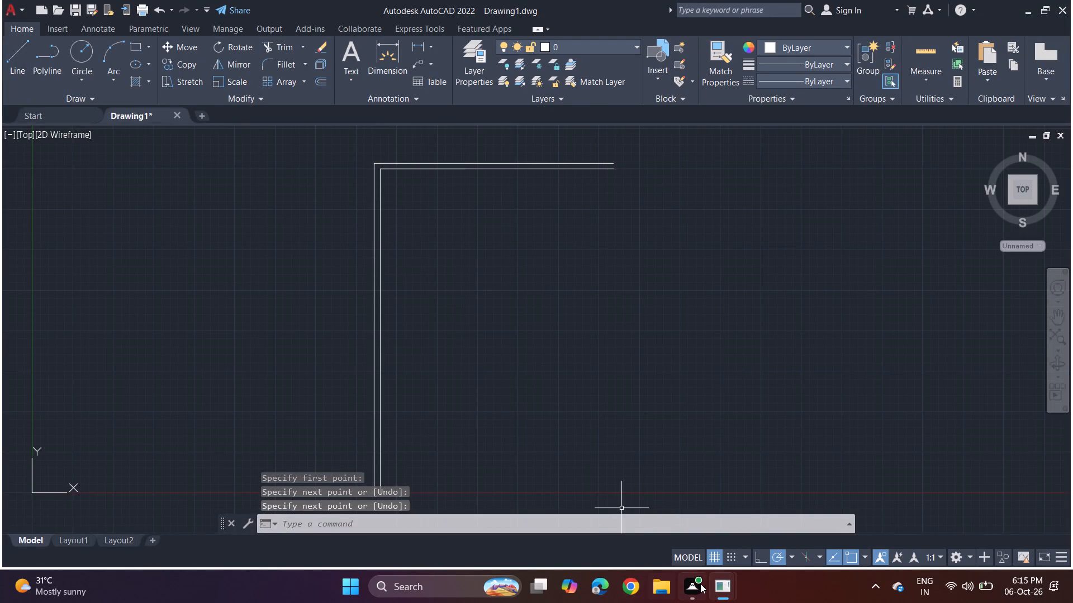
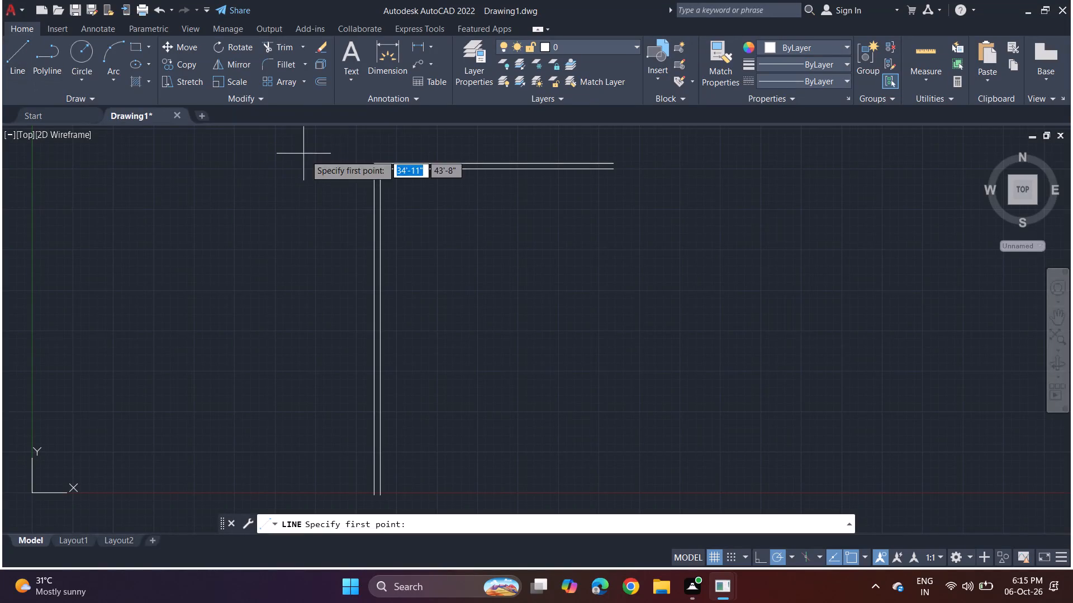
# Draw a line over the left wall's outer edge, from the upper-left outer corner to the wall's lower end.
pyautogui.click(376, 158)
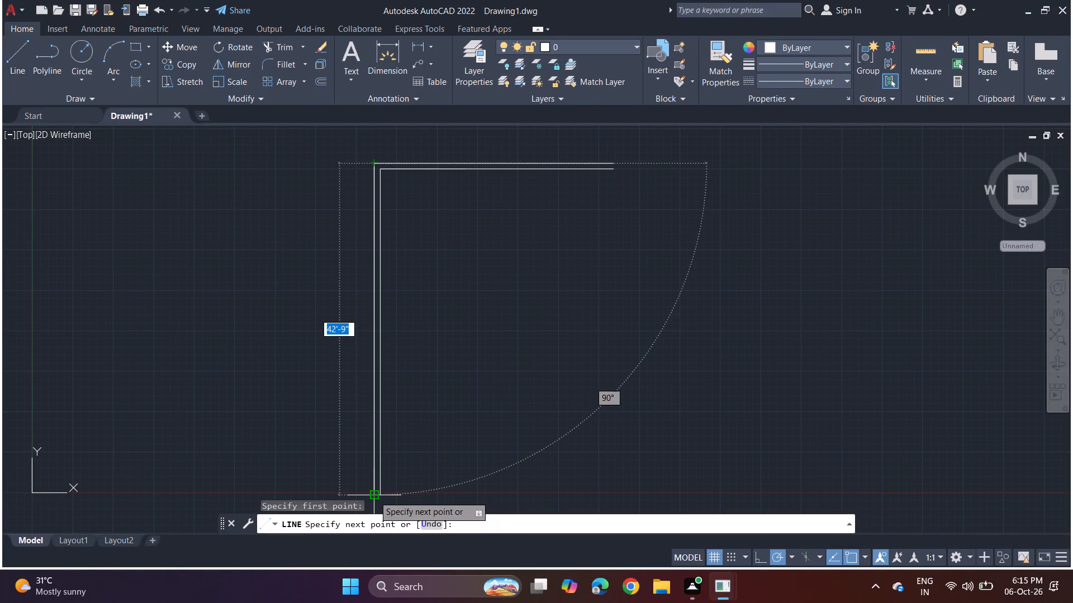
pyautogui.click(374, 491)
pyautogui.press('space')
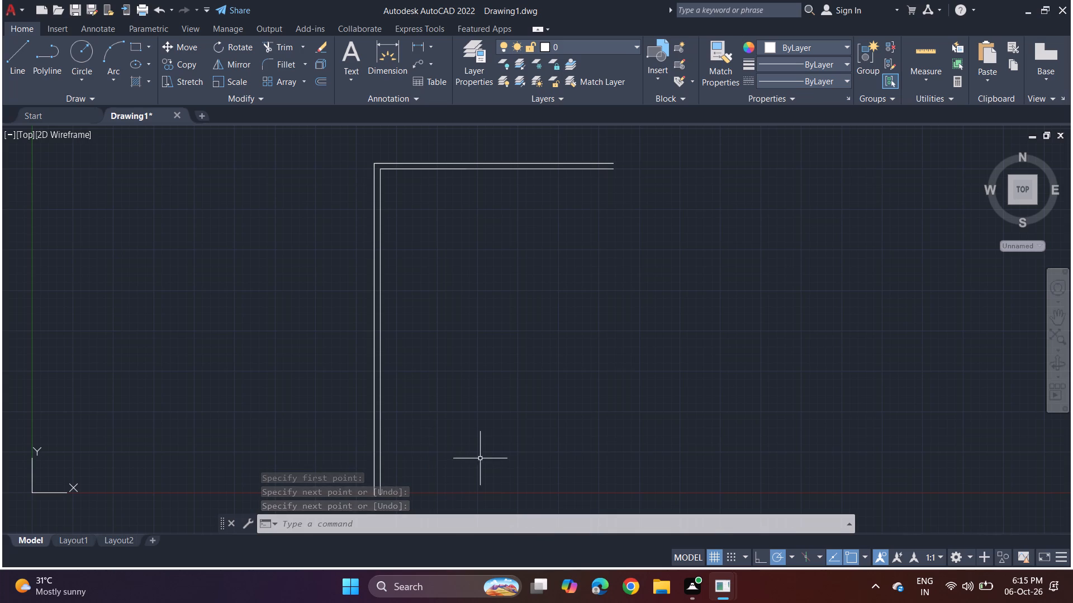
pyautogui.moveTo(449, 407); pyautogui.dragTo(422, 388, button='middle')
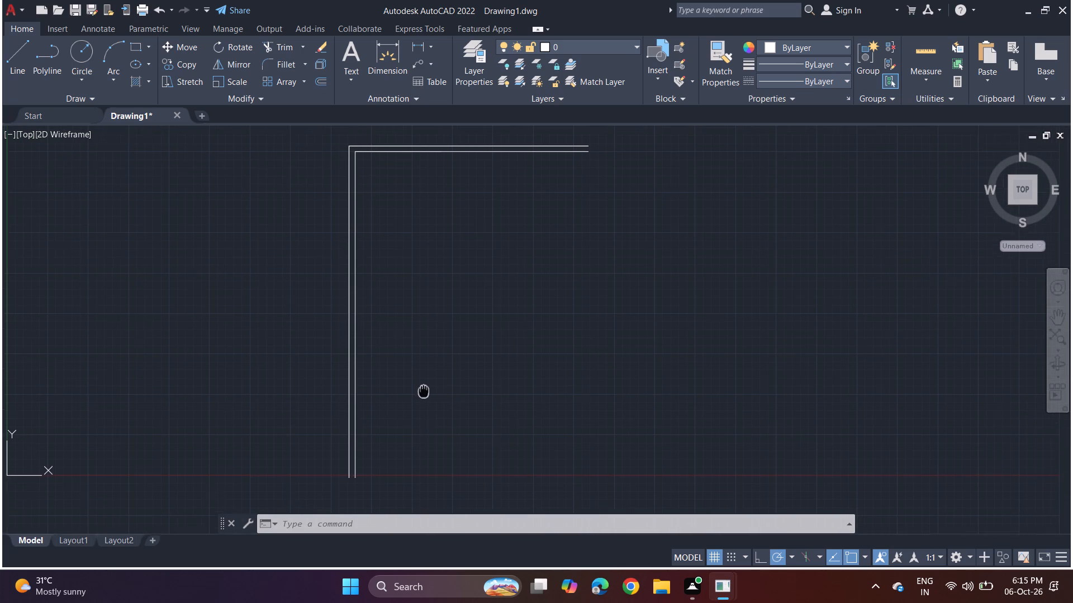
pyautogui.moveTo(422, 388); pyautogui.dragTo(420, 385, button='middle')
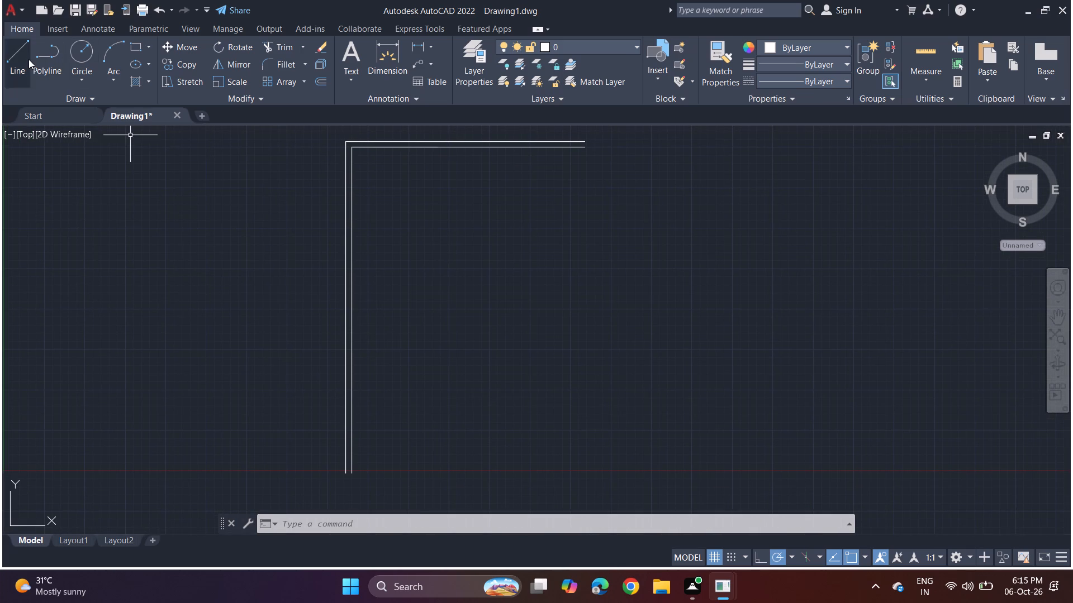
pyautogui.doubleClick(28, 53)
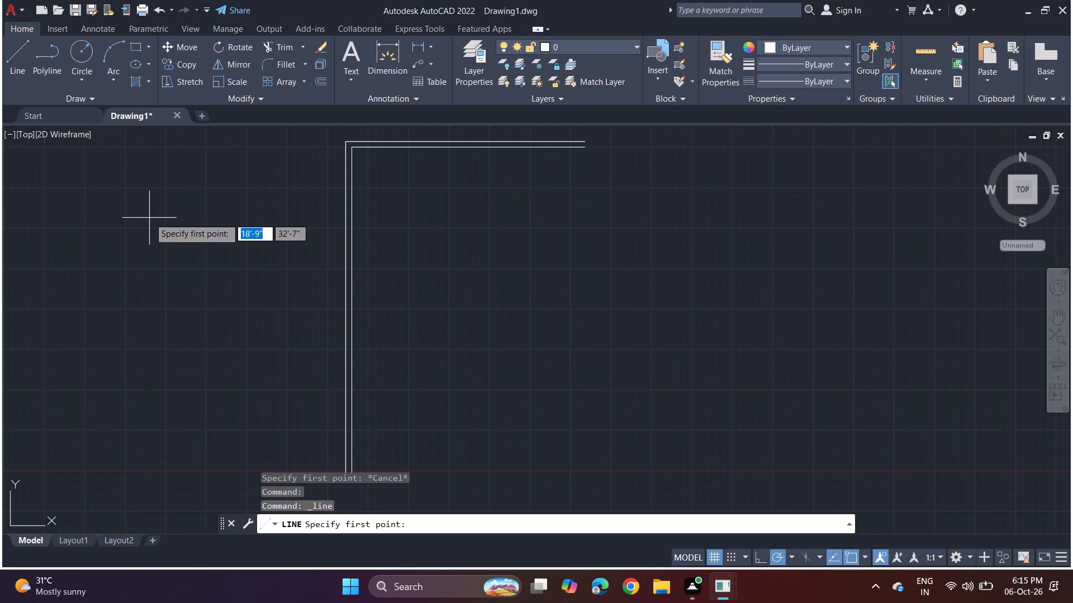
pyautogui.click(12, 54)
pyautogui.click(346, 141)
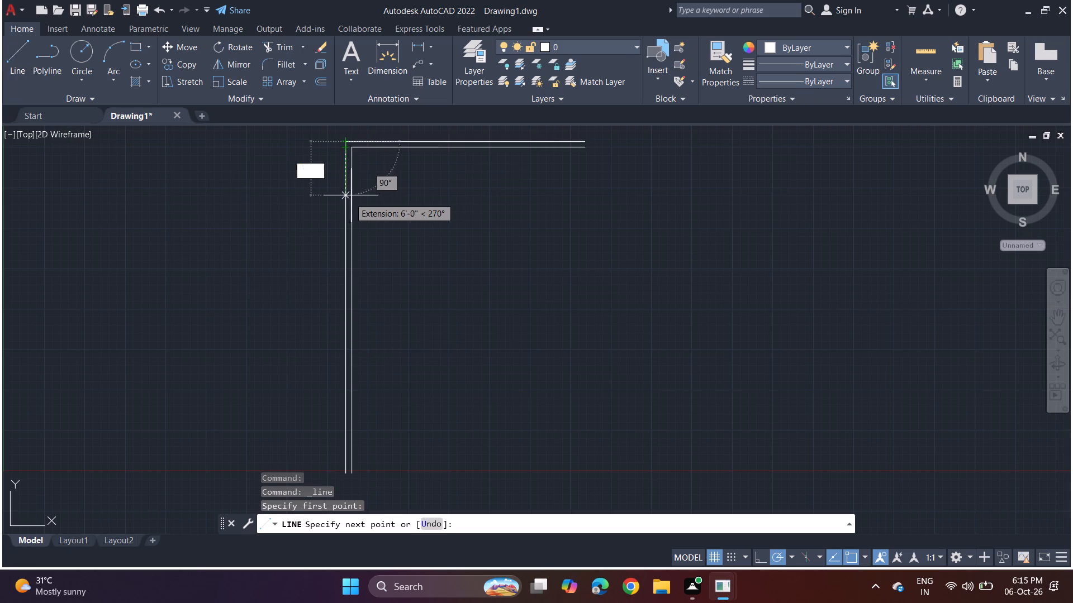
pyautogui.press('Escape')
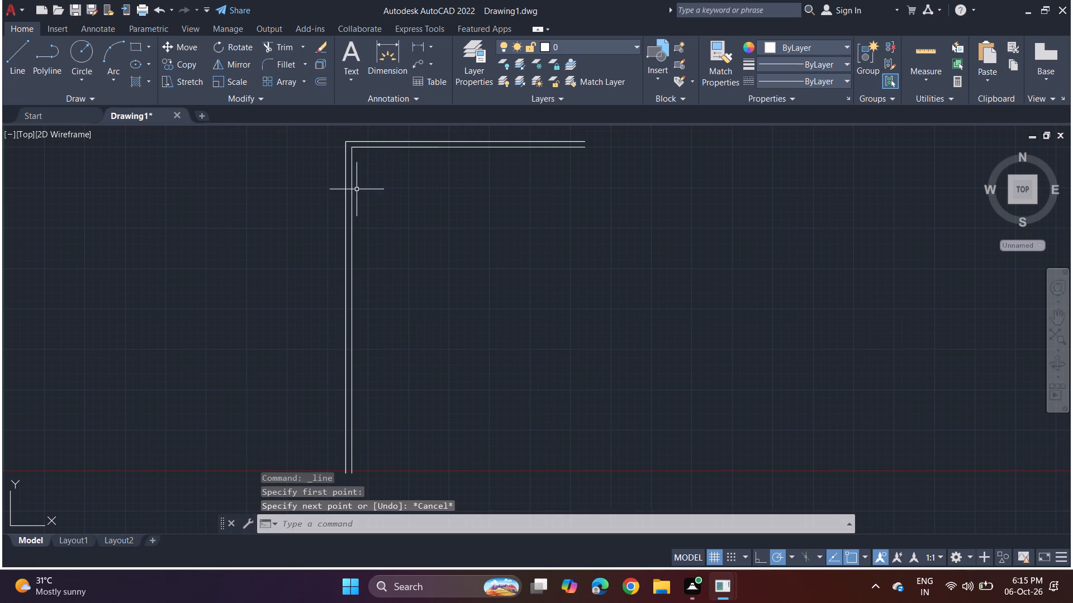
# Draw the corner room's outline from the inner upper-left corner: 12' down, 11' right, and up to the top wall's inner edge.
pyautogui.click(7, 60)
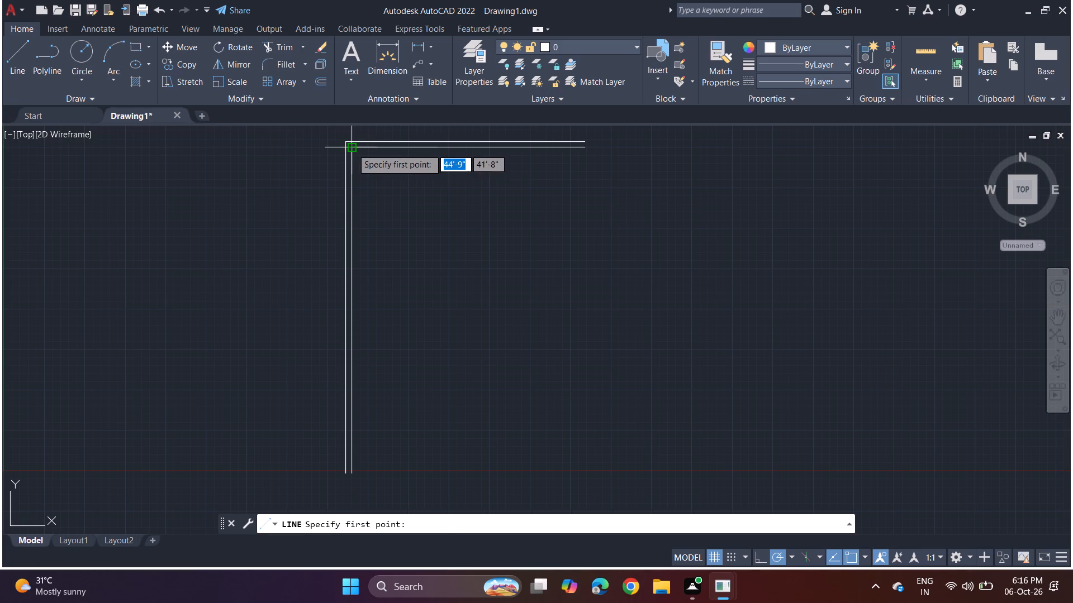
pyautogui.click(352, 145)
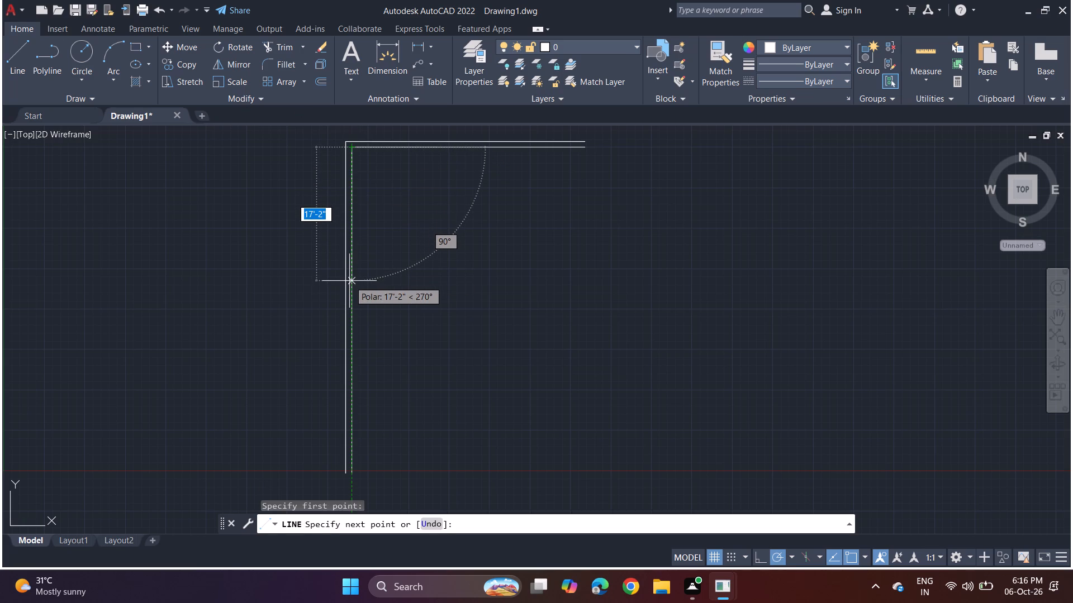
pyautogui.write('12')
pyautogui.press("'")
pyautogui.press('Return')
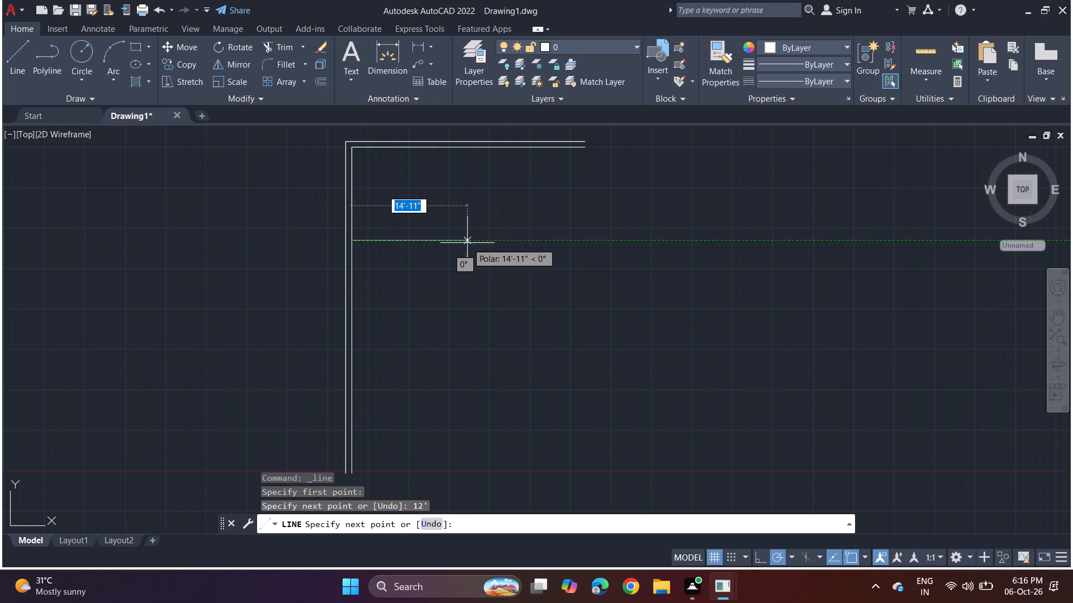
pyautogui.write("11'")
pyautogui.press('Return')
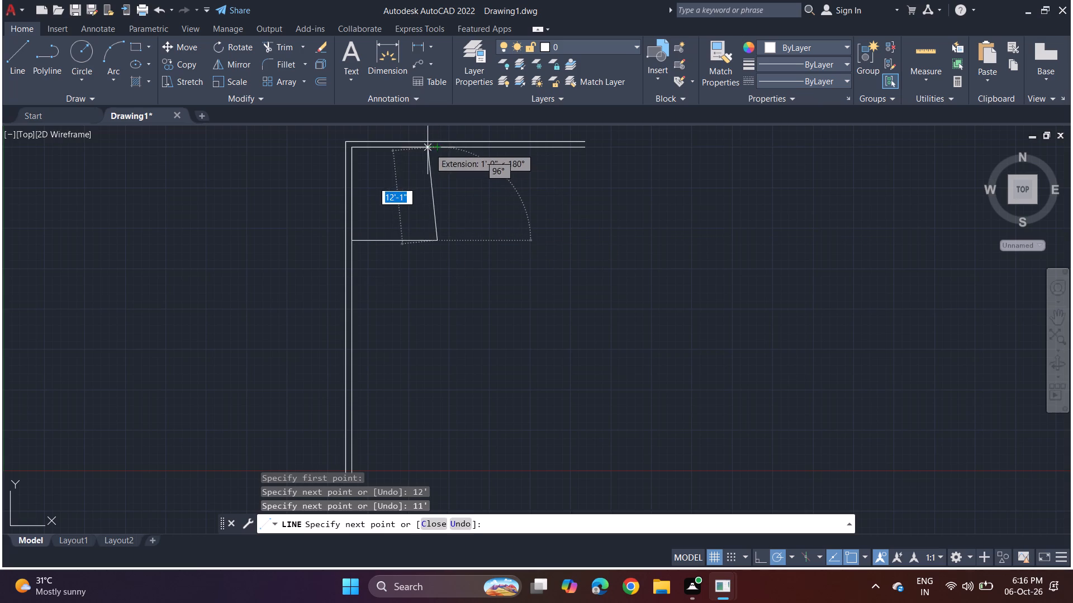
pyautogui.click(436, 144)
pyautogui.press('space')
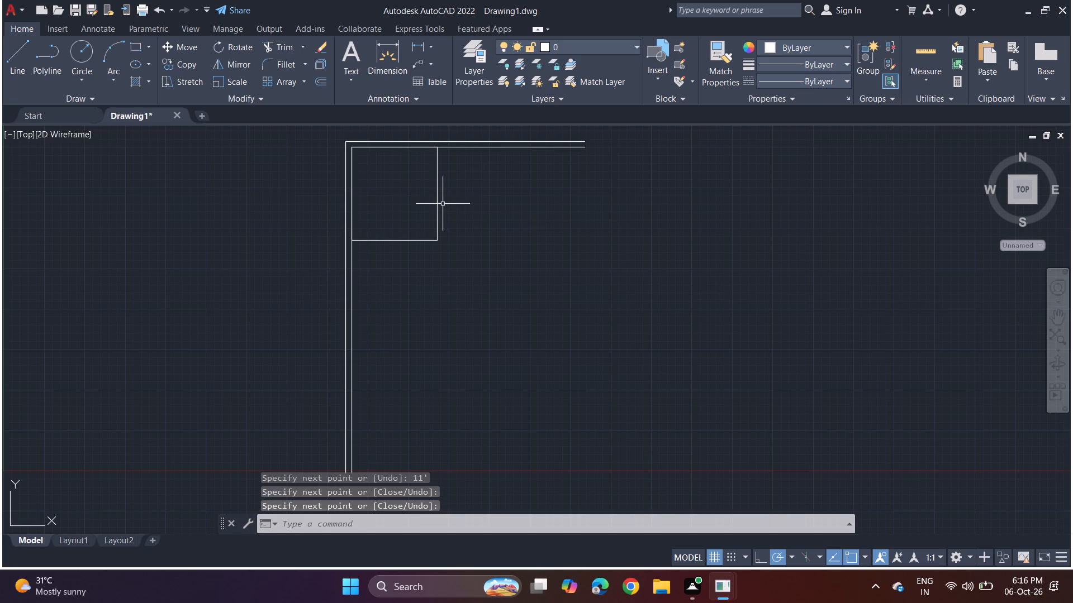
# Offset the corner room's right and lower lines outward by 9" to give the partitions their thickness.
pyautogui.press('o')
pyautogui.write('ff')
pyautogui.press('space')
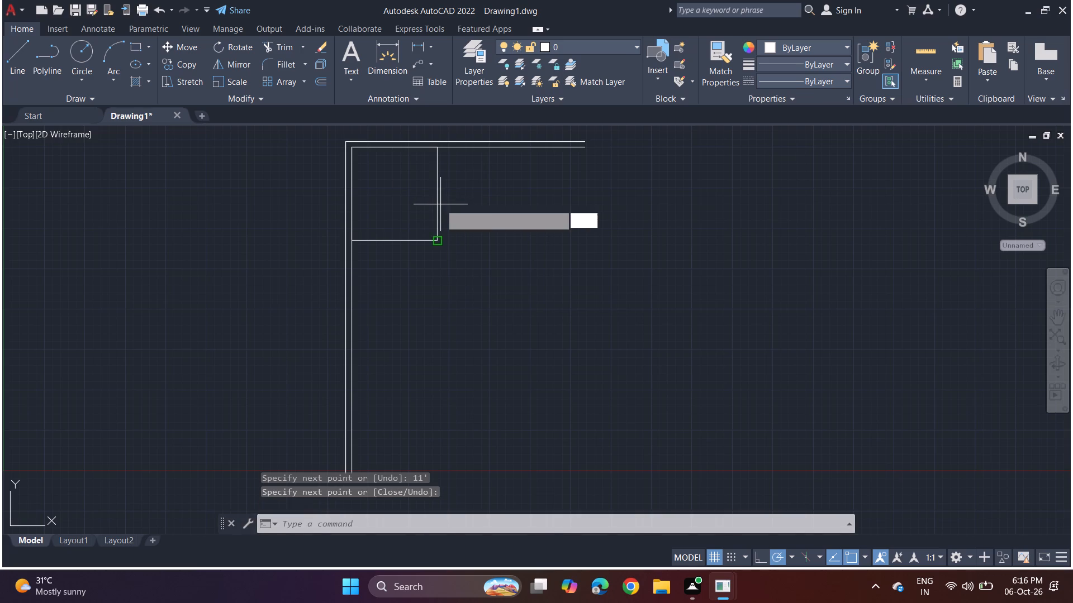
pyautogui.click(436, 237)
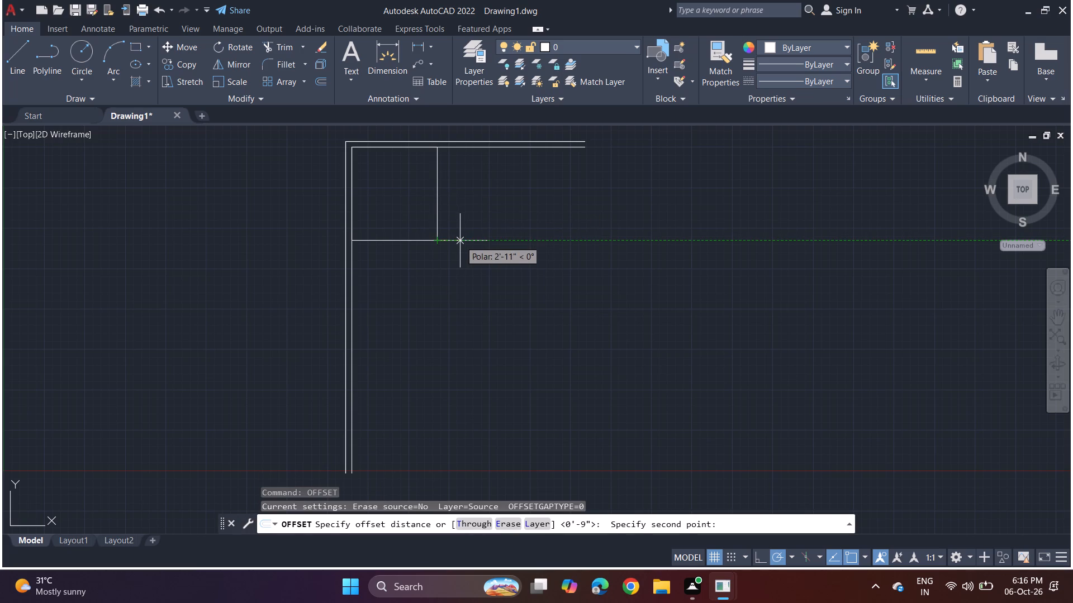
pyautogui.press('9')
pyautogui.press('Return')
pyautogui.click(436, 212)
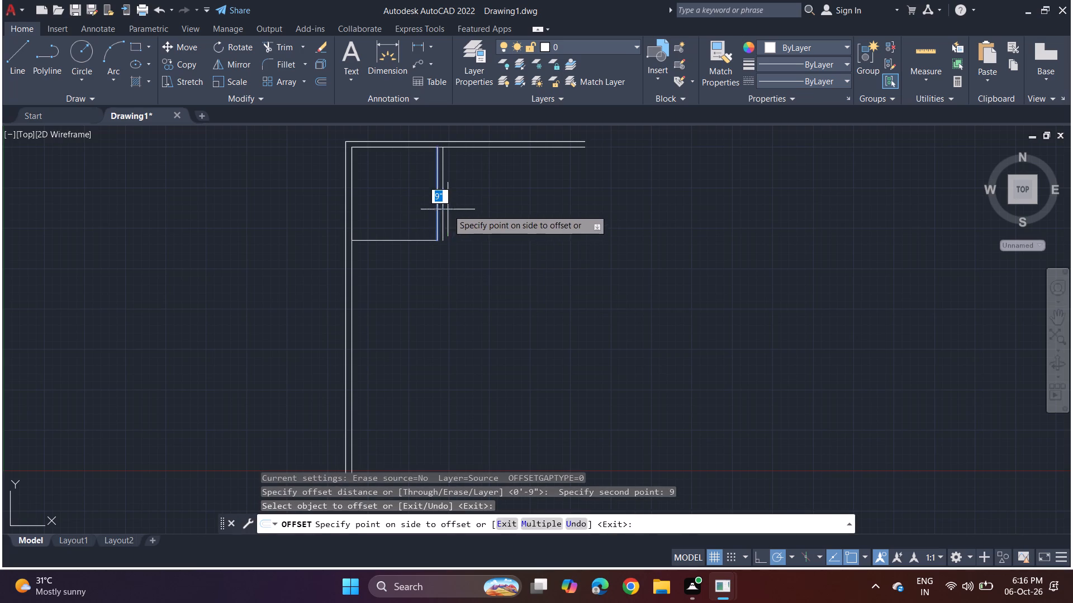
pyautogui.click(448, 209)
pyautogui.click(420, 238)
pyautogui.moveTo(420, 238); pyautogui.dragTo(421, 245)
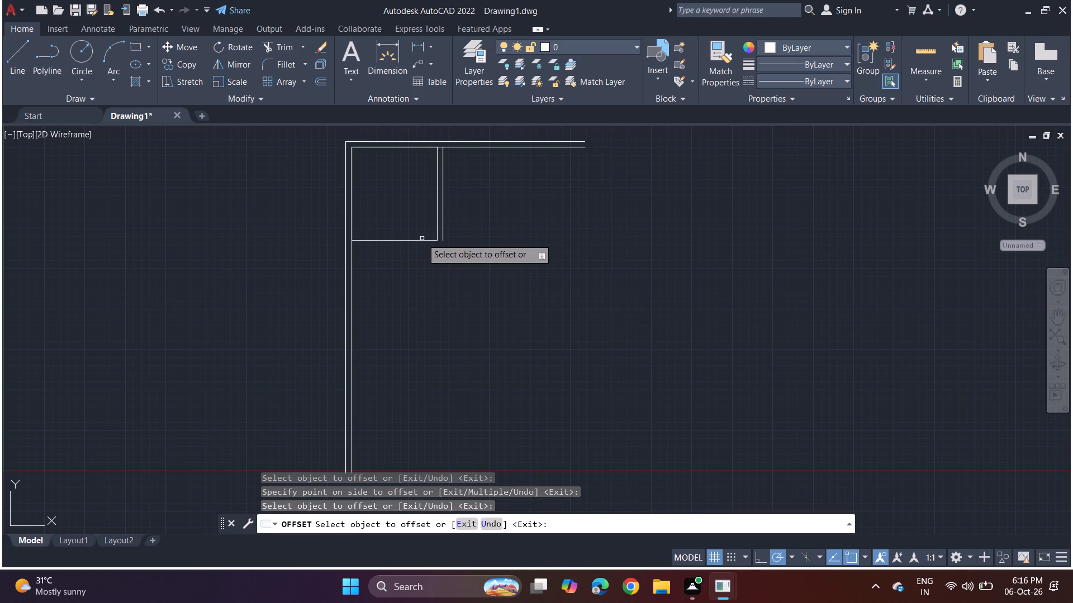
pyautogui.click(422, 239)
pyautogui.click(422, 251)
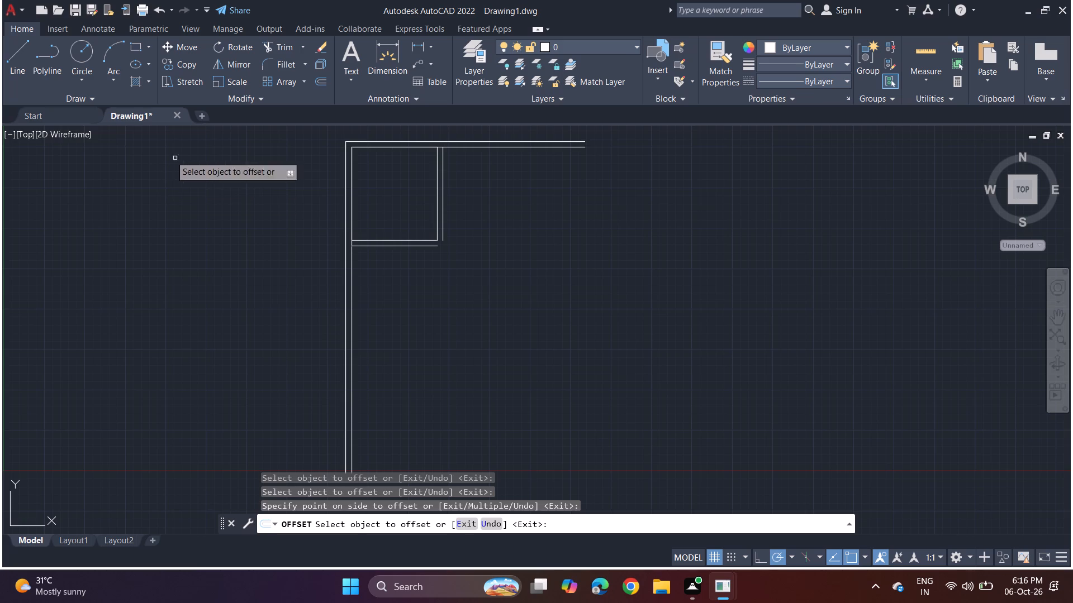
# Close the outer corner of the room's partitions with two short lines joining the ends of the offset lines.
pyautogui.click(10, 62)
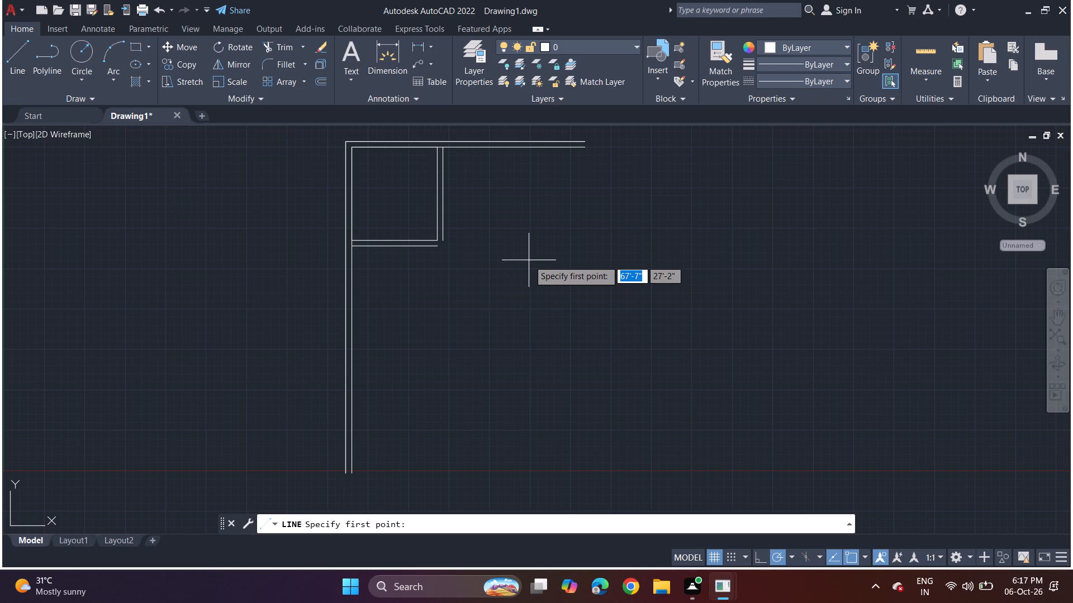
pyautogui.click(24, 48)
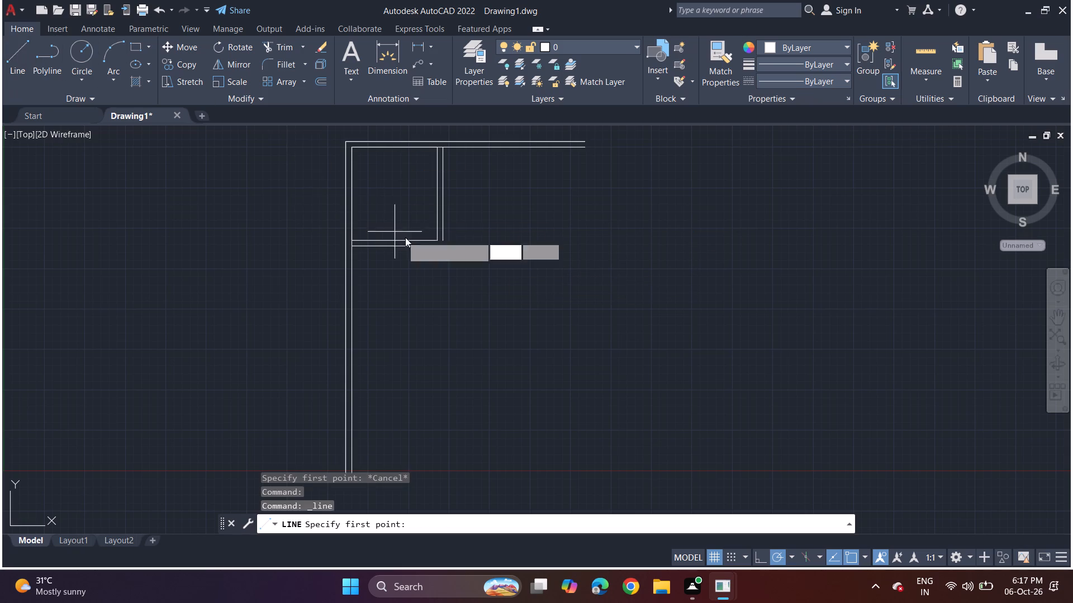
pyautogui.scroll(3, 410, 239)
pyautogui.click(506, 267)
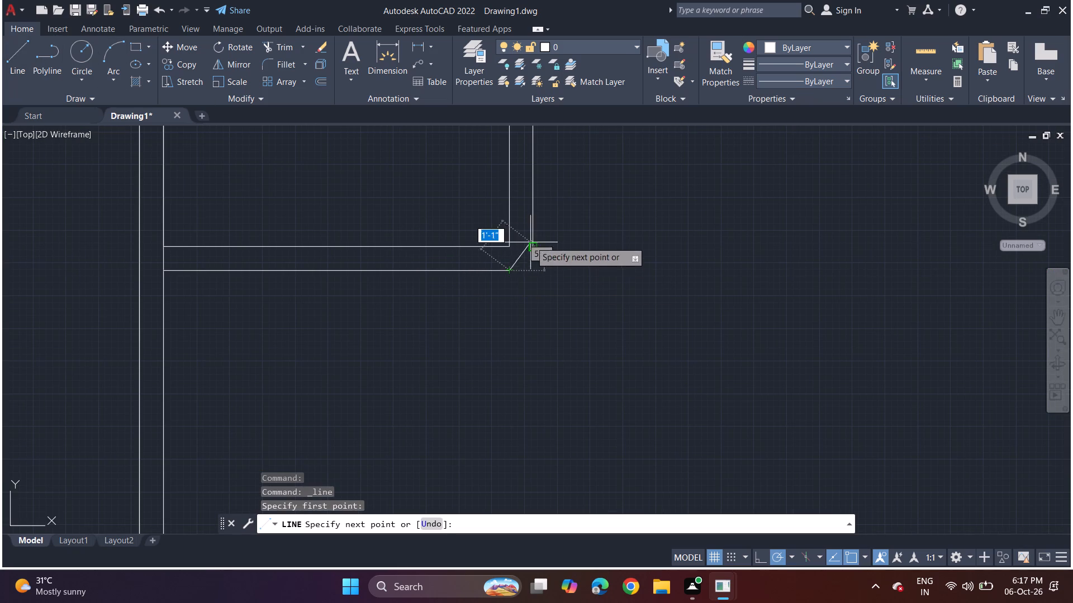
pyautogui.click(534, 275)
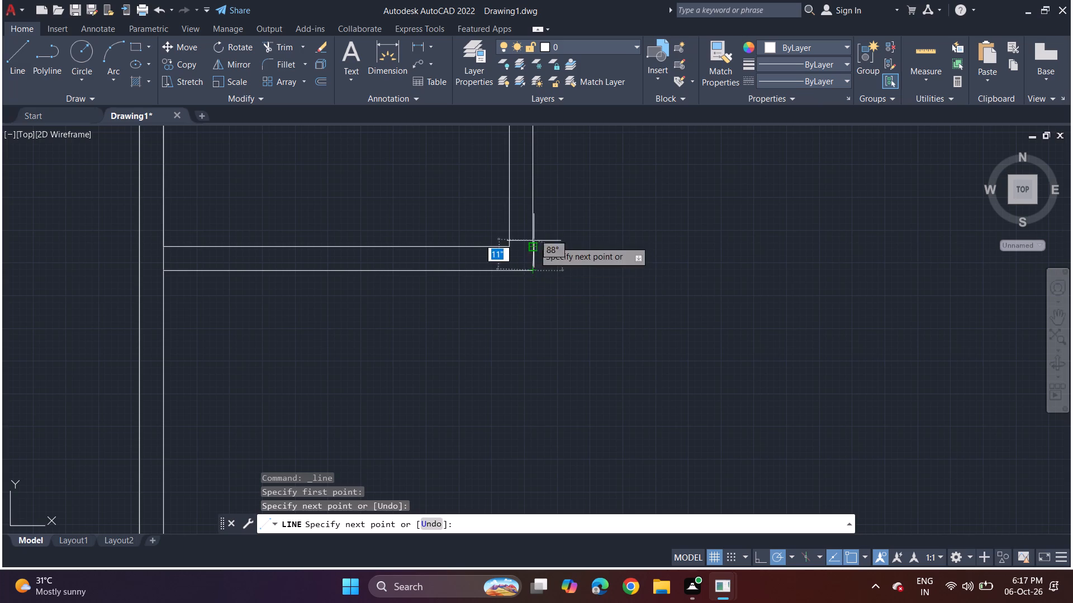
pyautogui.click(534, 237)
pyautogui.press('space')
pyautogui.scroll(-2, 534, 241)
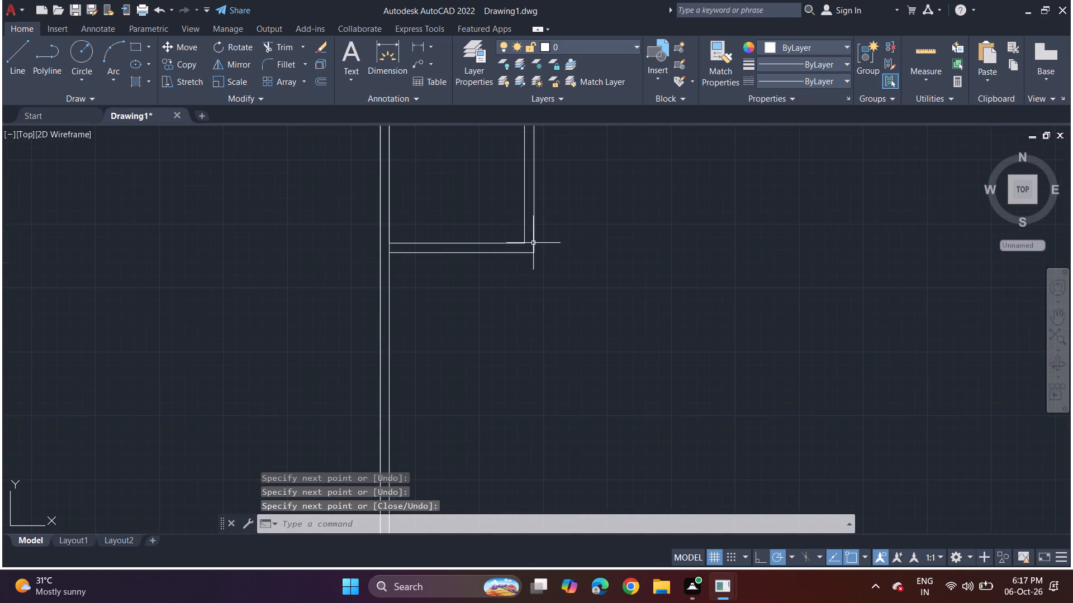
# Draw a line from the vertical partition's outer face a short way right along the top wall's inner edge, and up to its outer edge.
pyautogui.moveTo(530, 232); pyautogui.dragTo(348, 381, button='middle')
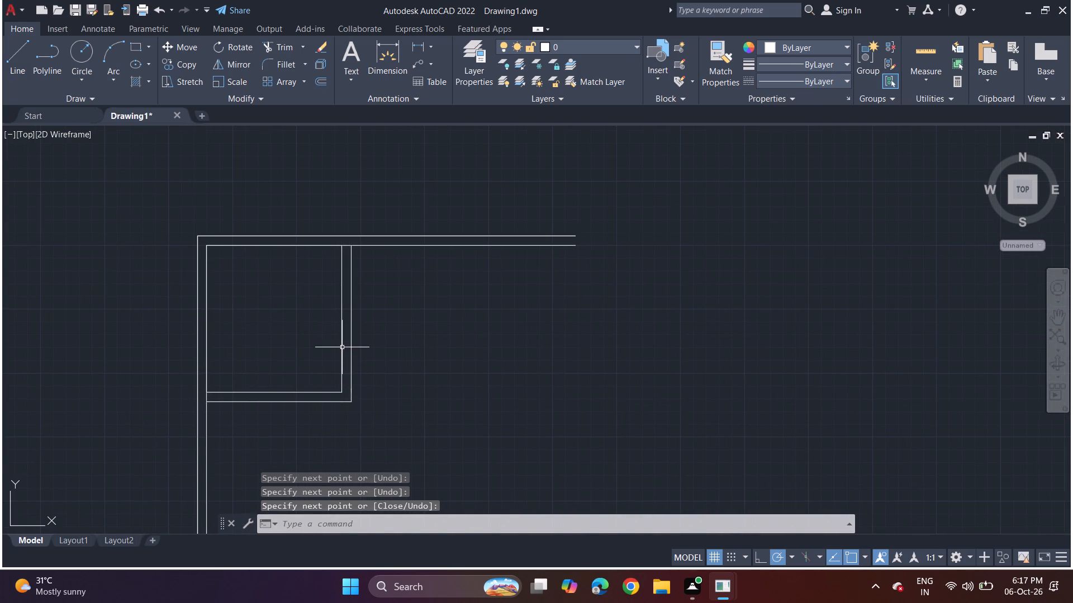
pyautogui.click(22, 48)
pyautogui.scroll(3, 410, 192)
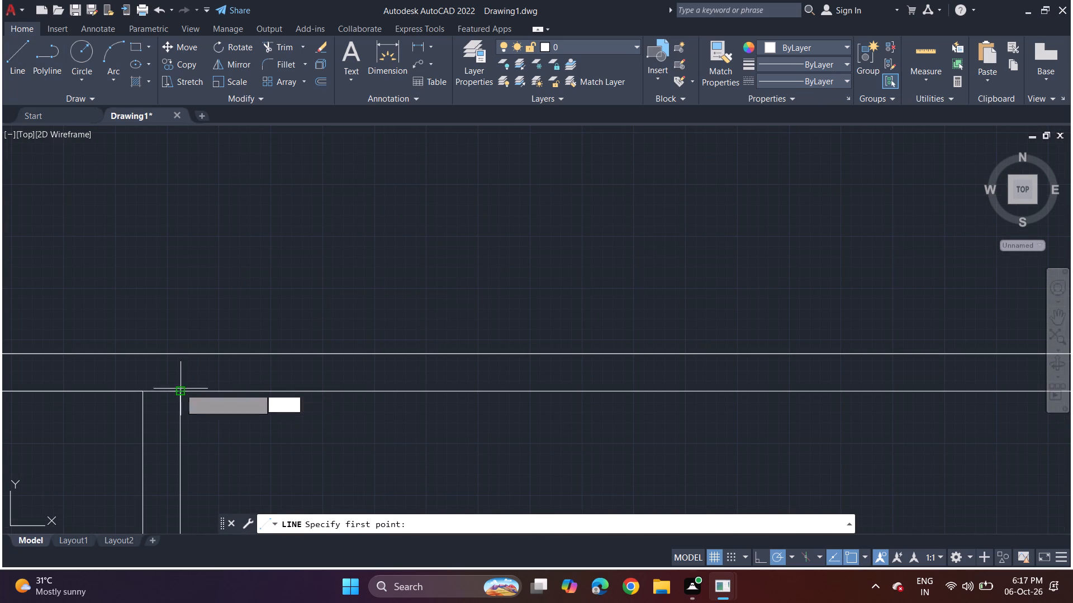
pyautogui.click(181, 387)
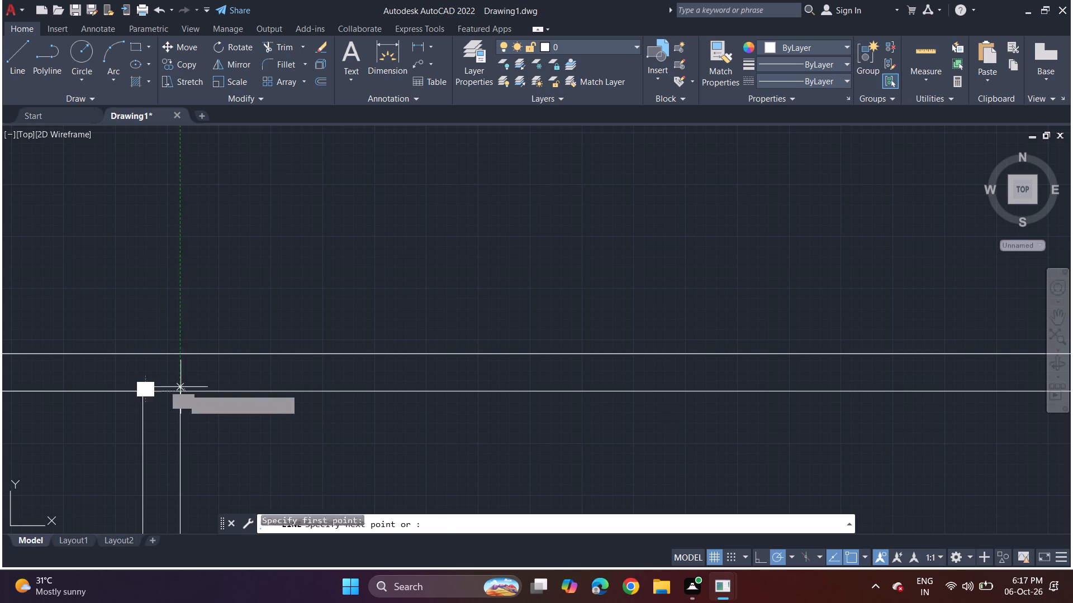
pyautogui.click(221, 390)
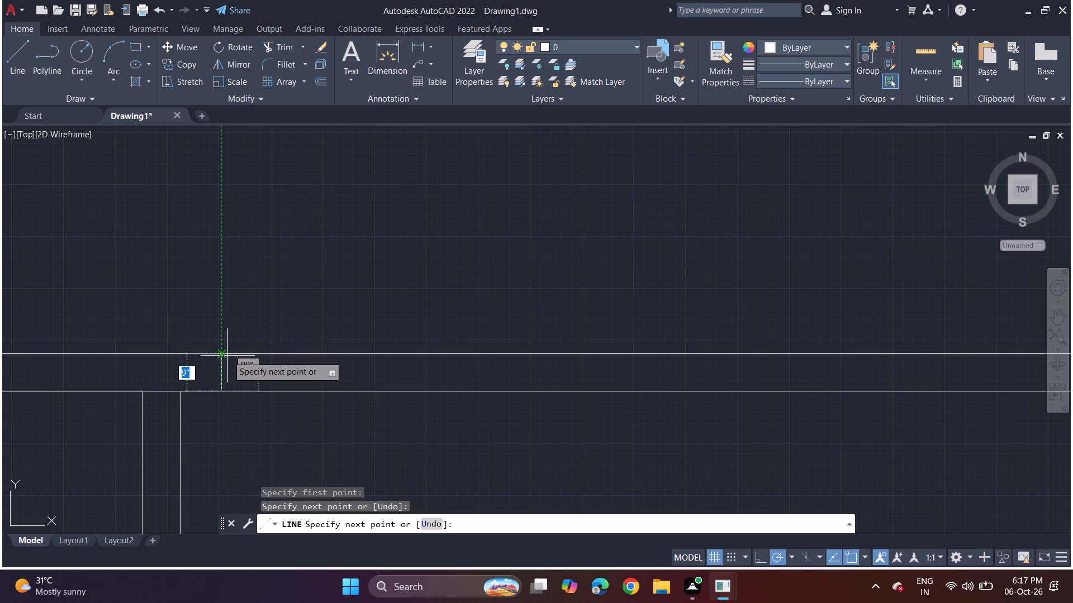
pyautogui.click(227, 355)
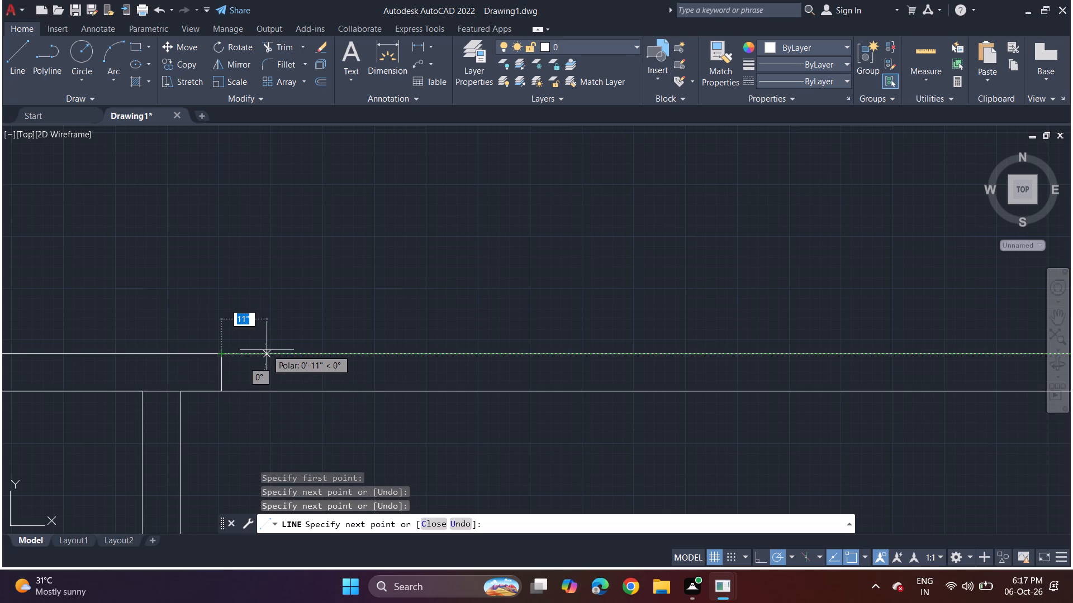
pyautogui.press('space')
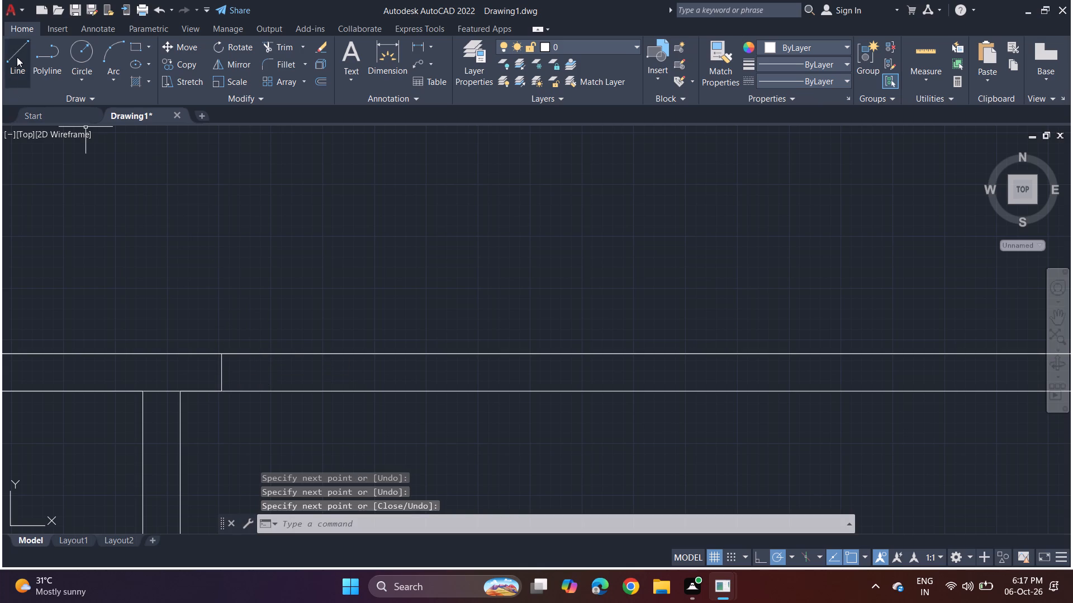
# Draw the right outer wall line 51'10" straight down from the right end of the top wall's outer edge.
pyautogui.moveTo(17, 54); pyautogui.dragTo(27, 64)
pyautogui.scroll(-3, 405, 312)
pyautogui.moveTo(464, 300); pyautogui.dragTo(297, 264, button='middle')
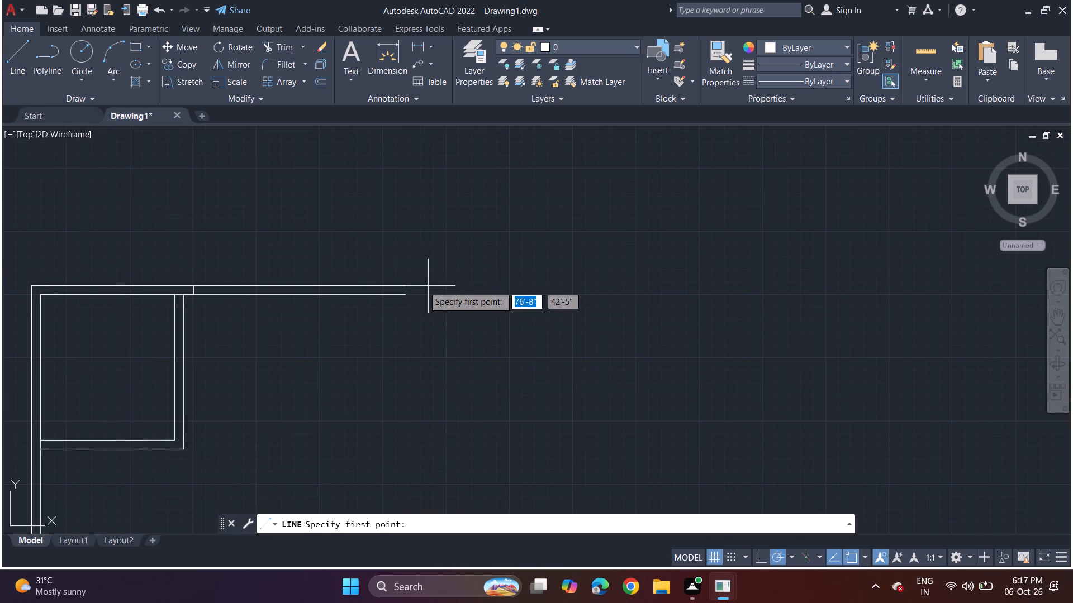
pyautogui.click(403, 280)
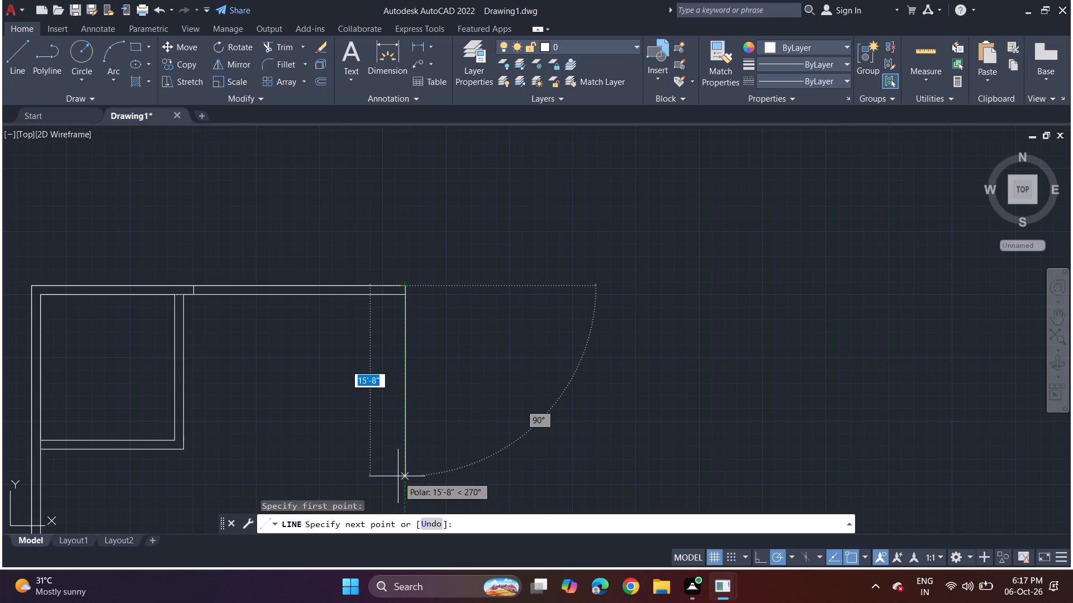
pyautogui.write("51'")
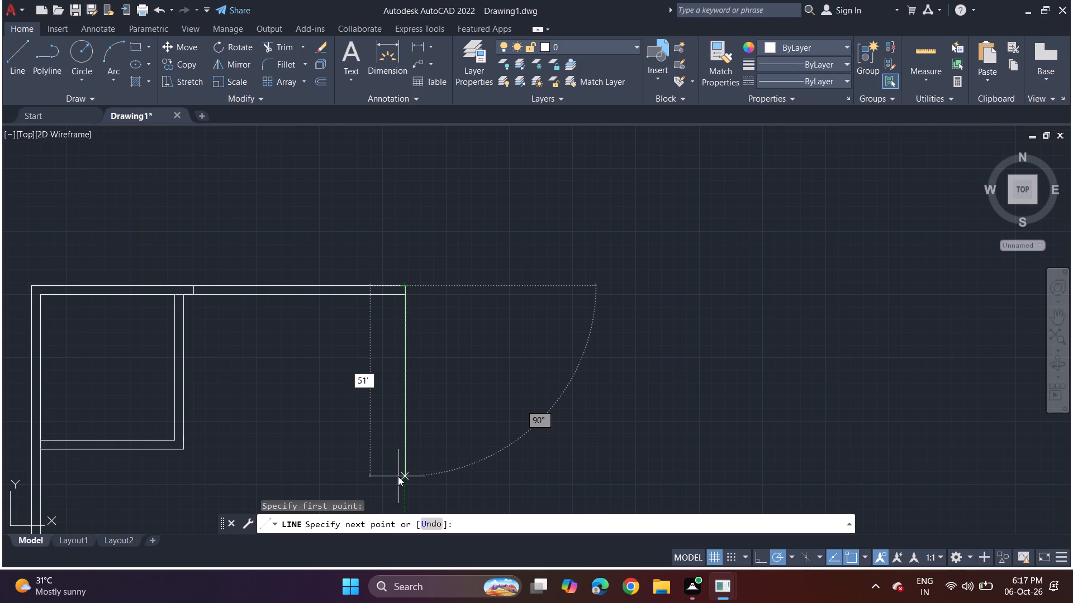
pyautogui.write('10')
pyautogui.press('Return')
pyautogui.press('space')
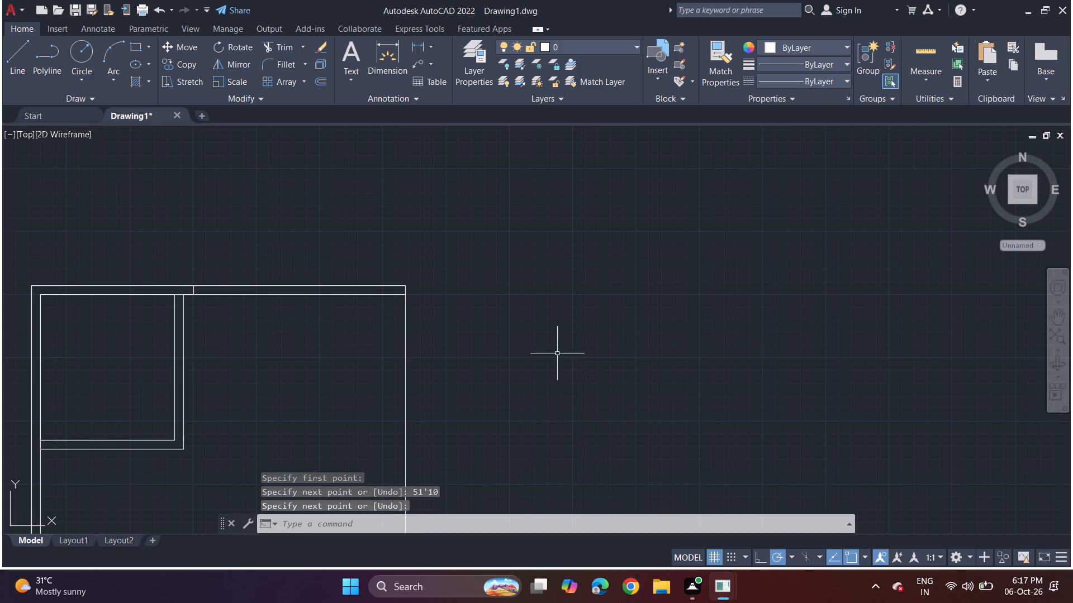
pyautogui.scroll(-3, 479, 363)
pyautogui.moveTo(482, 375); pyautogui.dragTo(448, 299, button='middle')
pyautogui.scroll(3, 448, 301)
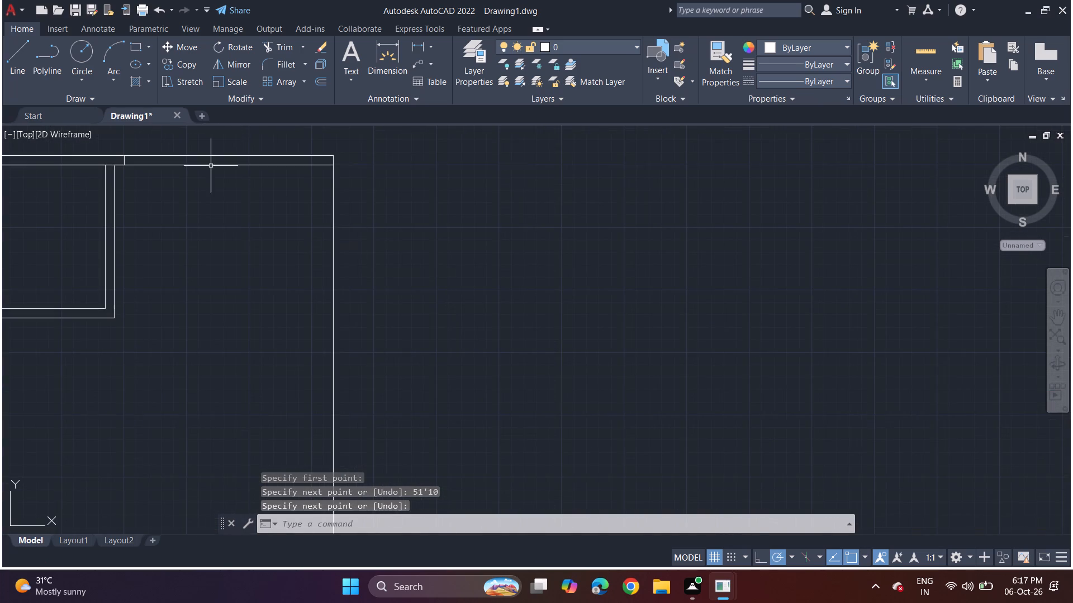
# Offset the right outer wall line outward by 9" to give the wall its thickness.
pyautogui.press('o')
pyautogui.write('ff')
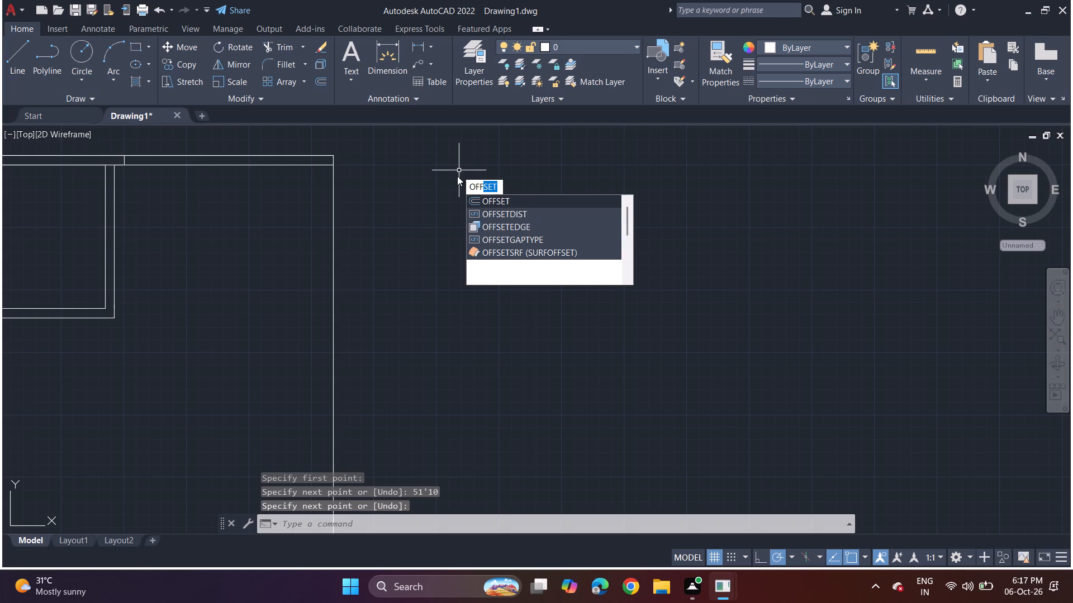
pyautogui.click(495, 198)
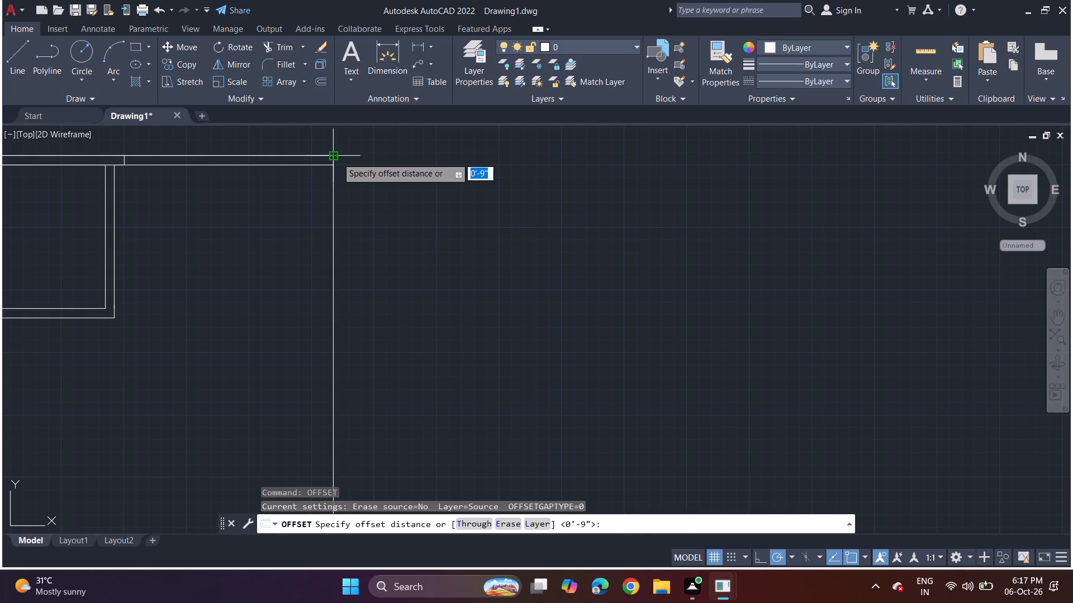
pyautogui.click(337, 154)
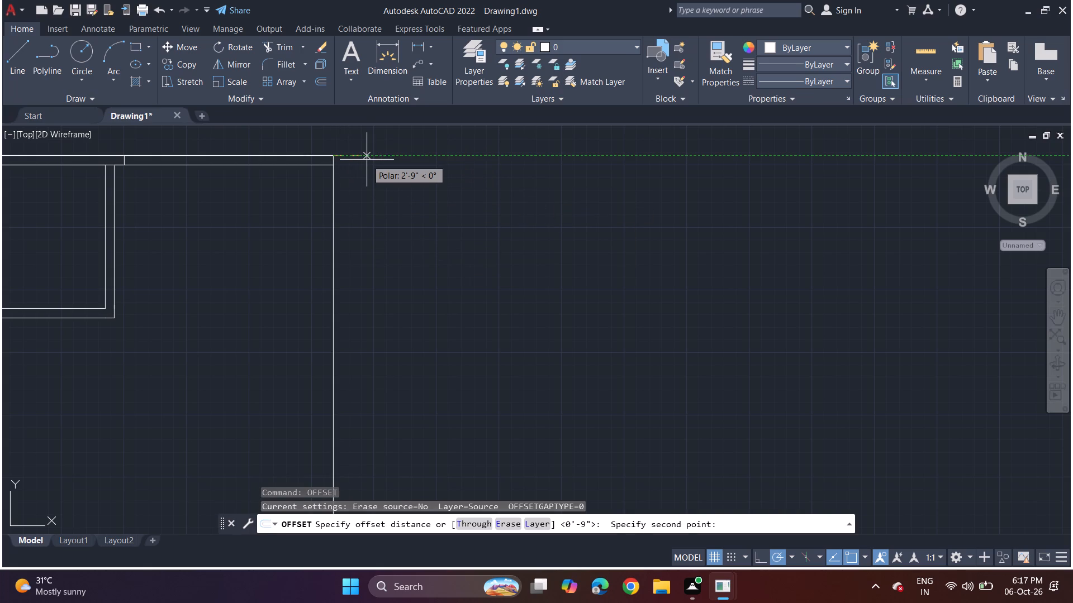
pyautogui.press('9')
pyautogui.press('Return')
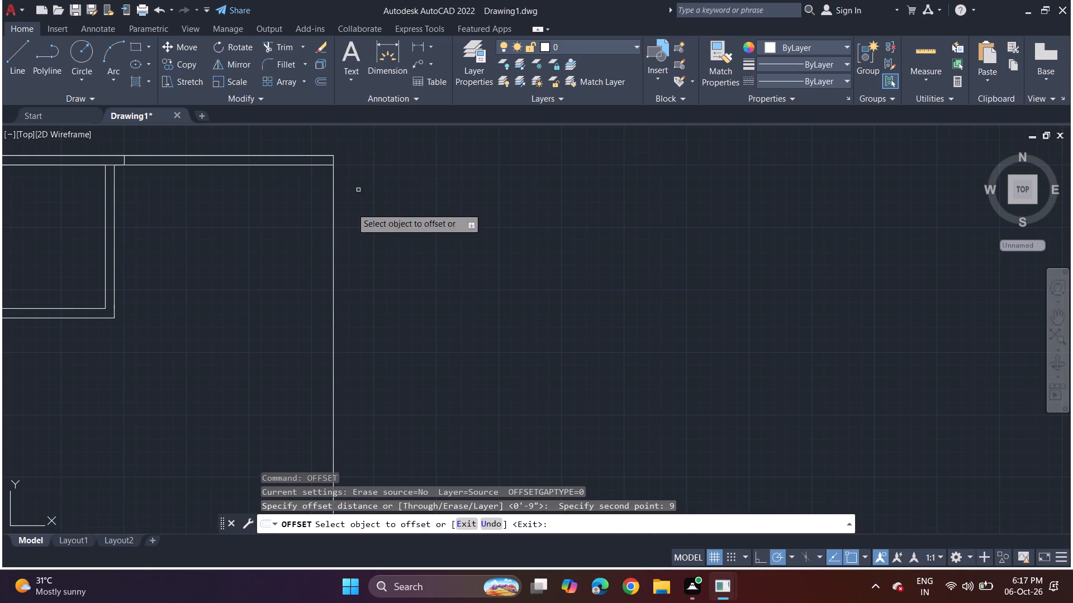
pyautogui.doubleClick(333, 232)
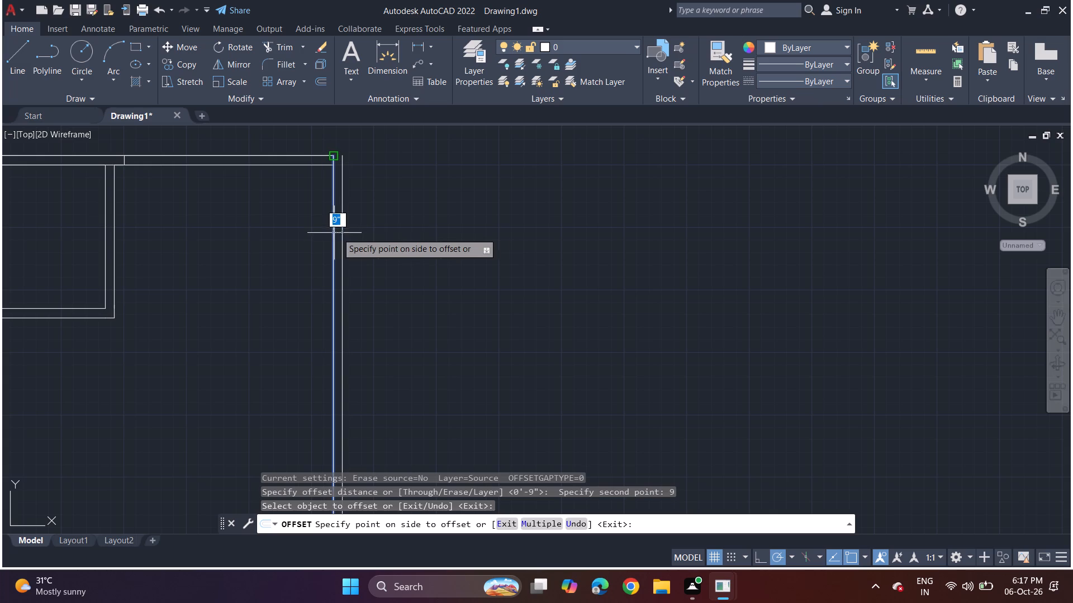
pyautogui.click(352, 229)
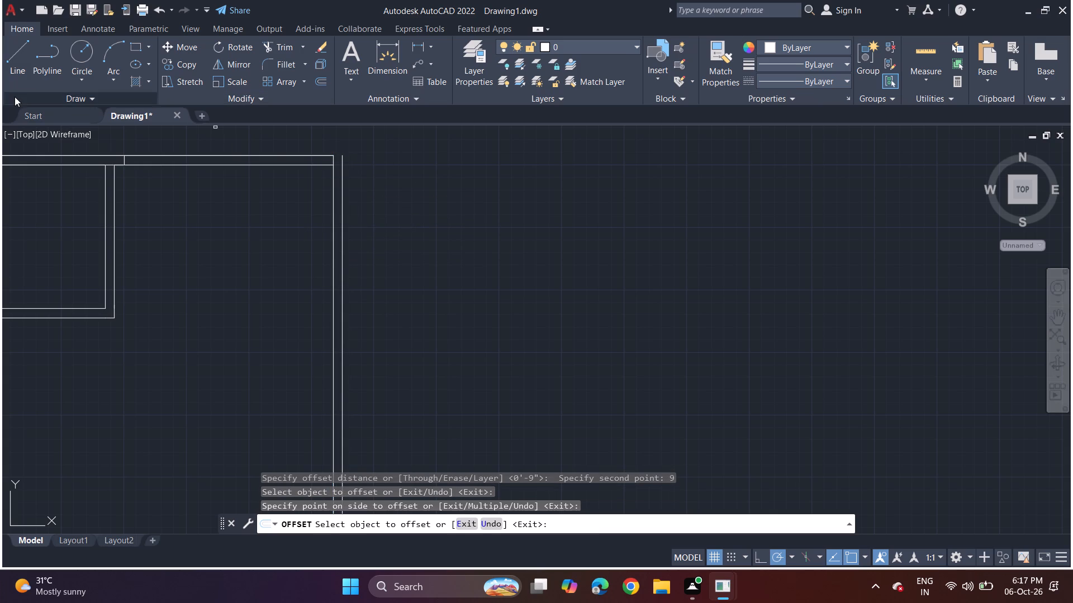
# Close the top of the right wall with a short line joining the upper ends of its two vertical lines.
pyautogui.click(16, 51)
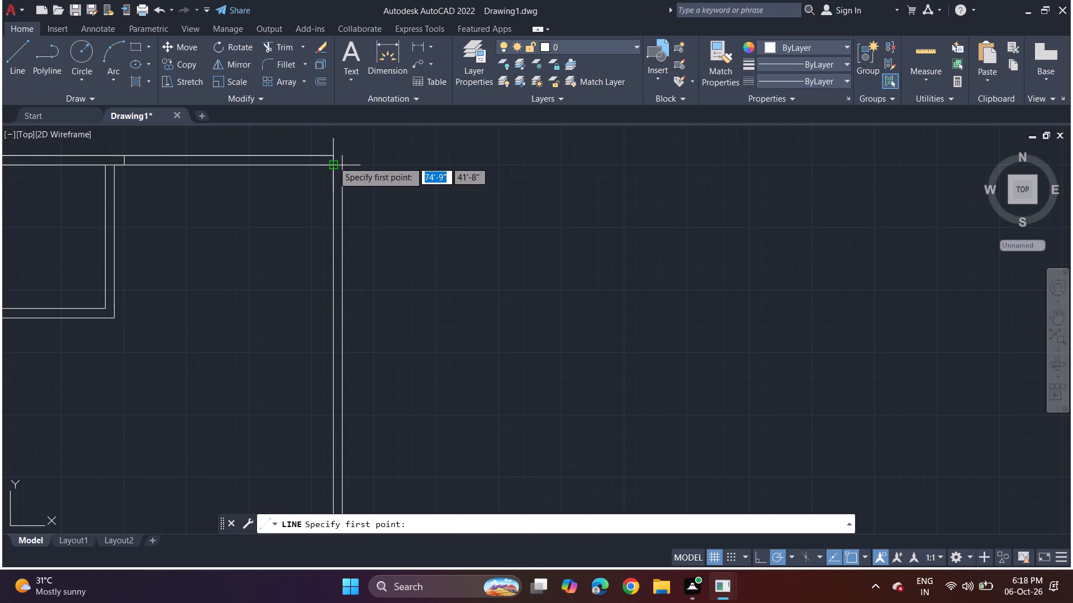
pyautogui.click(330, 153)
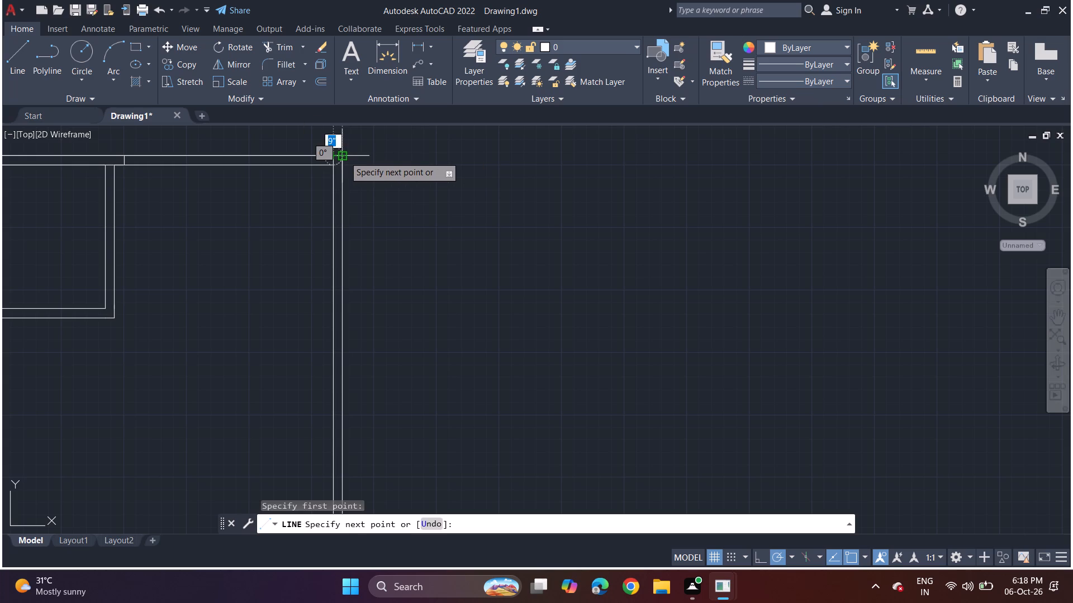
pyautogui.doubleClick(345, 155)
pyautogui.press('space')
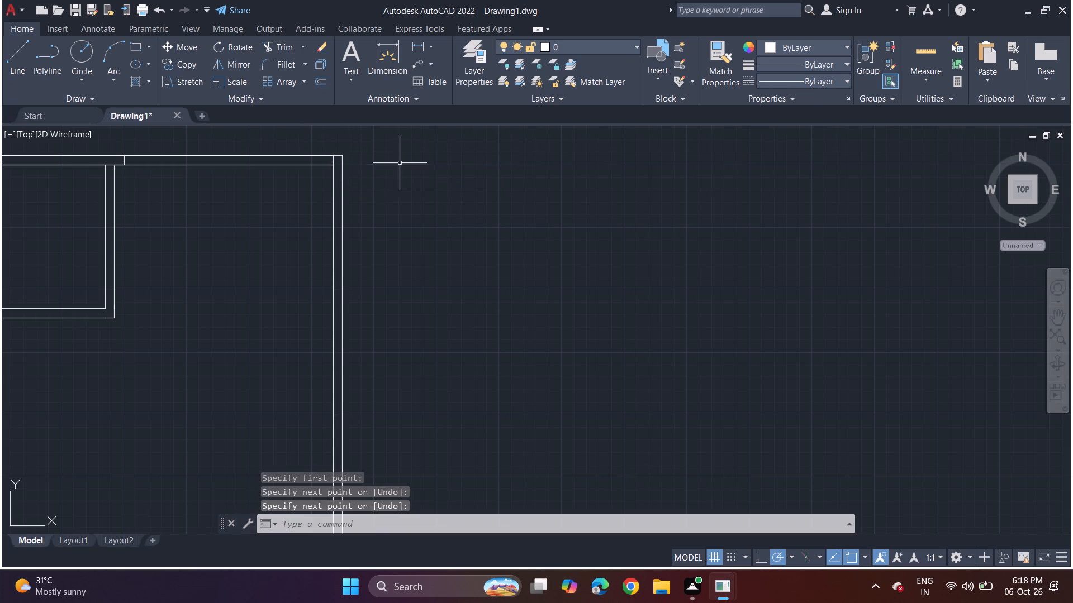
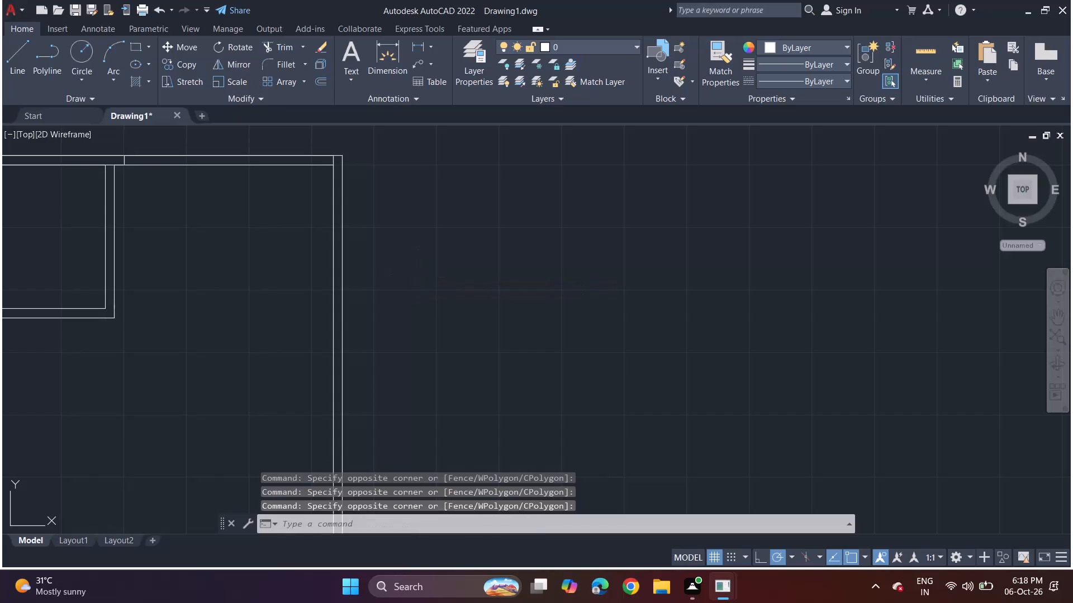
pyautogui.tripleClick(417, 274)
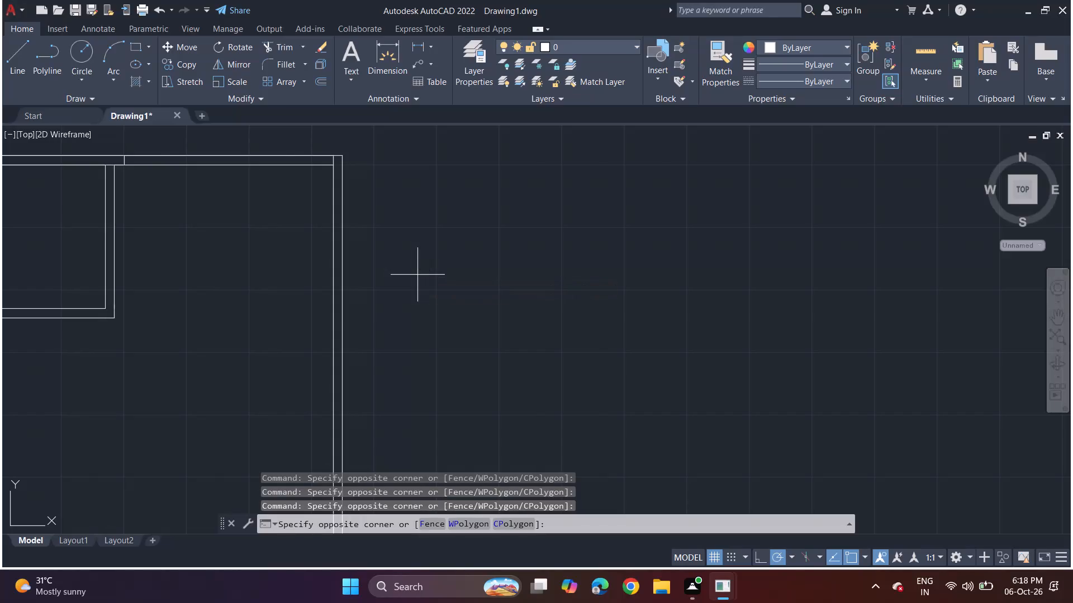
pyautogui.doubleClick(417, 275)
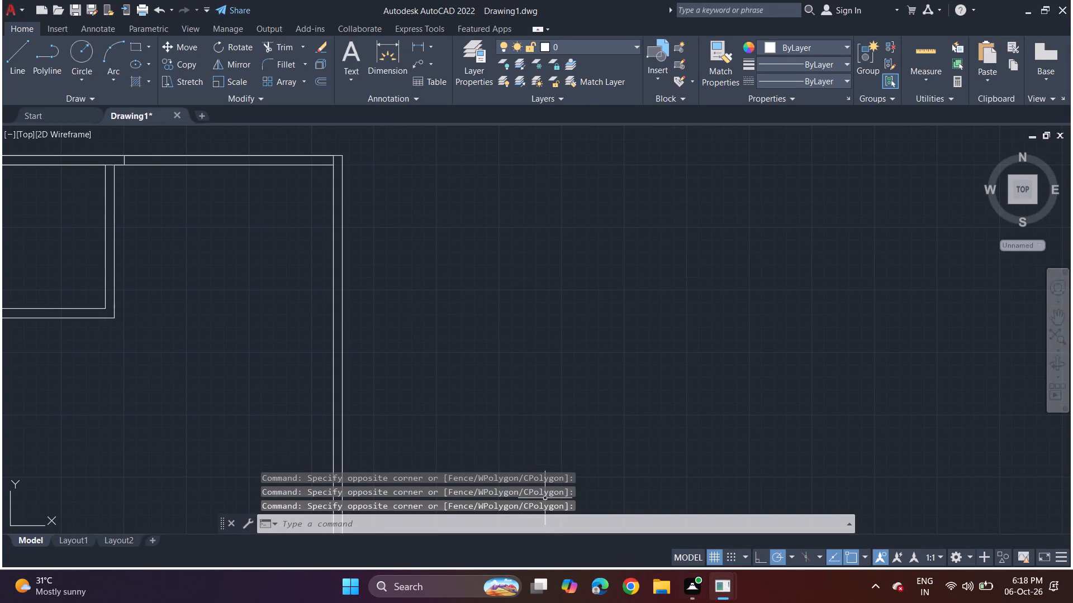
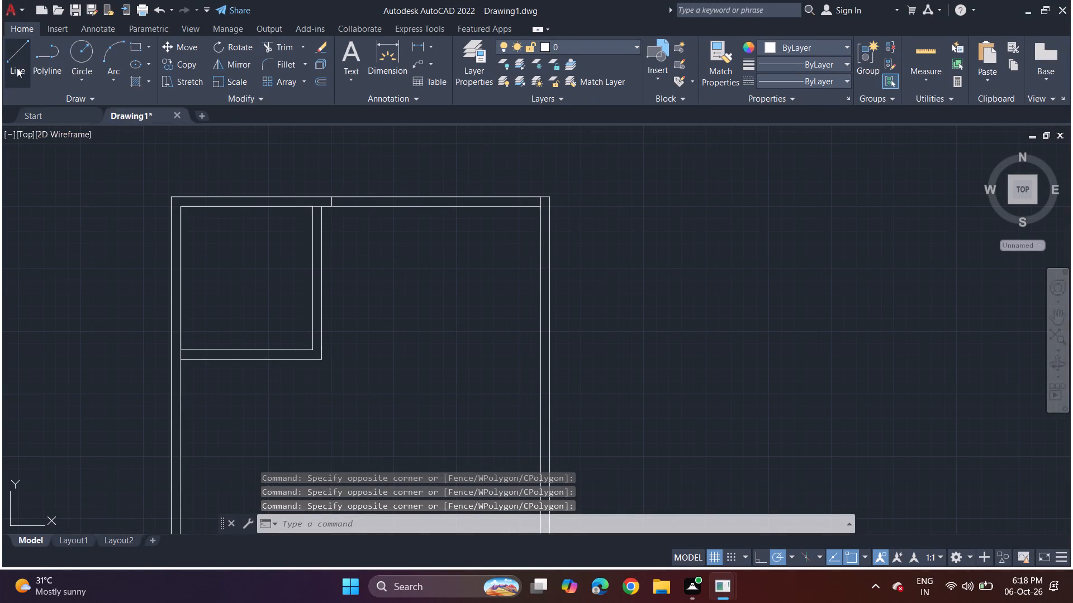
# Draw the inner outline of a 5' deep by 6' wide room from the inside upper-right corner of the outer walls.
pyautogui.doubleClick(17, 64)
pyautogui.scroll(2, 487, 164)
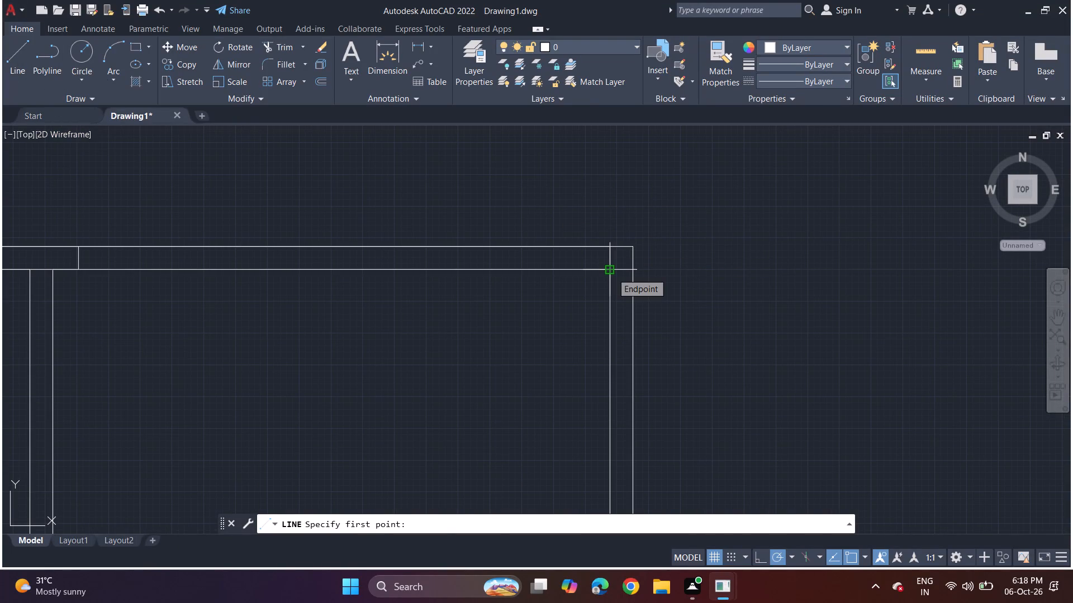
pyautogui.click(612, 273)
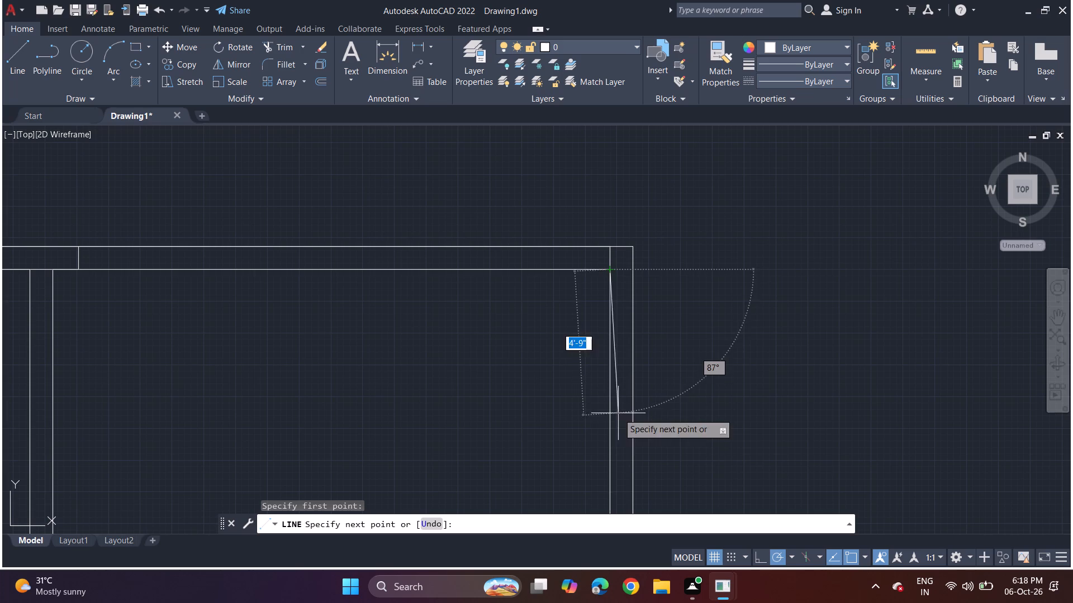
pyautogui.write("5'")
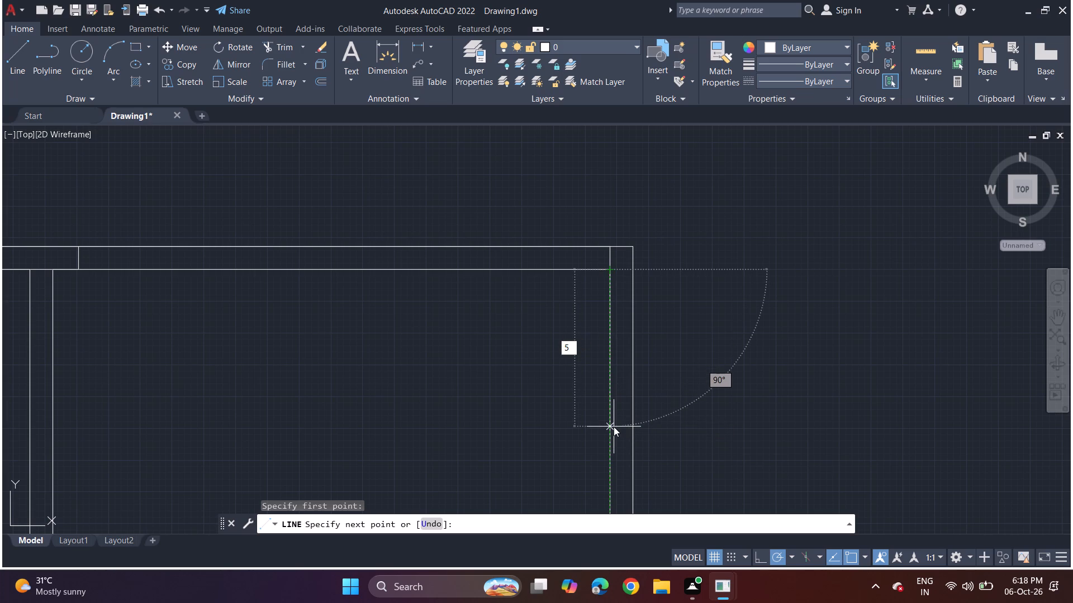
pyautogui.press('Return')
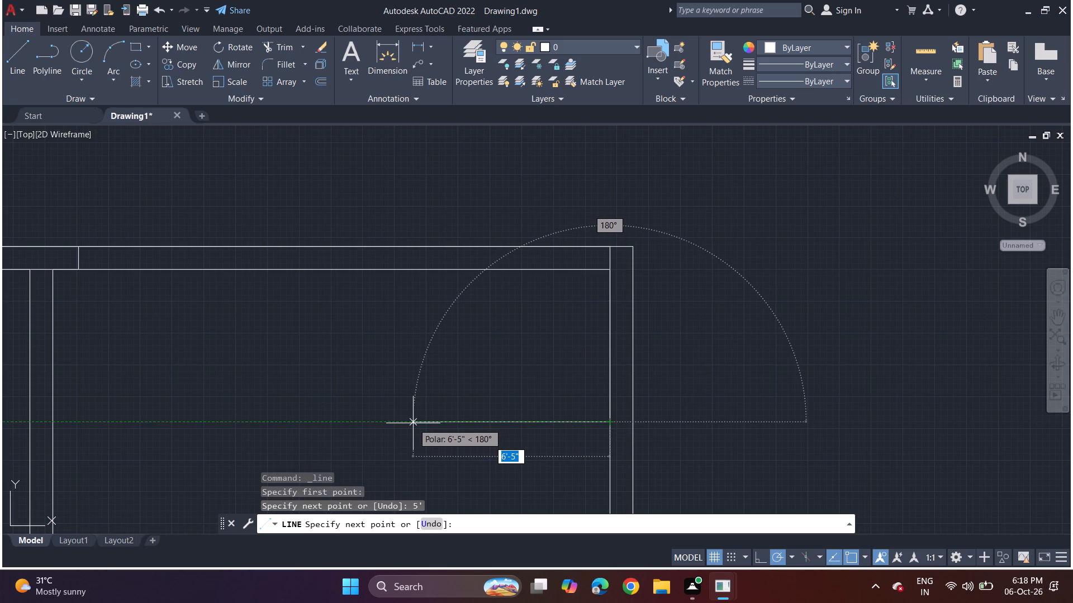
pyautogui.press('6')
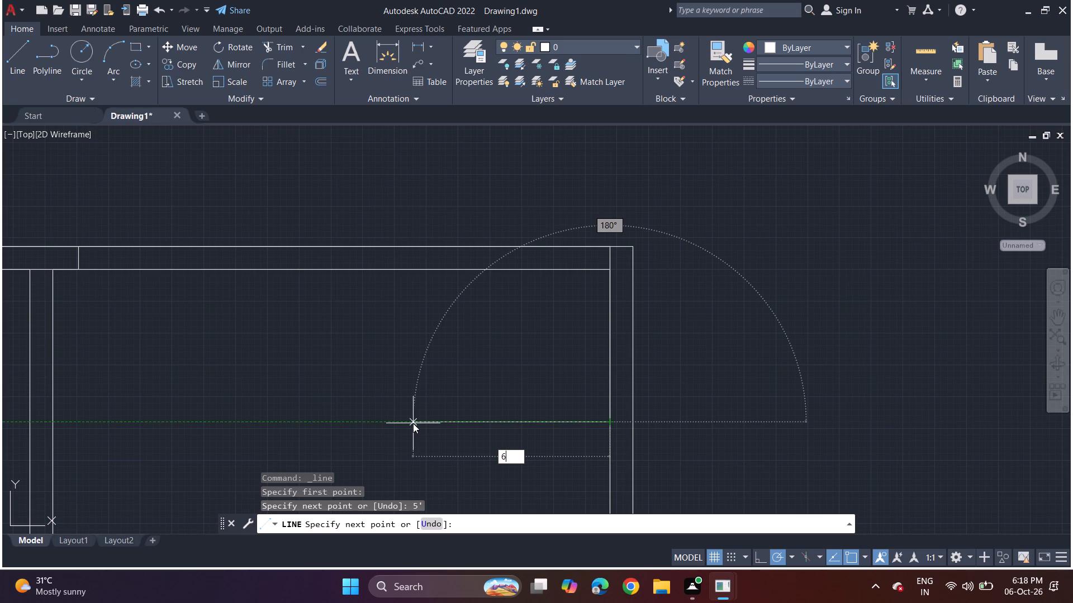
pyautogui.press("'")
pyautogui.press('Return')
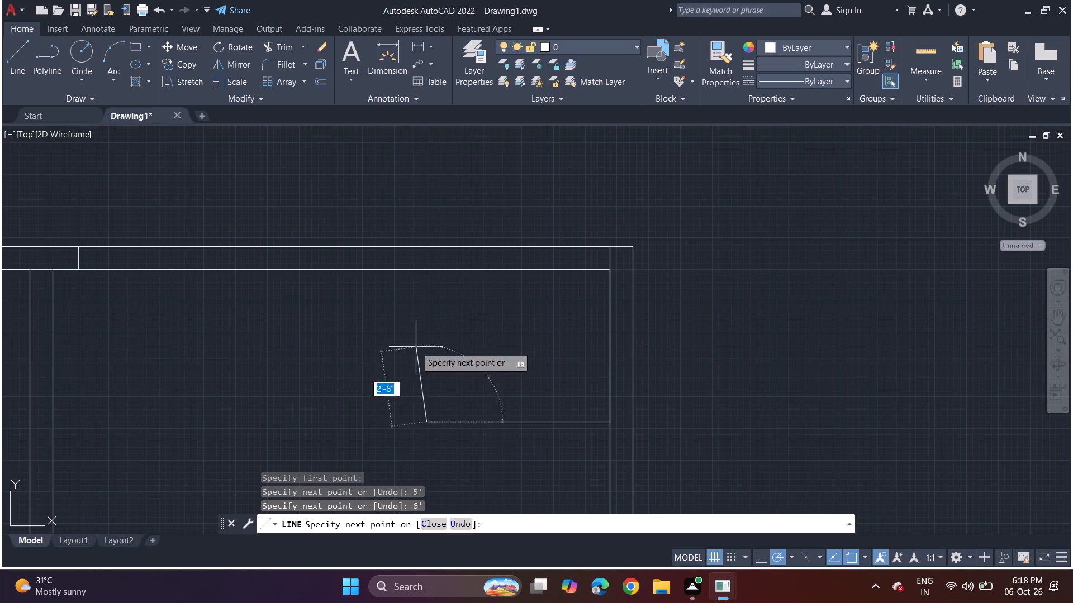
pyautogui.click(425, 270)
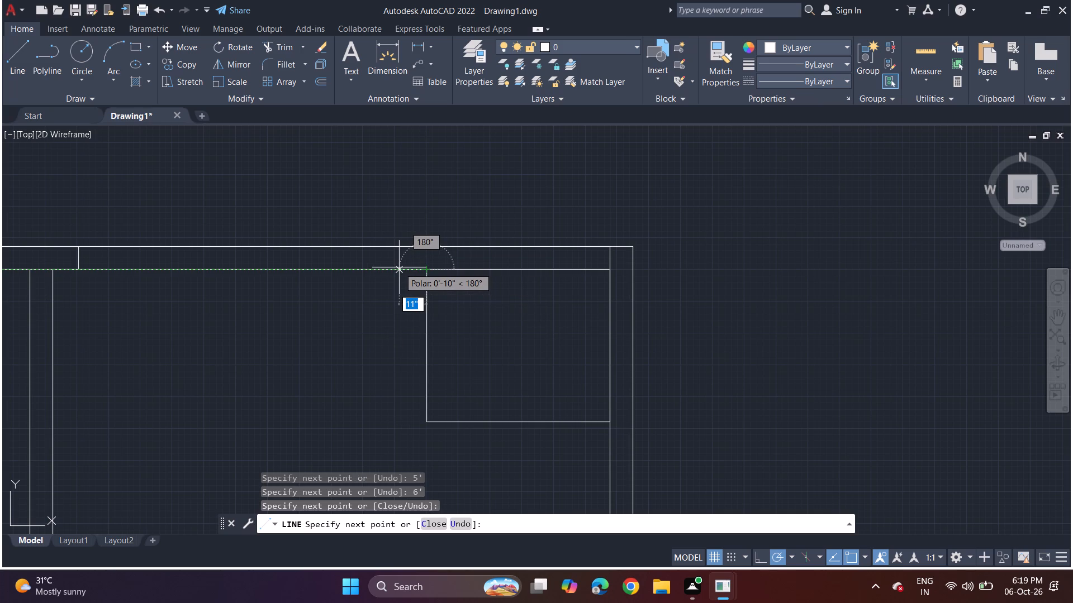
# Draw the outer face of the small room's walls with 6" thickness, ending at the right outer wall.
pyautogui.press('6')
pyautogui.press('Return')
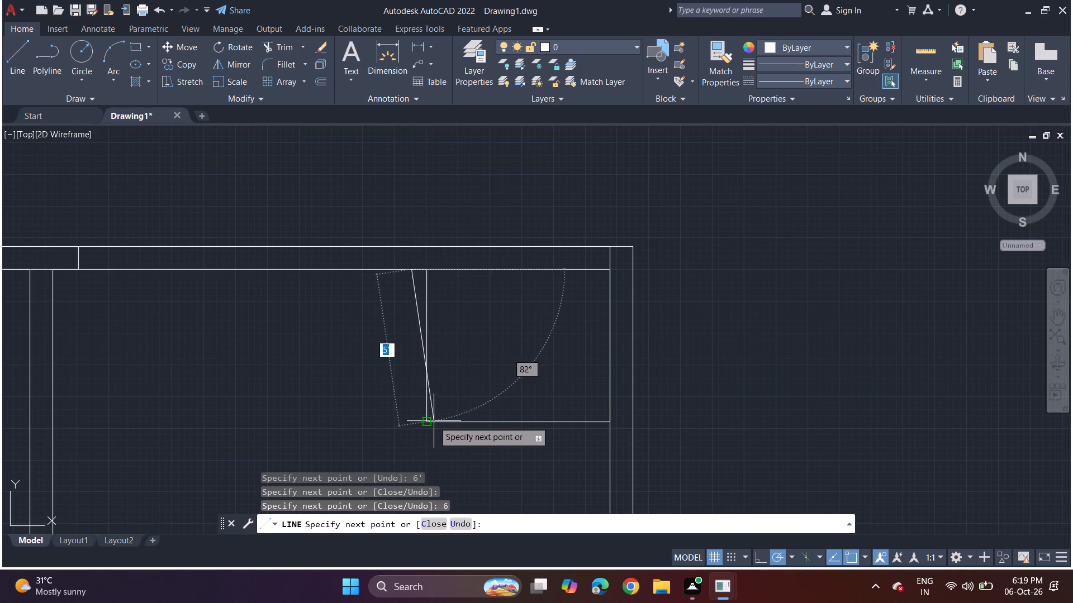
pyautogui.click(409, 420)
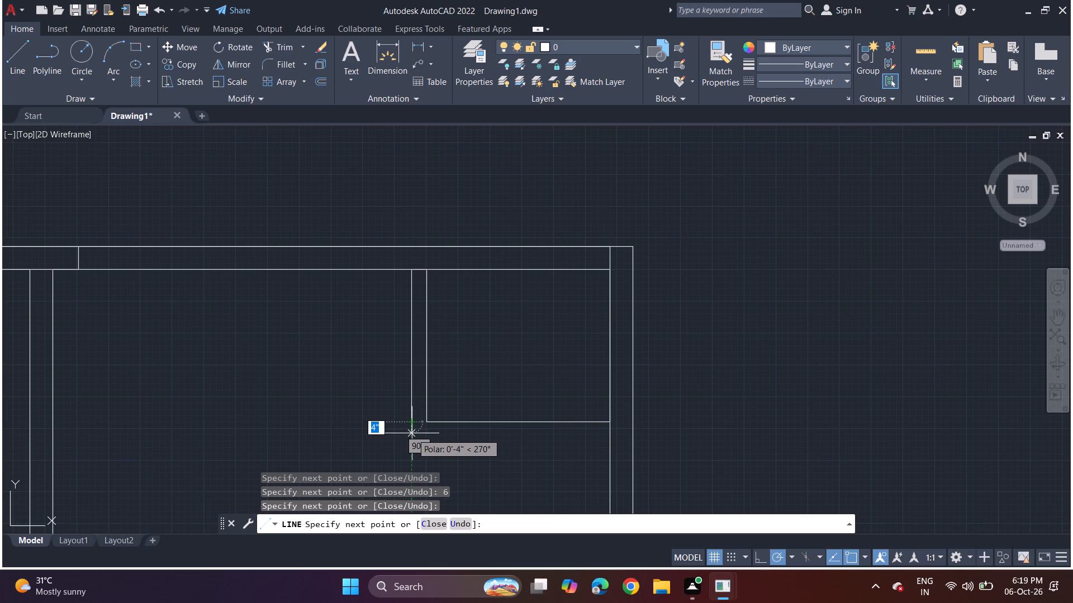
pyautogui.press('6')
pyautogui.press('Return')
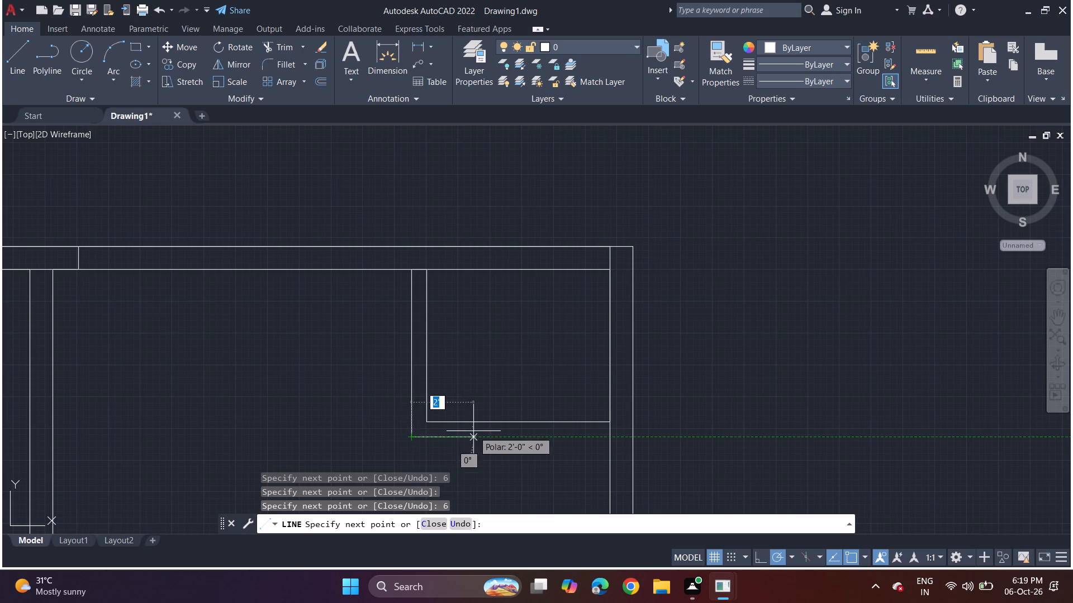
pyautogui.click(612, 437)
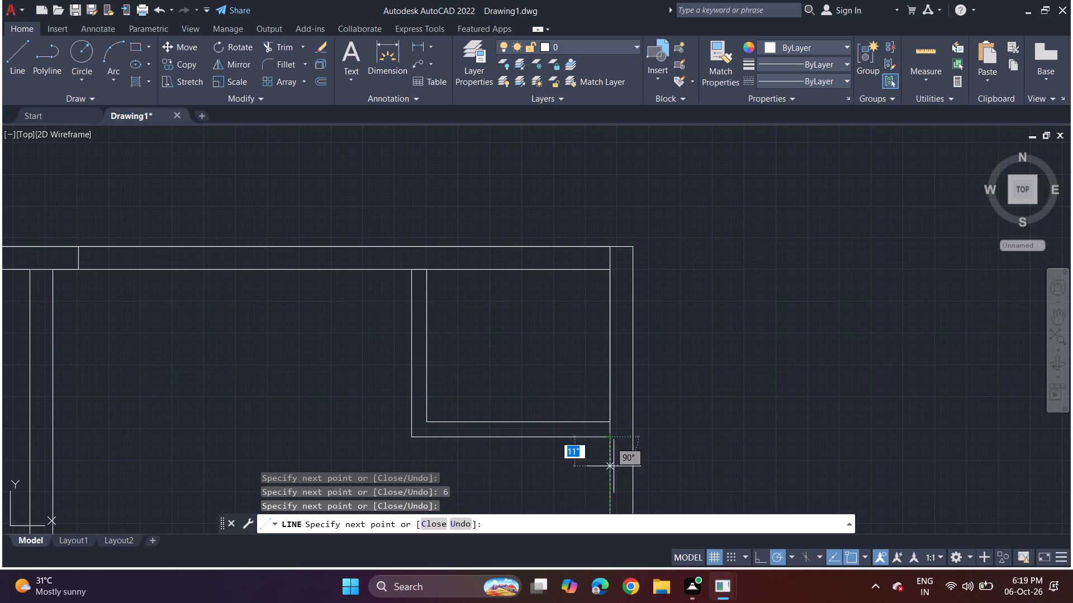
# Draw a 4' deep by 6' wide room directly below the first one, with its left wall aligned to the wall above.
pyautogui.moveTo(616, 460); pyautogui.dragTo(599, 283, button='middle')
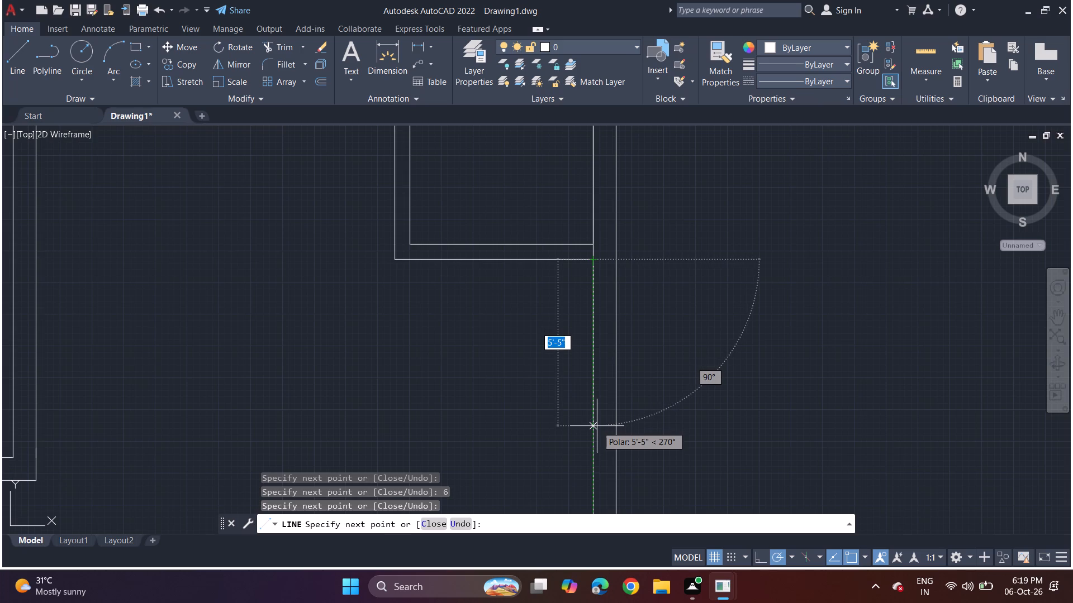
pyautogui.write("4'")
pyautogui.press('Return')
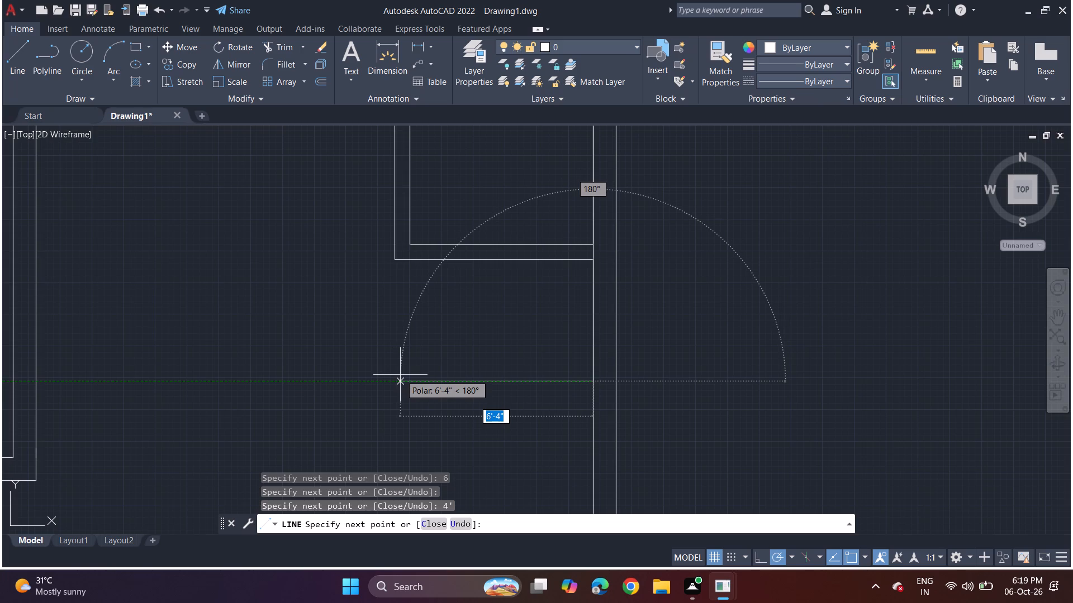
pyautogui.press('6')
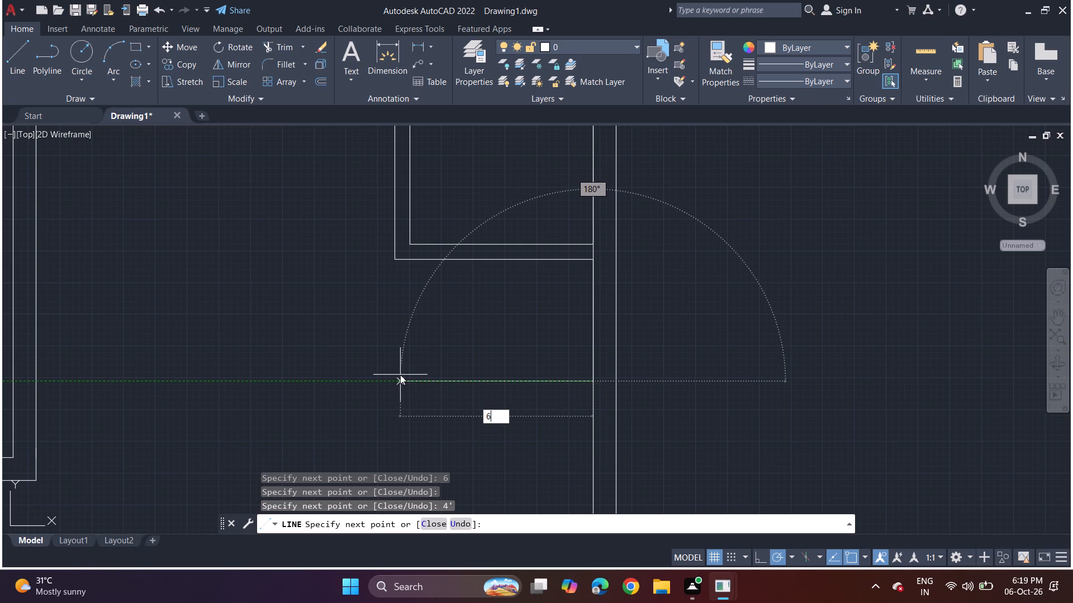
pyautogui.press("'")
pyautogui.press('Return')
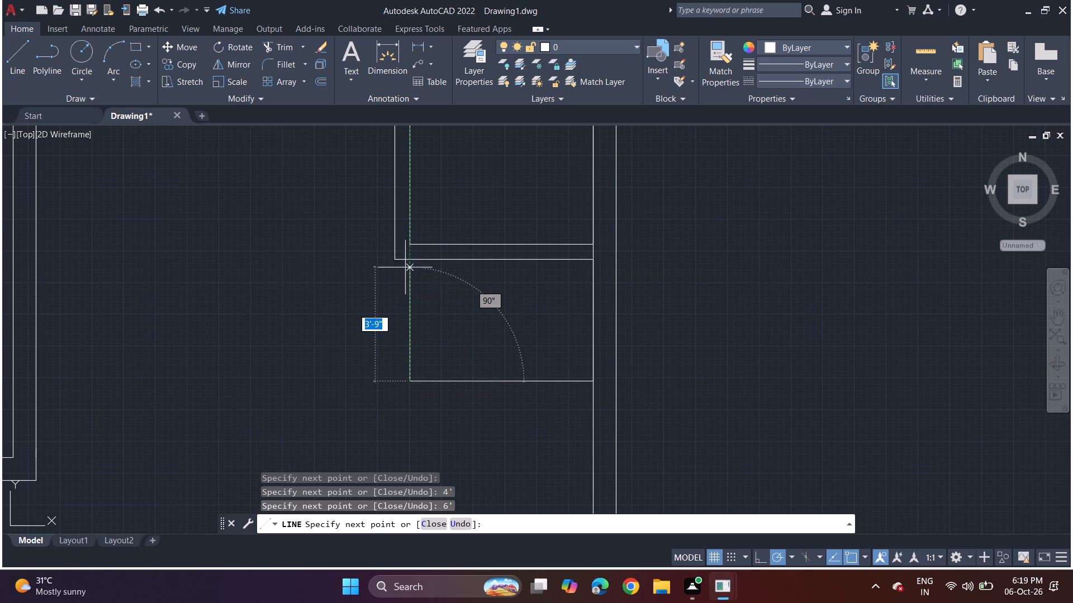
pyautogui.click(412, 258)
pyautogui.click(393, 257)
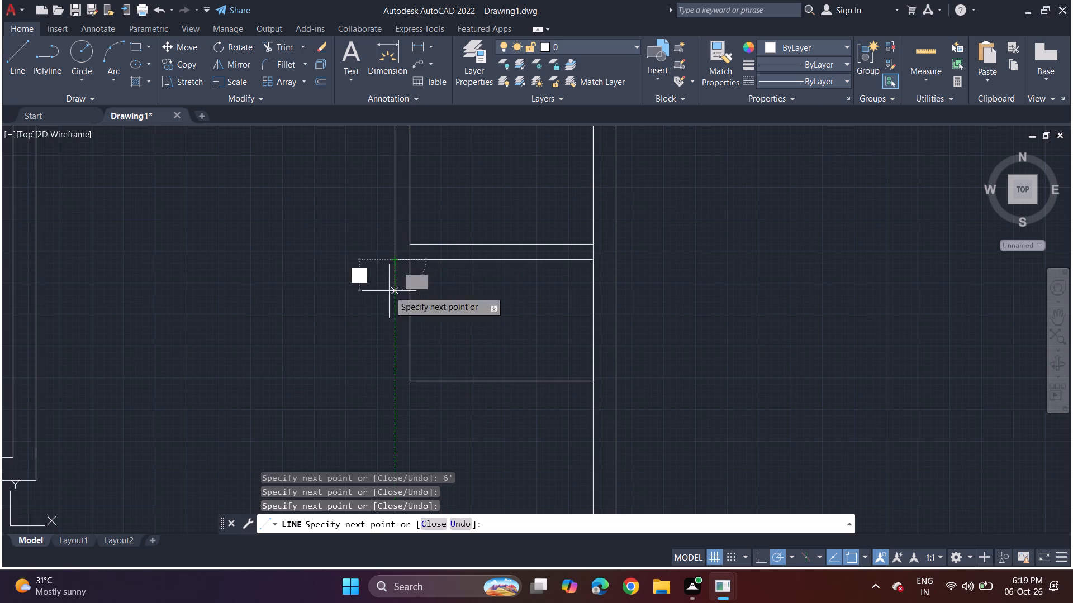
pyautogui.click(392, 378)
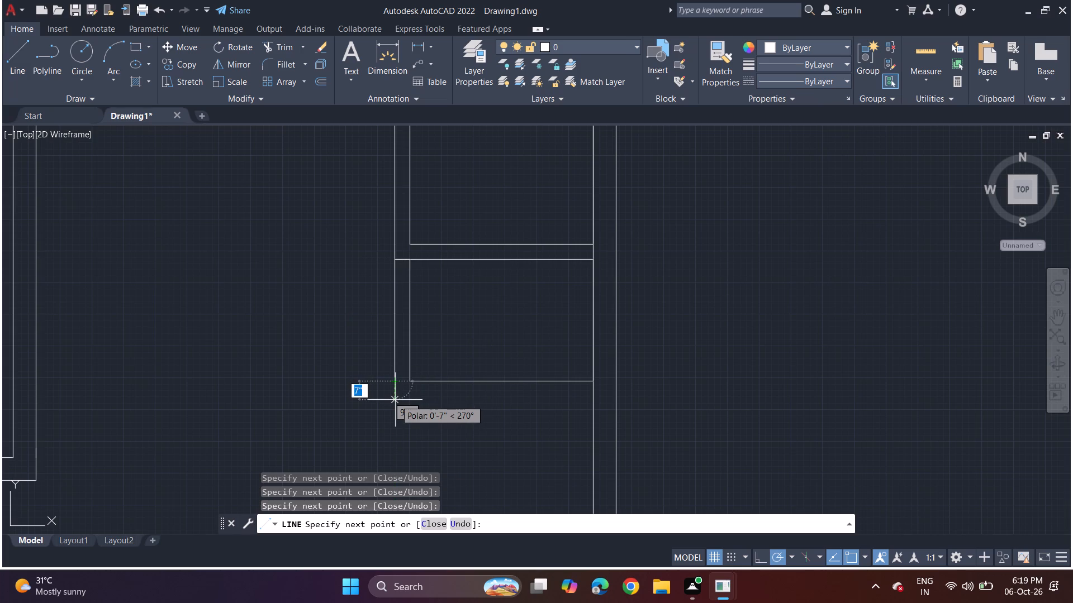
pyautogui.click(409, 377)
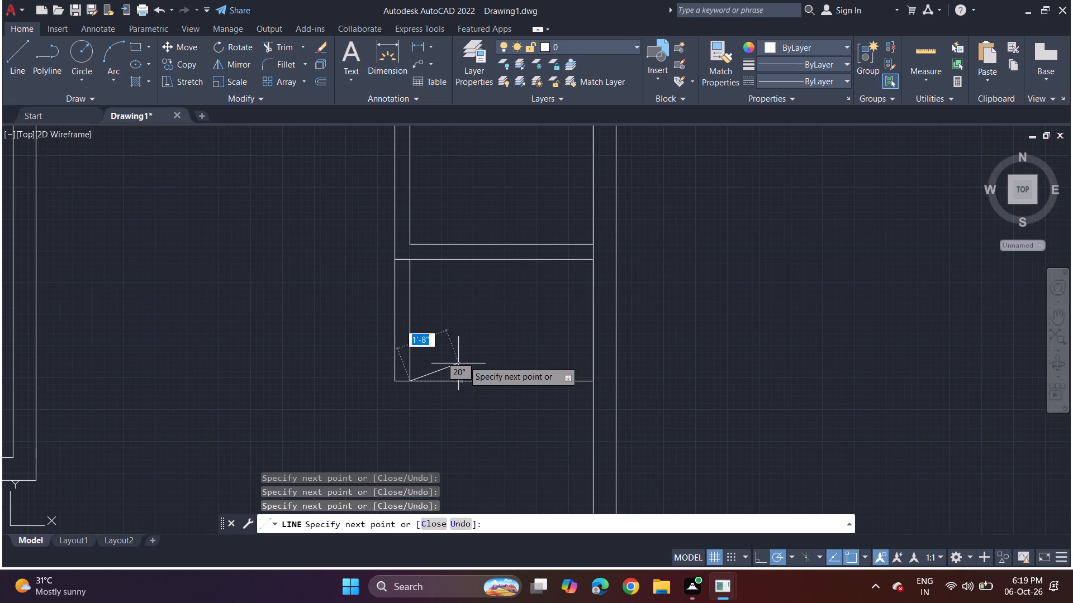
pyautogui.press('space')
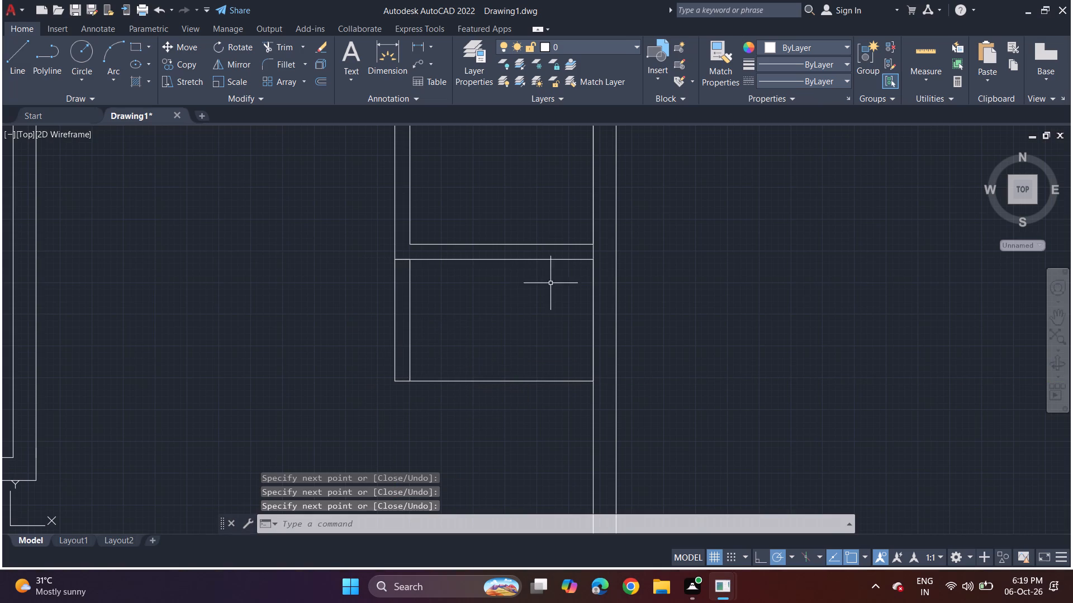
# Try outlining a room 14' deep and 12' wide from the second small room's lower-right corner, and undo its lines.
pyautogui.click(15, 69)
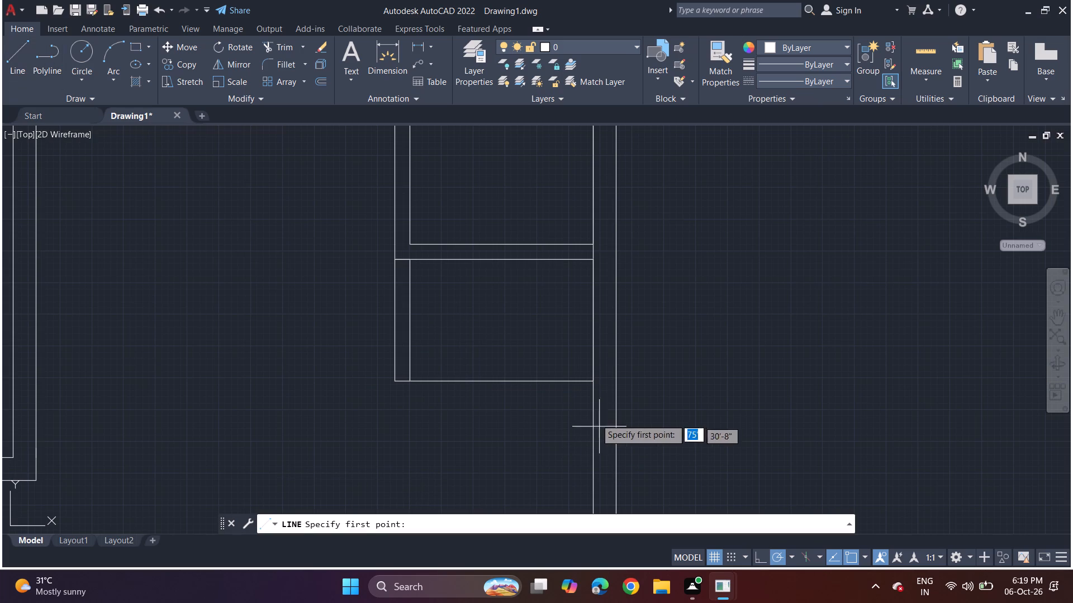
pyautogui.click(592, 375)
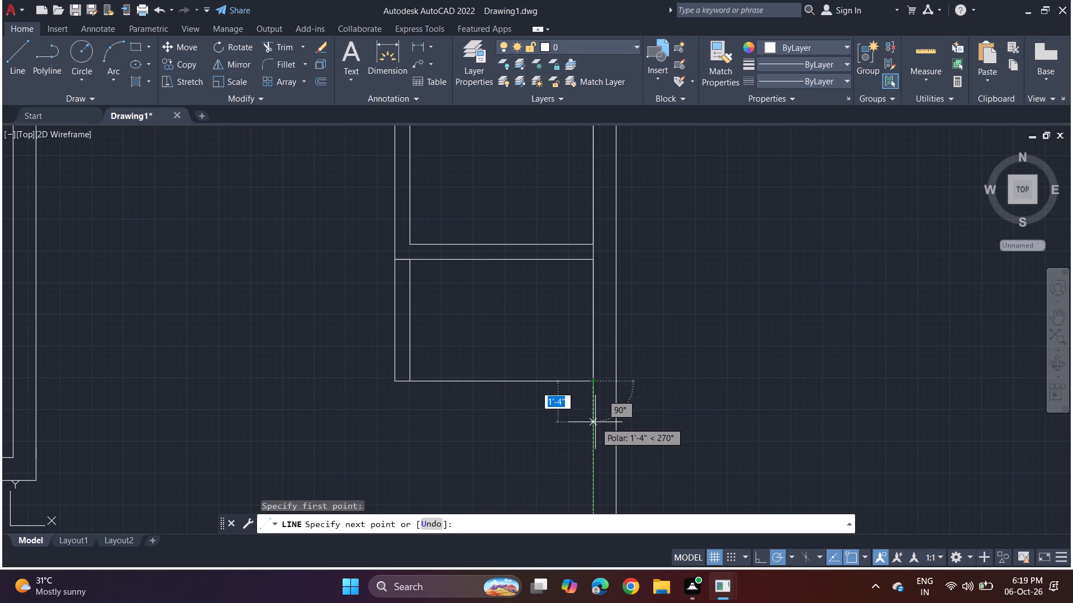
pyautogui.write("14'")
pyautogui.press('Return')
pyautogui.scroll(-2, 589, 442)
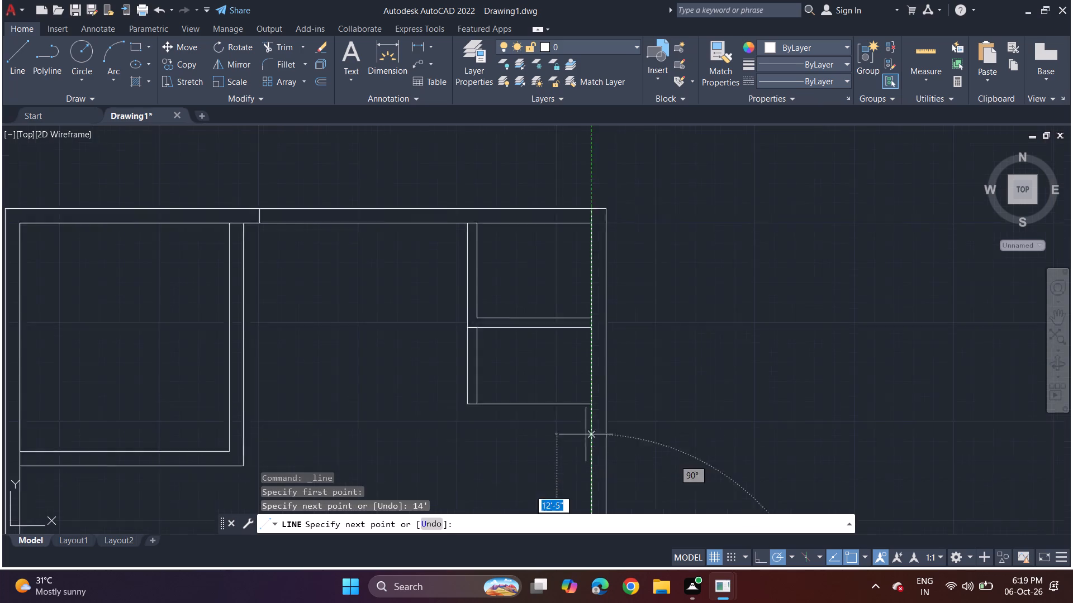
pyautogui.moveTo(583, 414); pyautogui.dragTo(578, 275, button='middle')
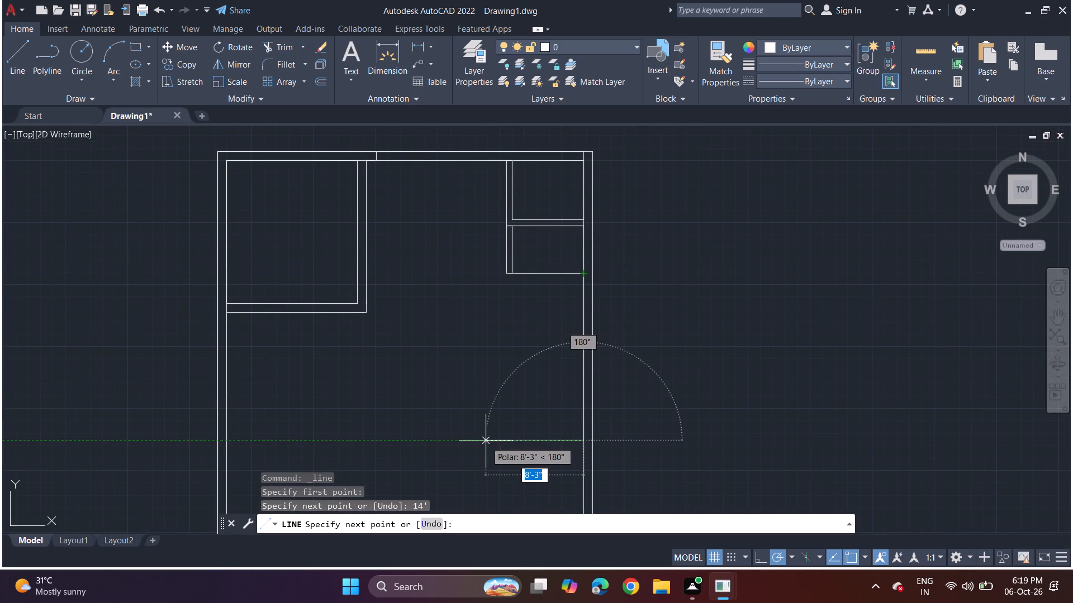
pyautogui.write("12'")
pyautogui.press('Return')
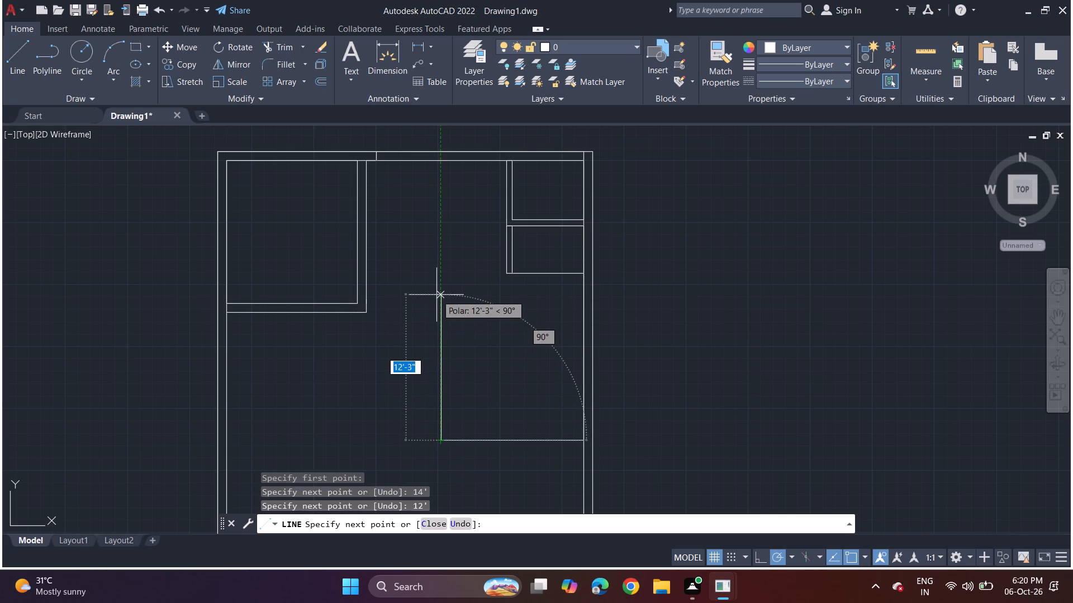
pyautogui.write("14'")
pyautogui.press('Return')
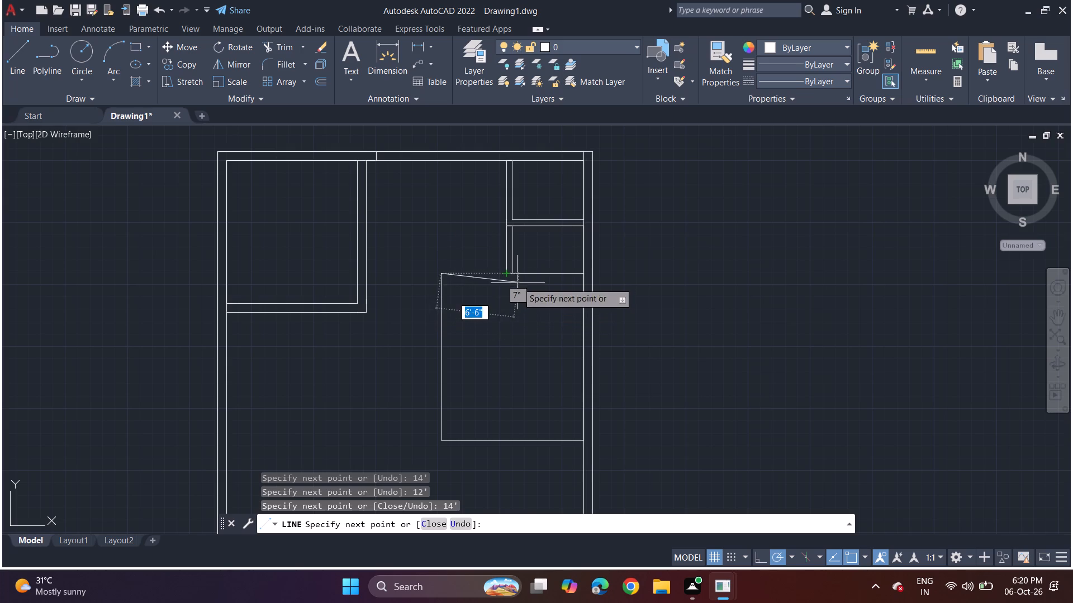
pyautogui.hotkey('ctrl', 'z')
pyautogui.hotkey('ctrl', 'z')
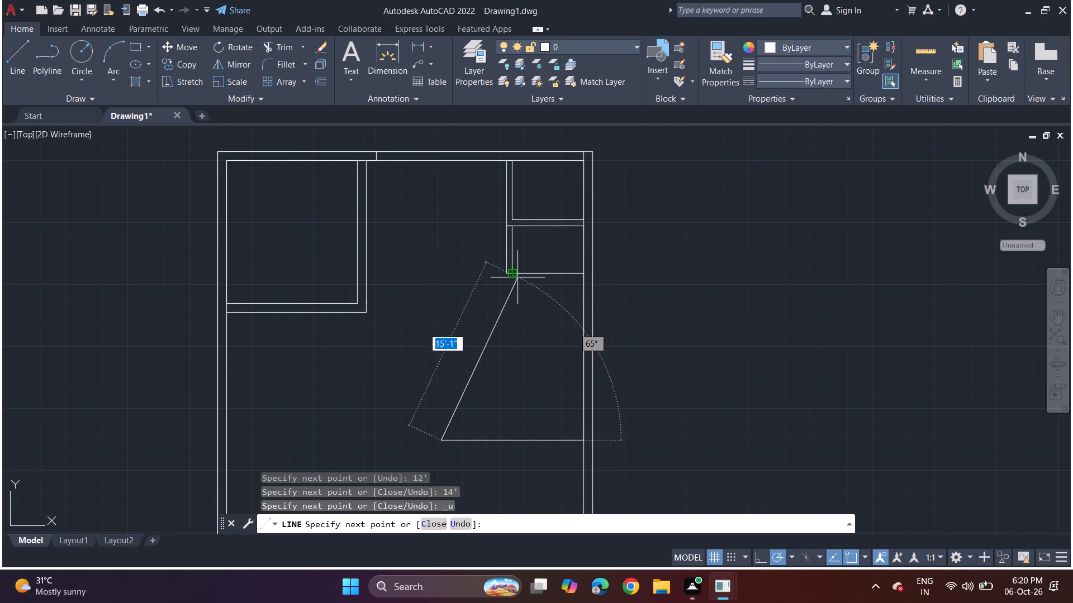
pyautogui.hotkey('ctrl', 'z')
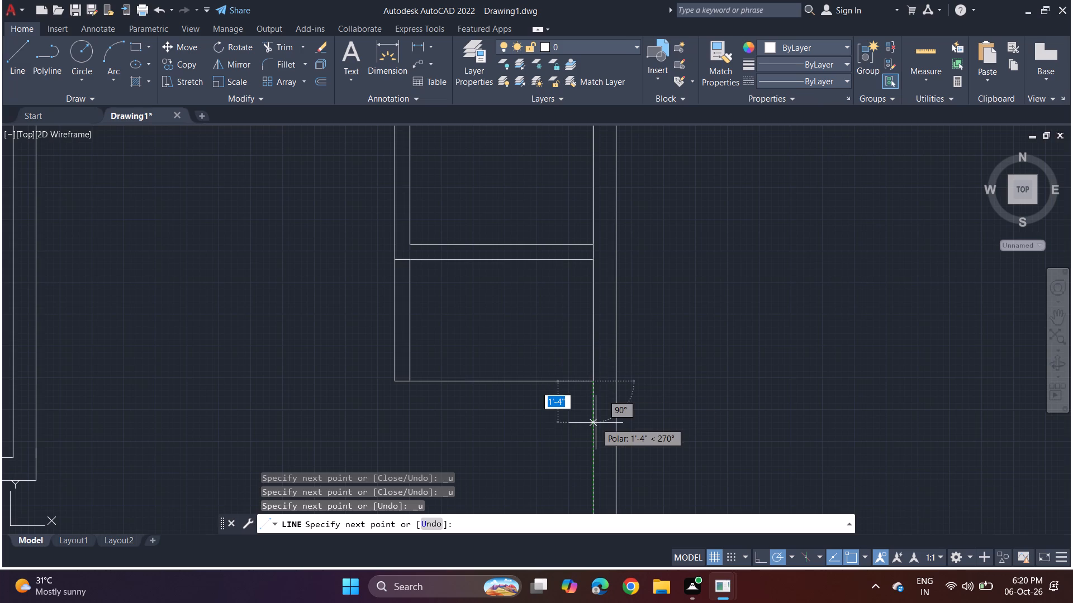
# Draw a 9" thick wall extending 12' left from the right outer wall, directly below the second small room.
pyautogui.press('9')
pyautogui.press('Return')
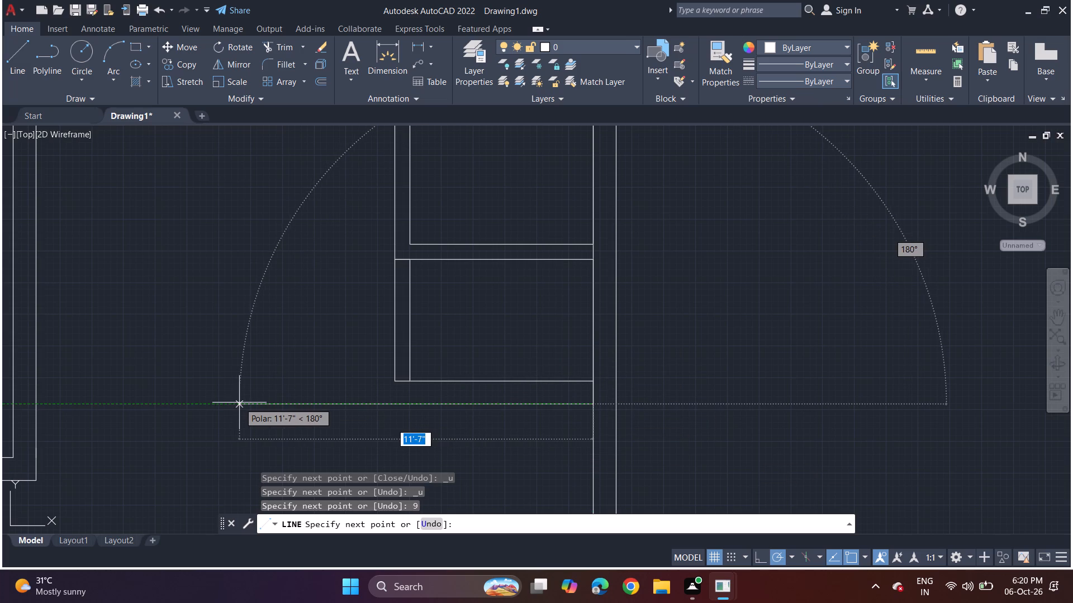
pyautogui.write('12')
pyautogui.press("'")
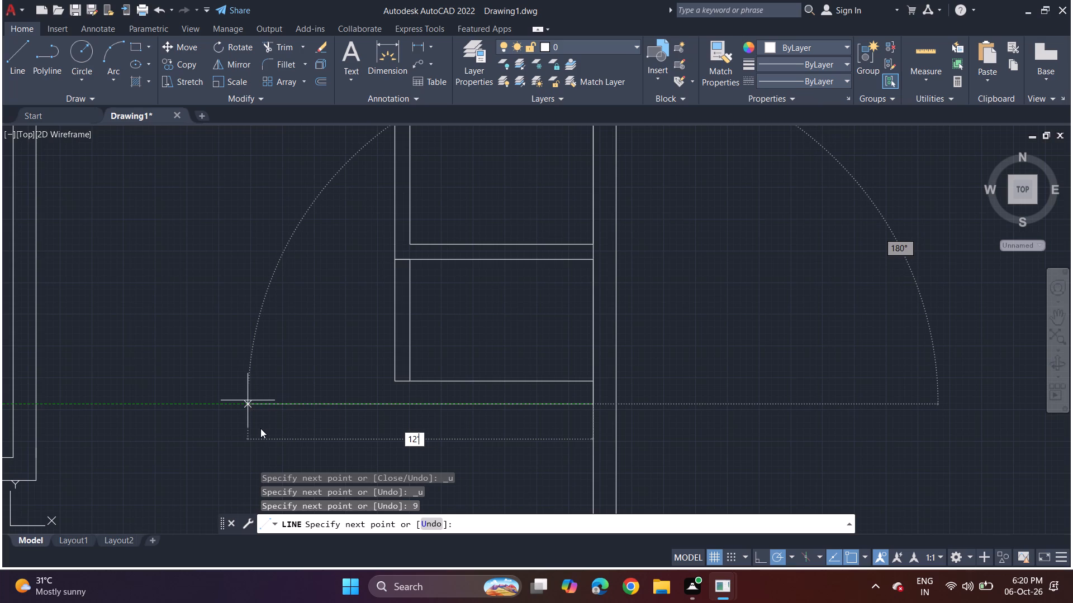
pyautogui.press('Return')
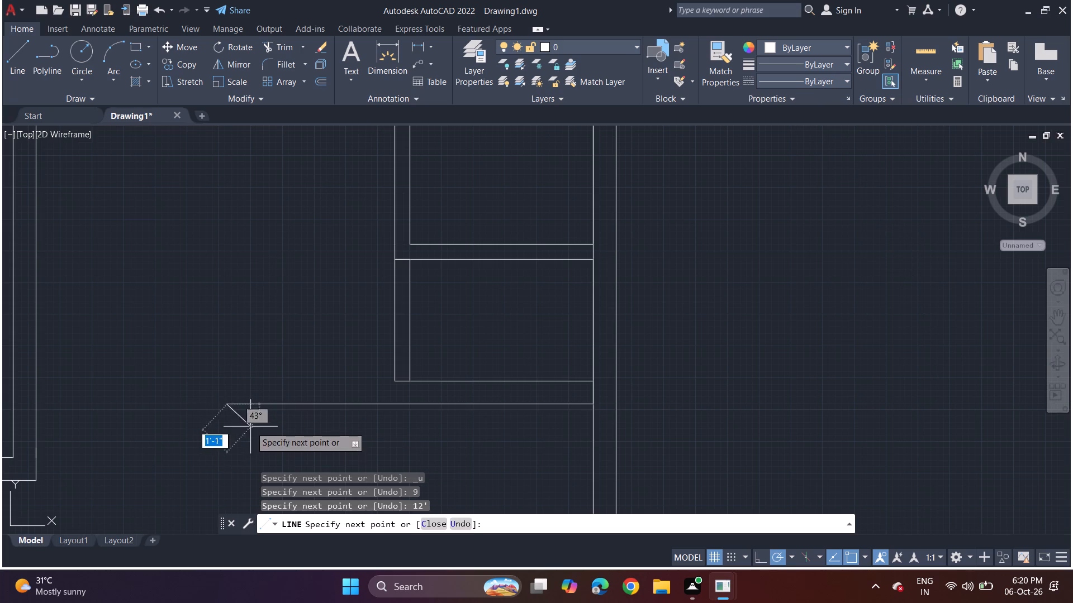
pyautogui.moveTo(250, 424); pyautogui.dragTo(267, 224, button='middle')
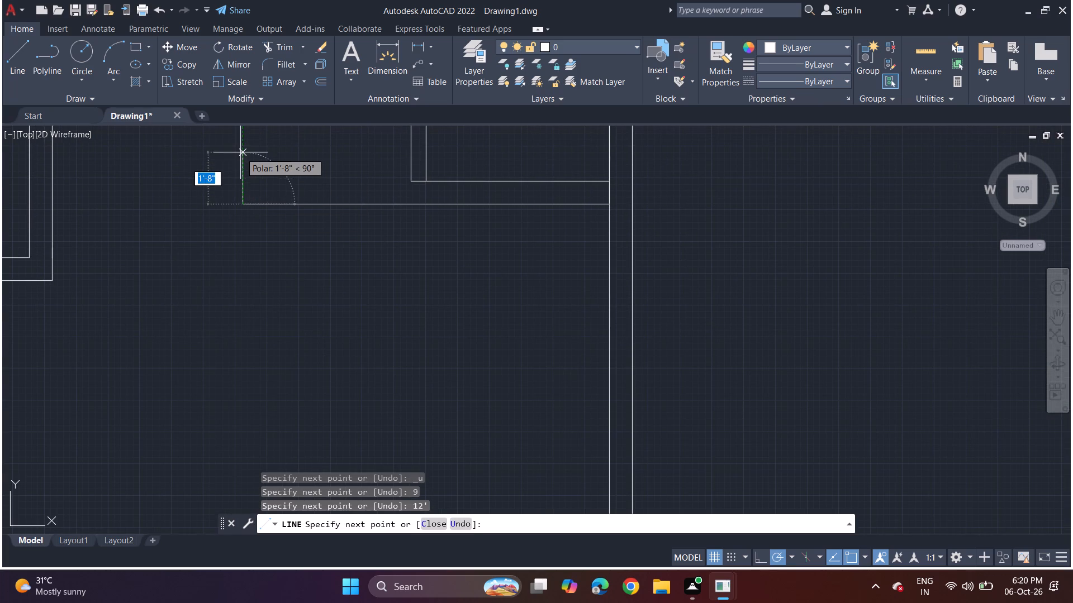
pyautogui.press('9')
pyautogui.press('Return')
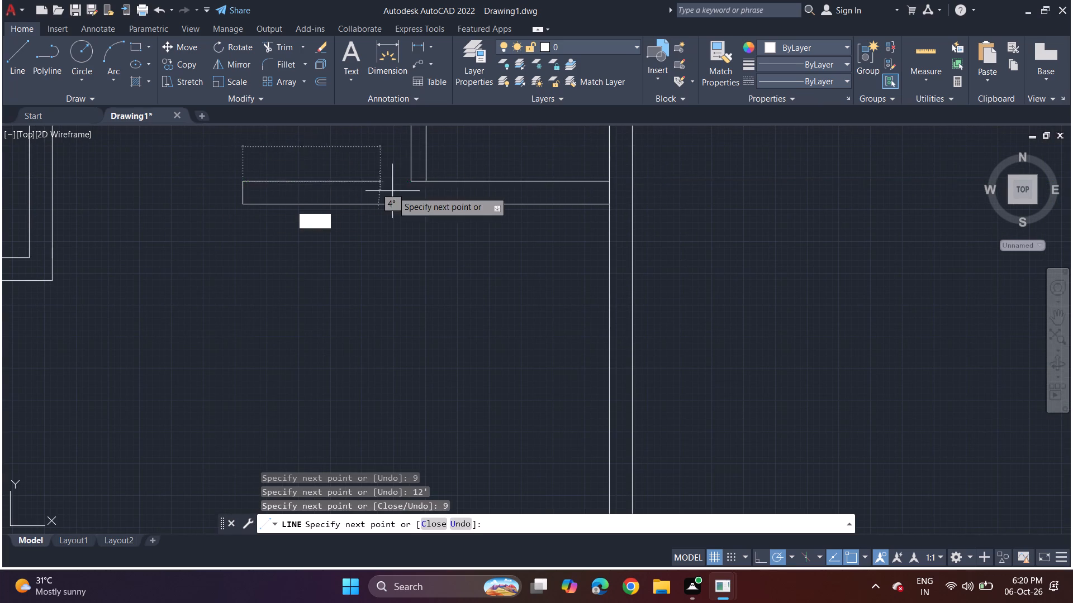
pyautogui.click(419, 181)
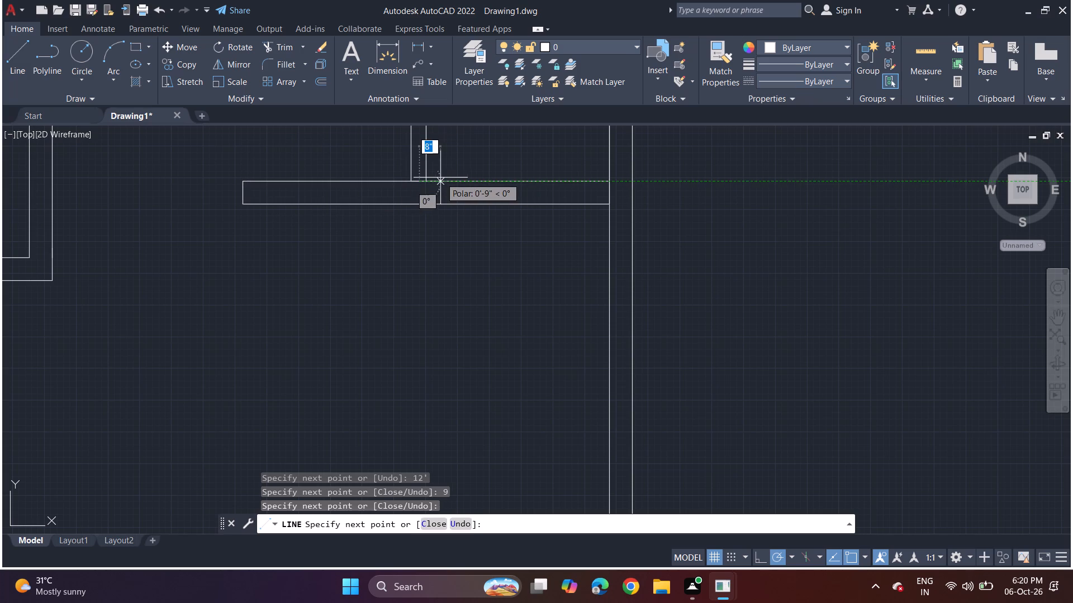
pyautogui.press('space')
# Draw a room's inner faces below the 9" wall: 14' down the right outer wall, 12' left, and up to the wall's left end.
pyautogui.click(17, 63)
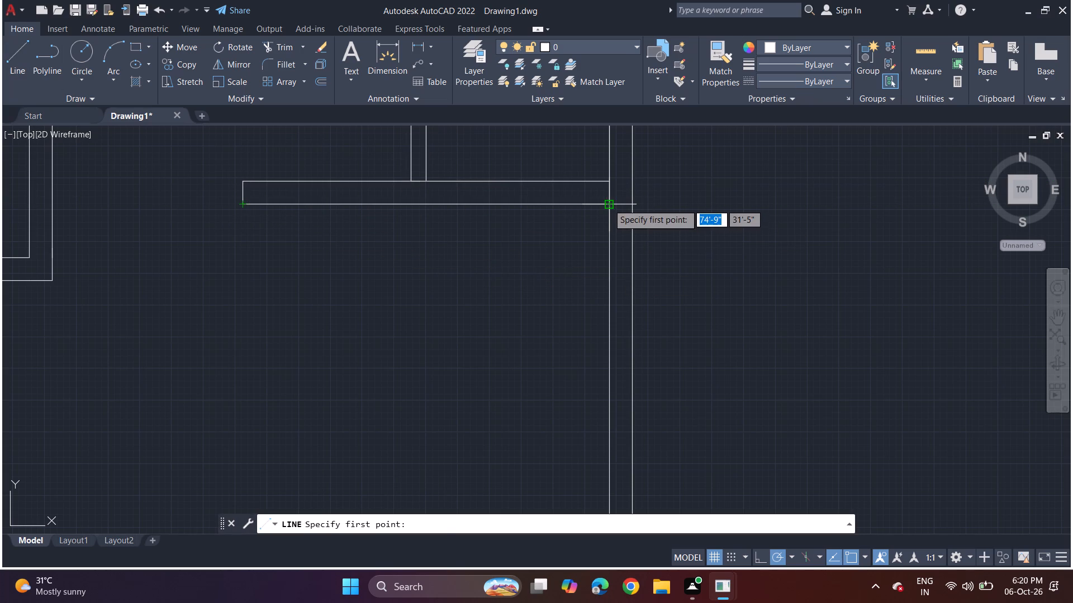
pyautogui.click(608, 204)
pyautogui.scroll(-3, 617, 425)
pyautogui.moveTo(609, 411); pyautogui.dragTo(575, 242, button='middle')
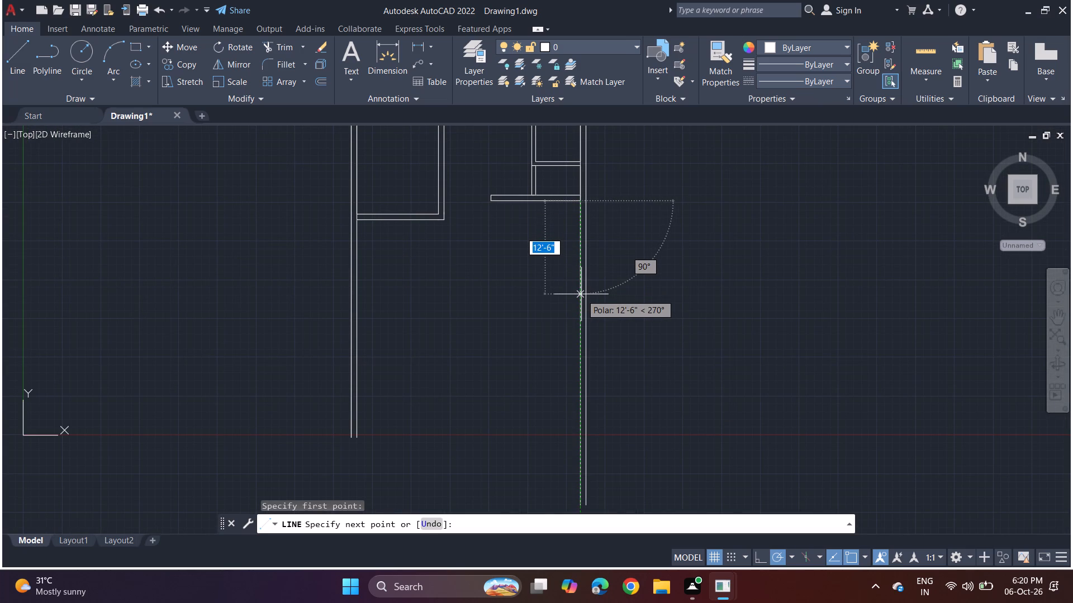
pyautogui.press('1')
pyautogui.press('4')
pyautogui.press("'")
pyautogui.press('Return')
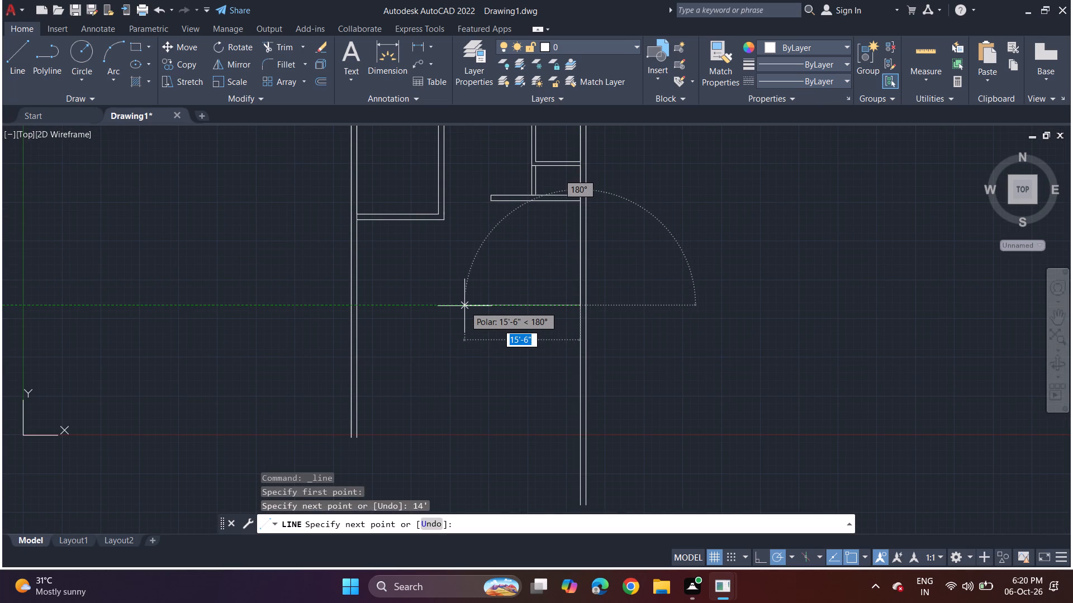
pyautogui.write("12'")
pyautogui.press('Return')
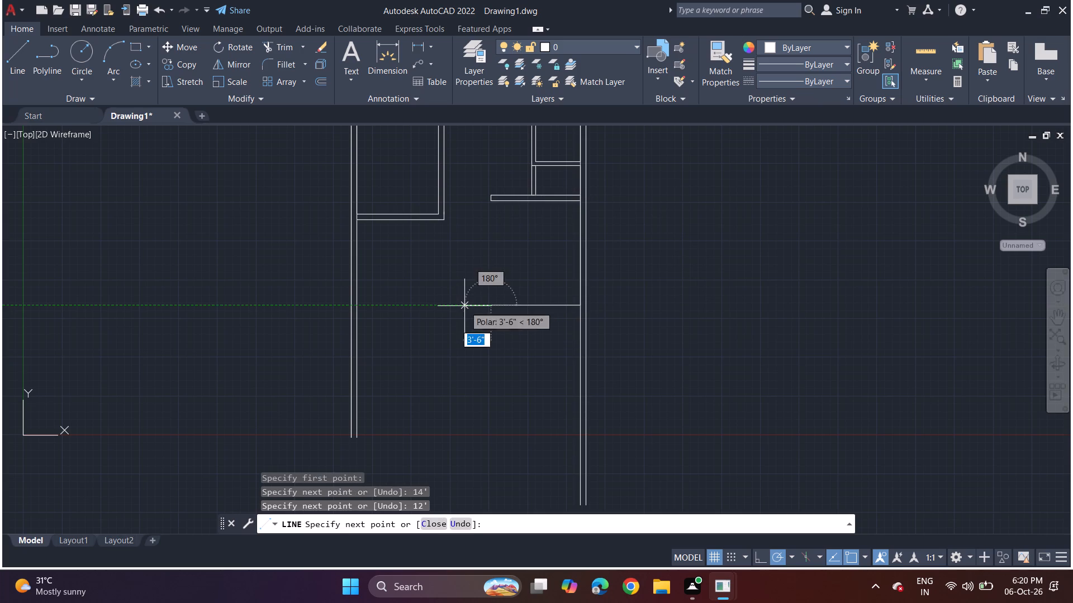
pyautogui.click(491, 189)
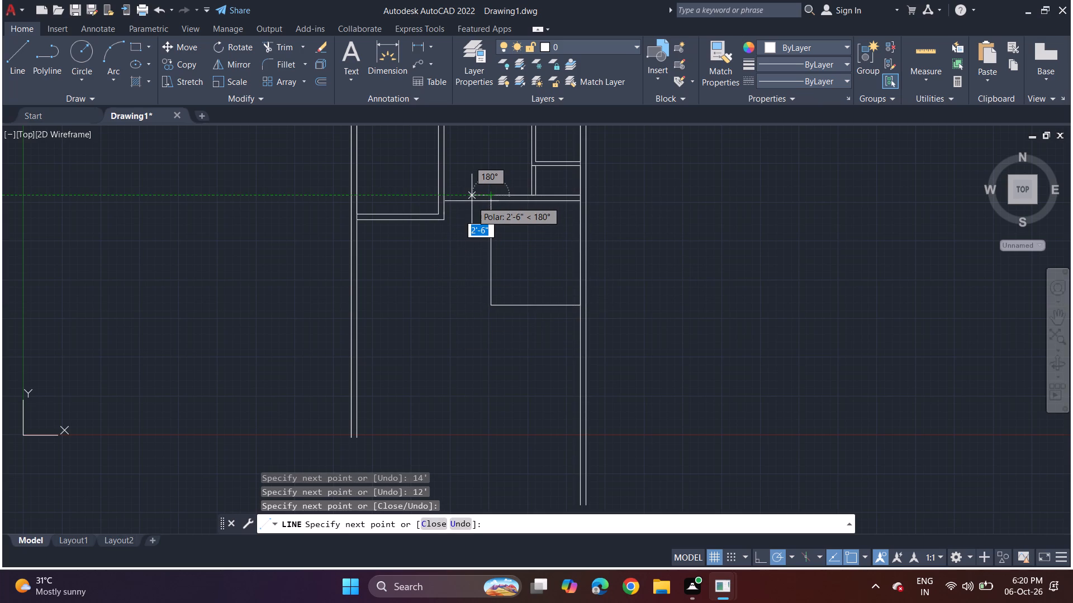
# Extend the top wall's upper face 9" to the left for the thickness of the room's left wall.
pyautogui.press('9')
pyautogui.press('Return')
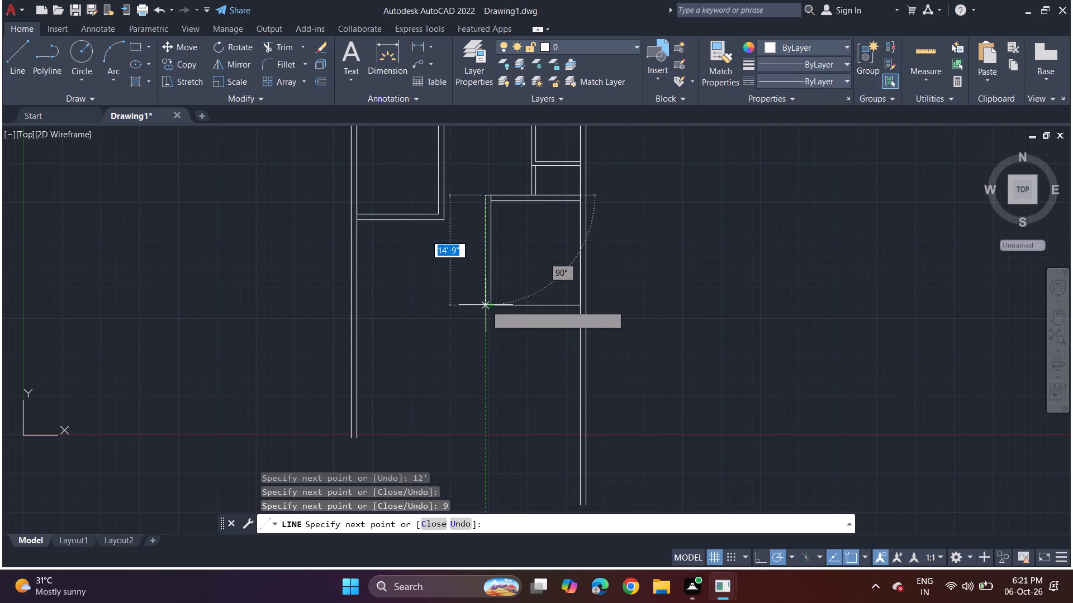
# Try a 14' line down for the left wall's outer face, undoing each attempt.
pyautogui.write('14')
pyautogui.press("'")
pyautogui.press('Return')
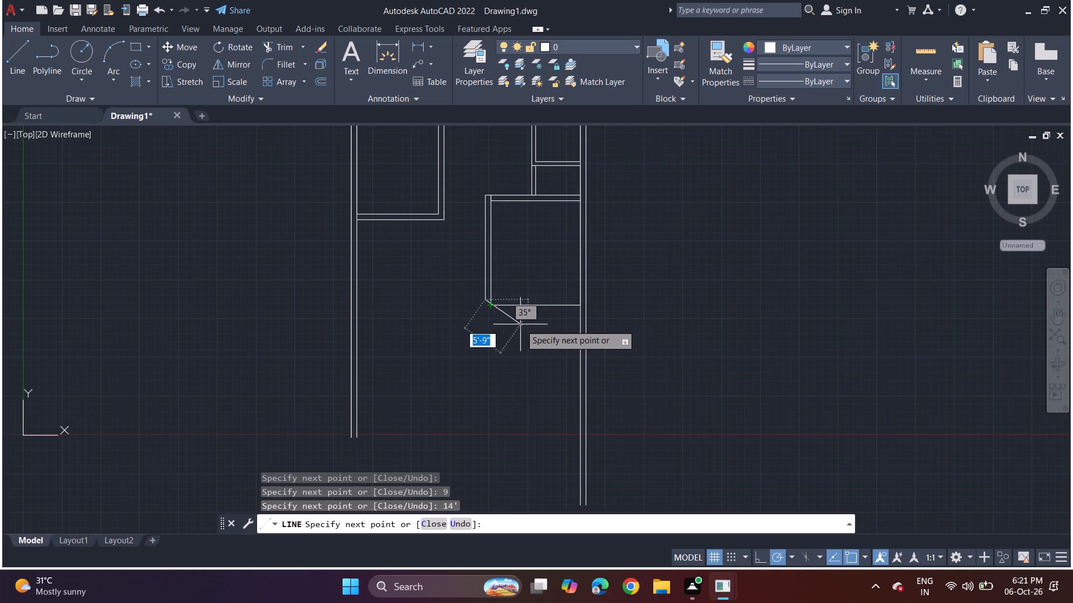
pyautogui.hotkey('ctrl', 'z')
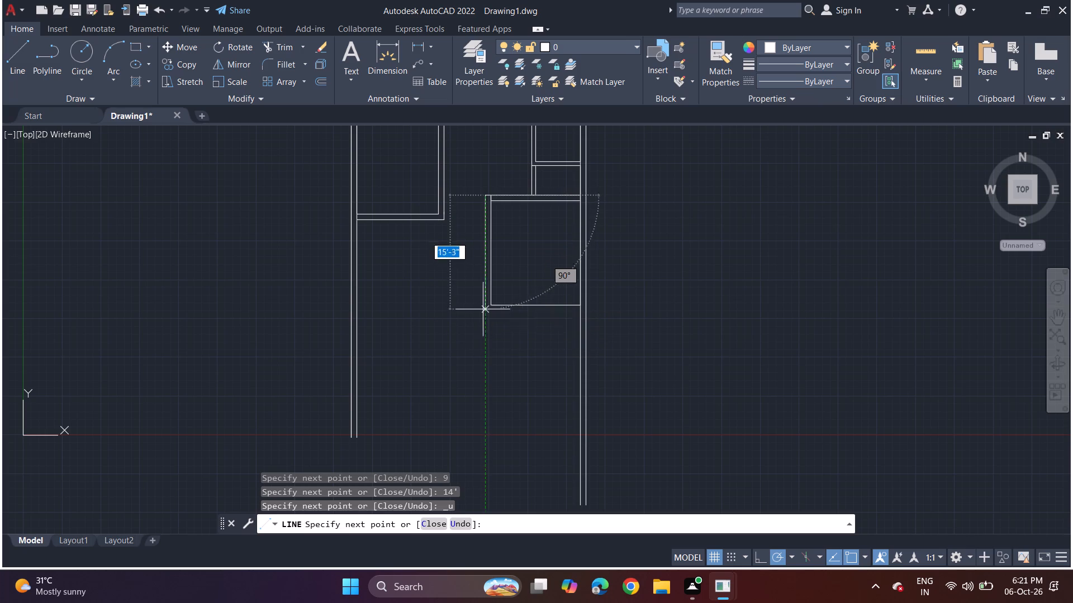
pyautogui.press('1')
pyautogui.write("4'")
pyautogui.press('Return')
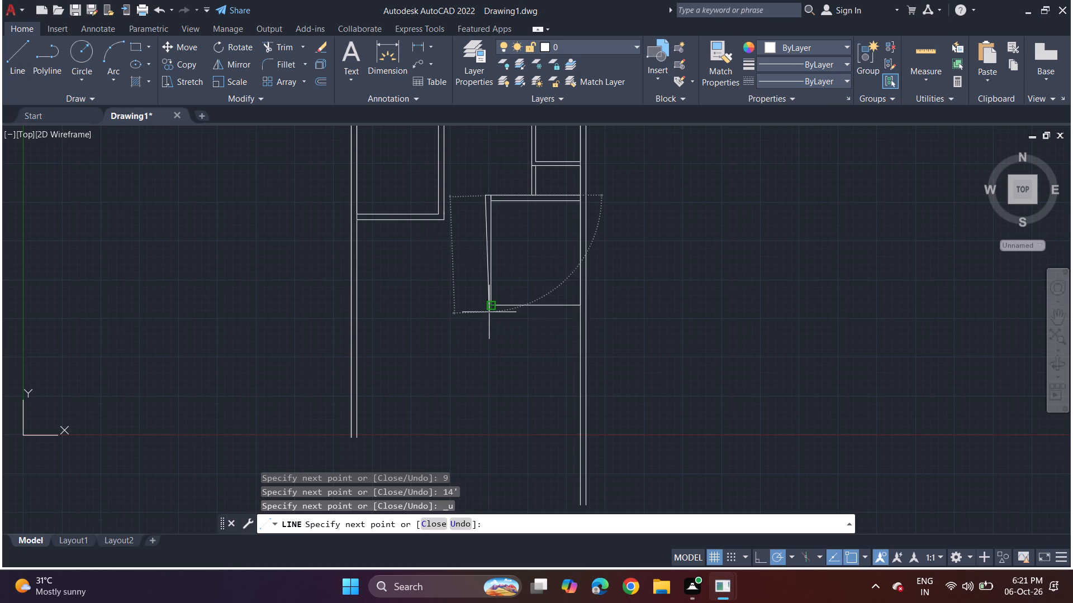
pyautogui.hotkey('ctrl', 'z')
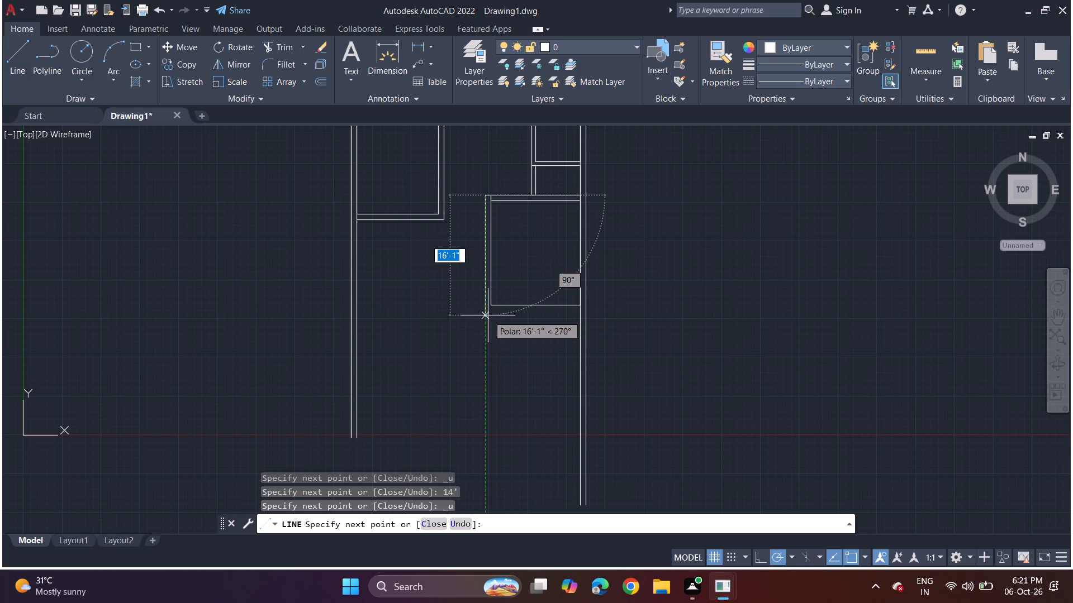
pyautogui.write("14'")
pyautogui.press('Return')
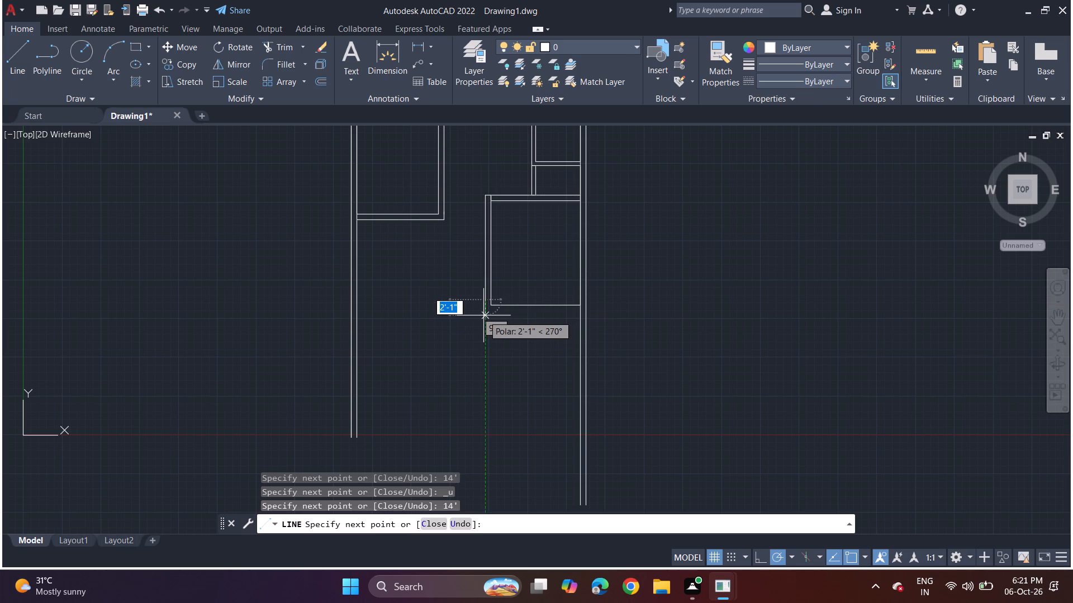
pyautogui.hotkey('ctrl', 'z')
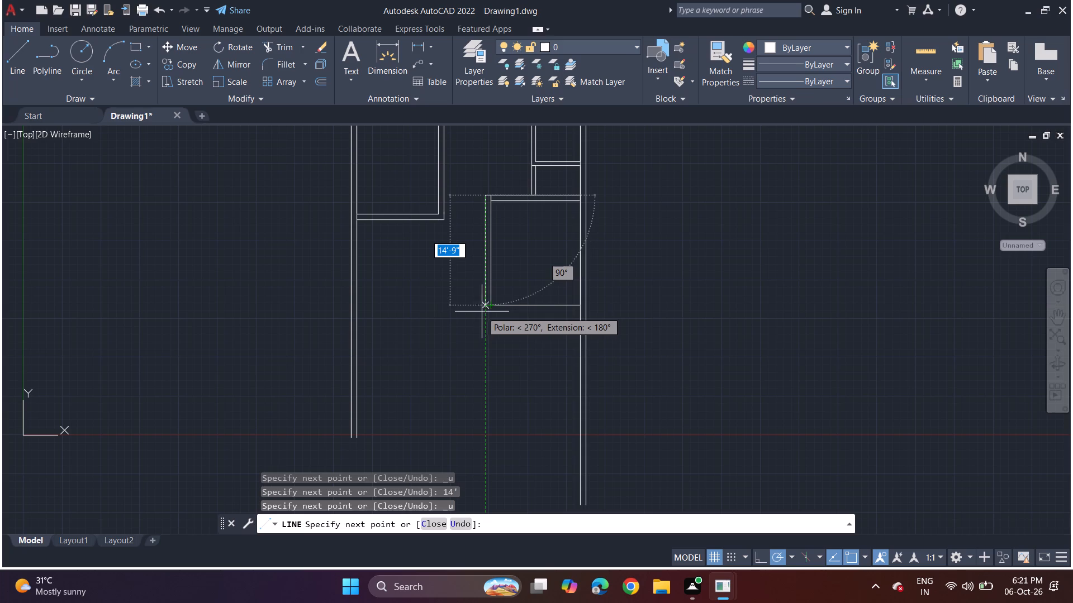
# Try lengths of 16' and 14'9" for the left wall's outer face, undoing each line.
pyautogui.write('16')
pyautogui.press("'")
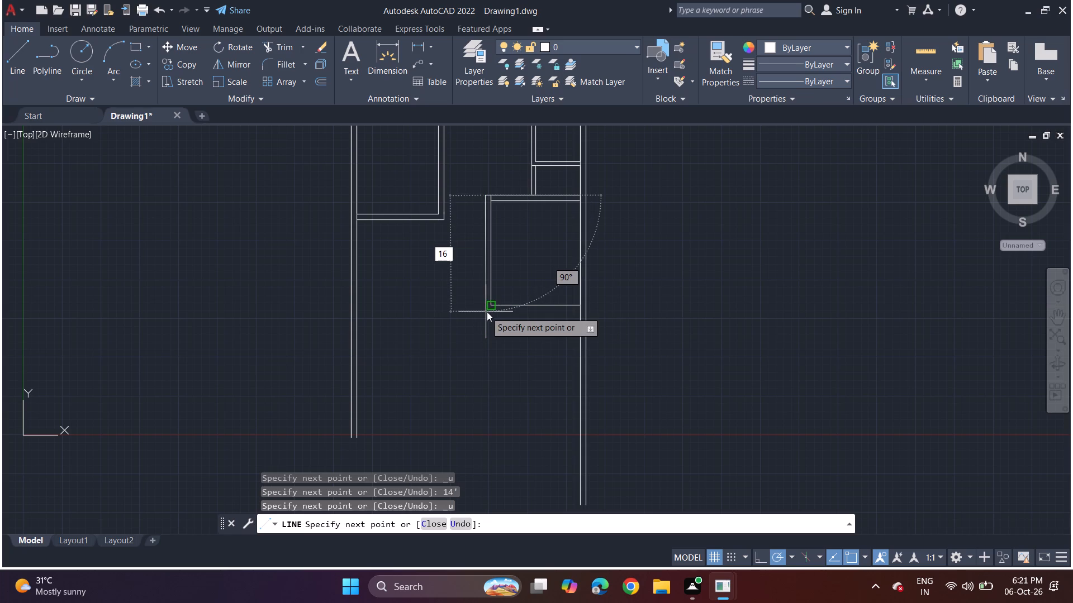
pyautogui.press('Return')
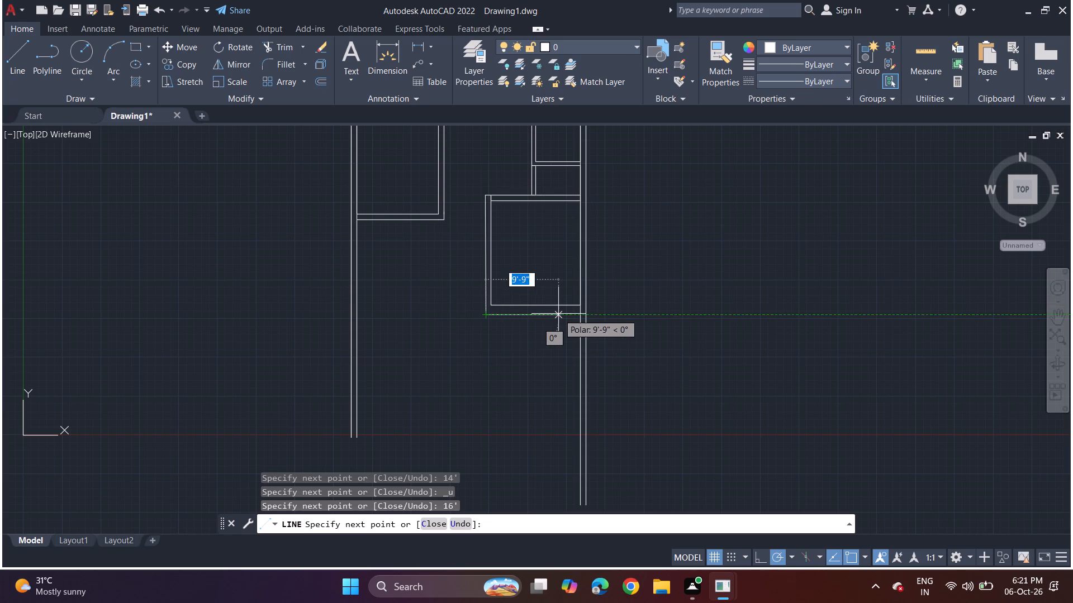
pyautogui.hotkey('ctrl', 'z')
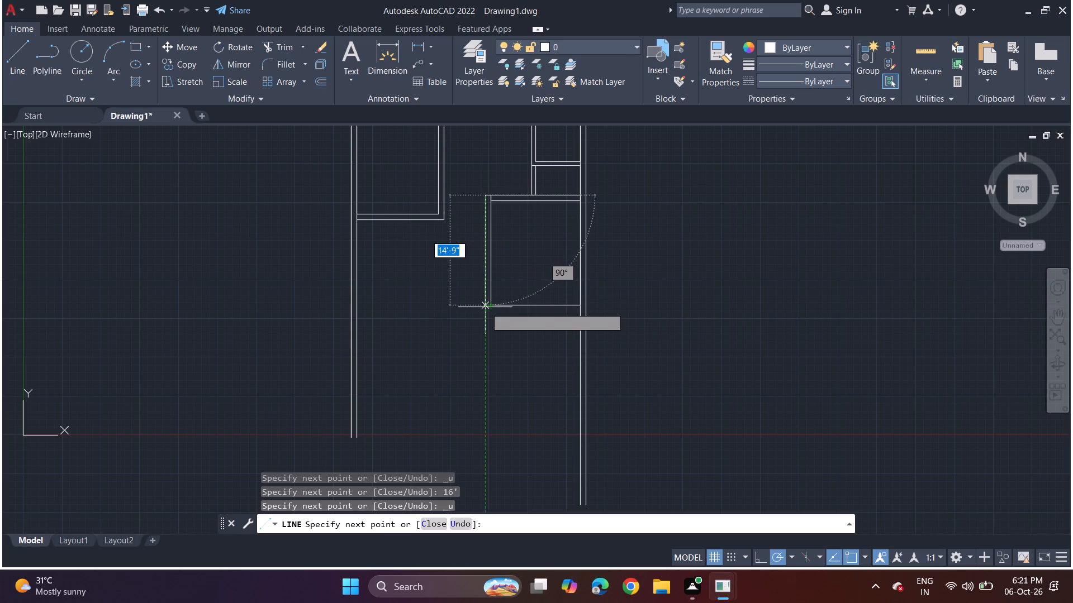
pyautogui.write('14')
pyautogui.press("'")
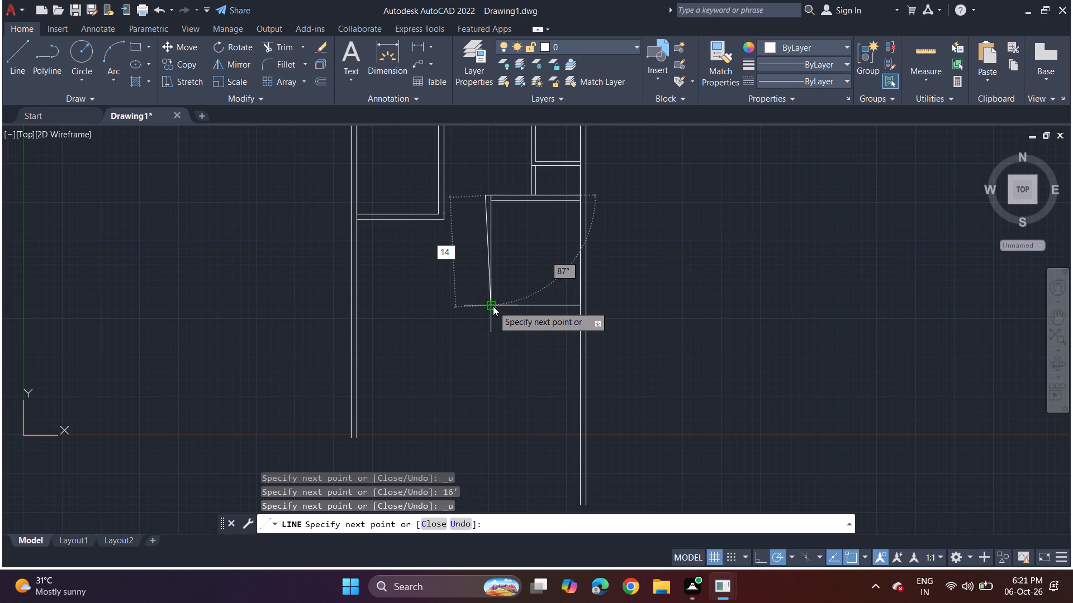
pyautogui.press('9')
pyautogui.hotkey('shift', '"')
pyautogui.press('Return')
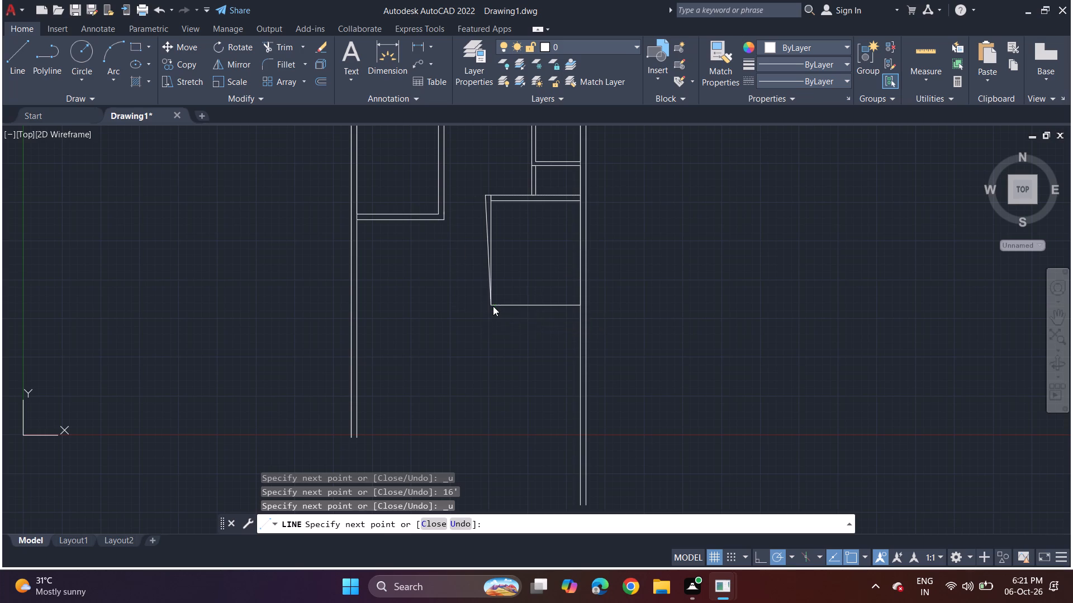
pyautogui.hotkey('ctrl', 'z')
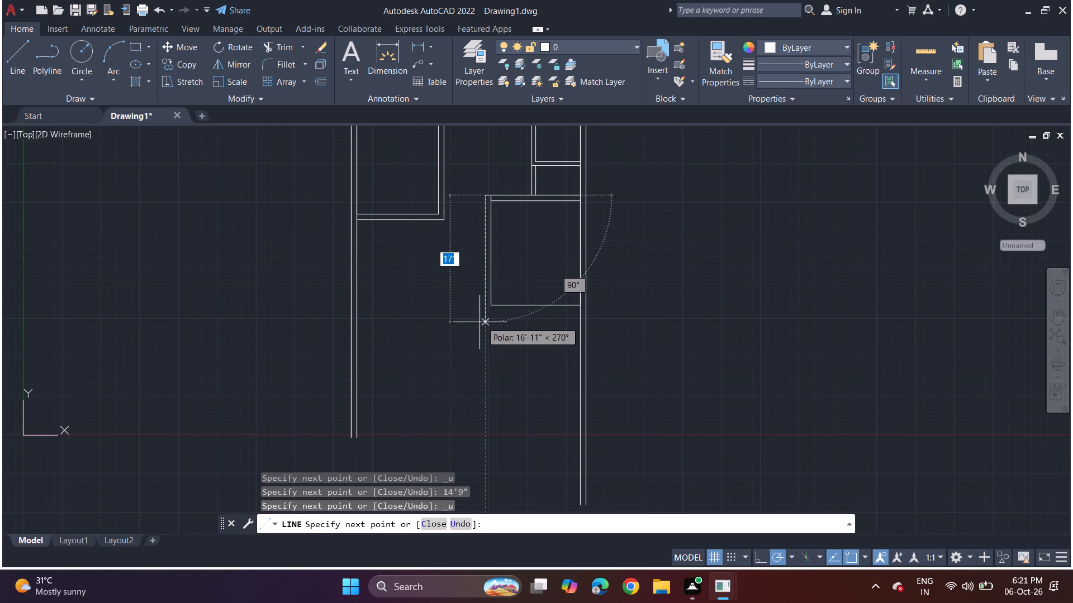
# Draw the left wall's outer face 14'9" straight down, and join its lower end to the room's inner corner.
pyautogui.press('1')
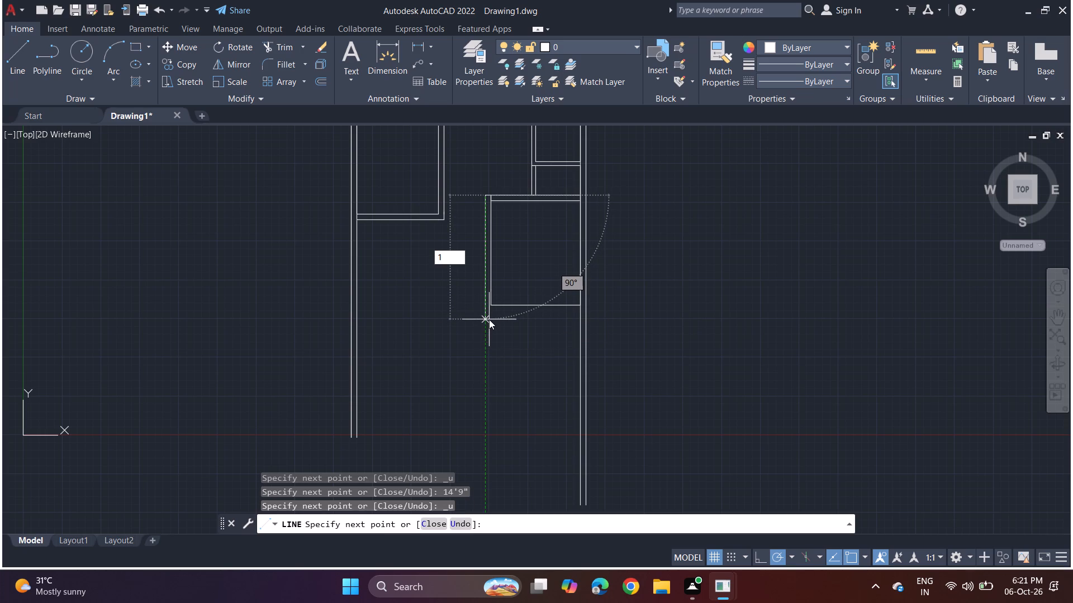
pyautogui.press('4')
pyautogui.write("'9")
pyautogui.hotkey('shift', '"')
pyautogui.press('Return')
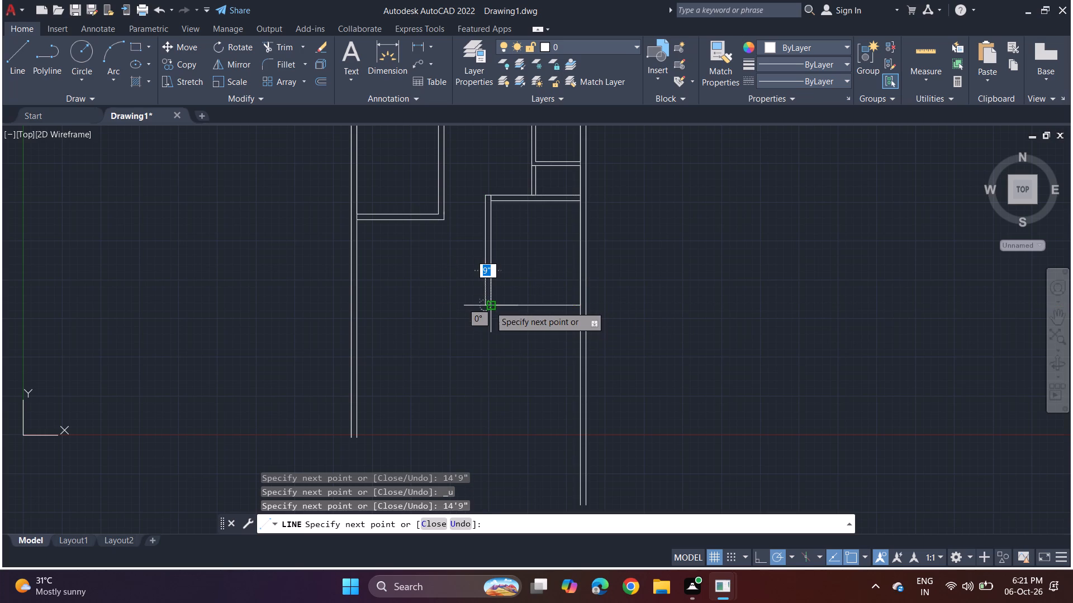
pyautogui.click(490, 304)
pyautogui.click(481, 305)
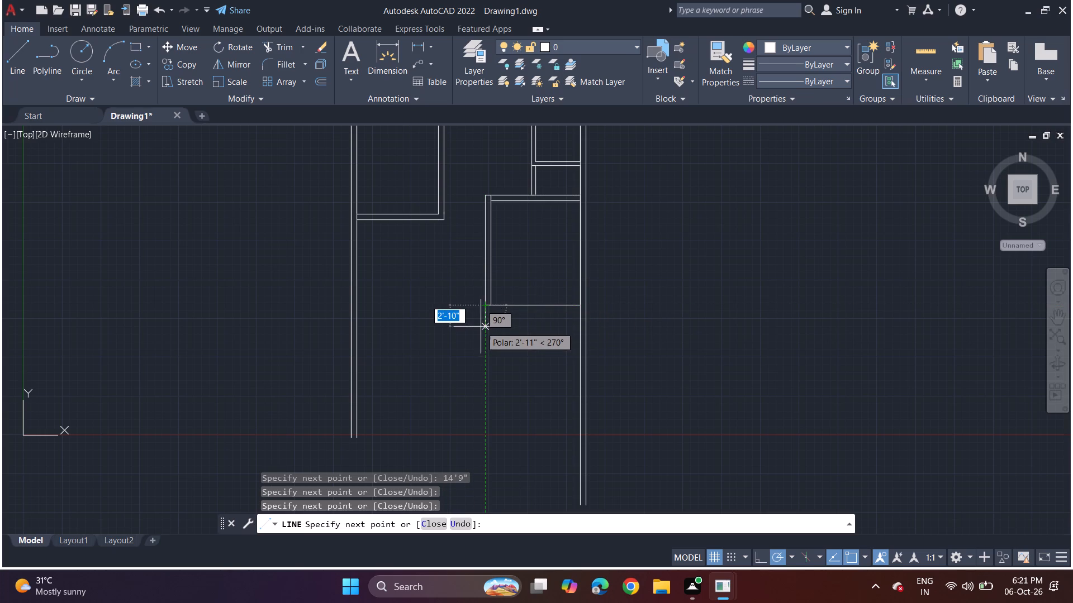
# Draw the bottom wall's outer face, 9" below the inner one, across to the outer face of the right outer wall.
pyautogui.press('9')
pyautogui.press('Return')
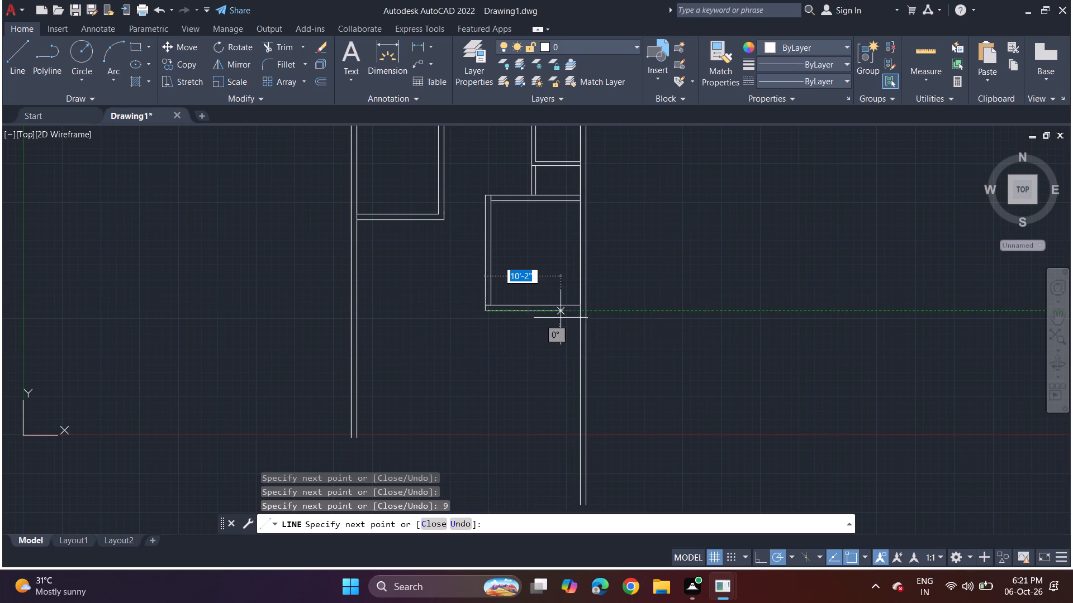
pyautogui.click(585, 311)
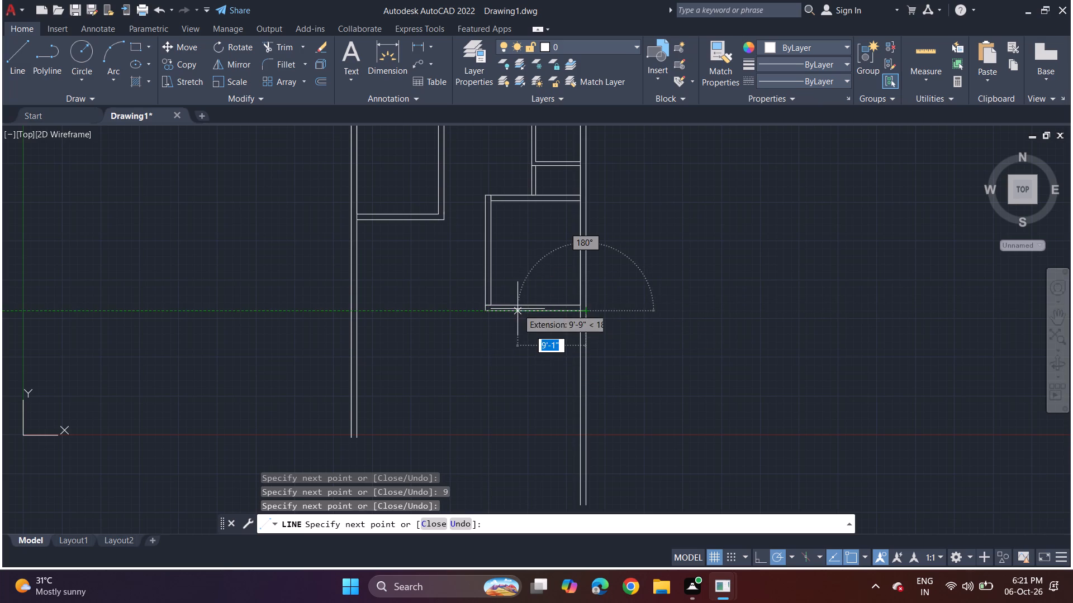
pyautogui.press('space')
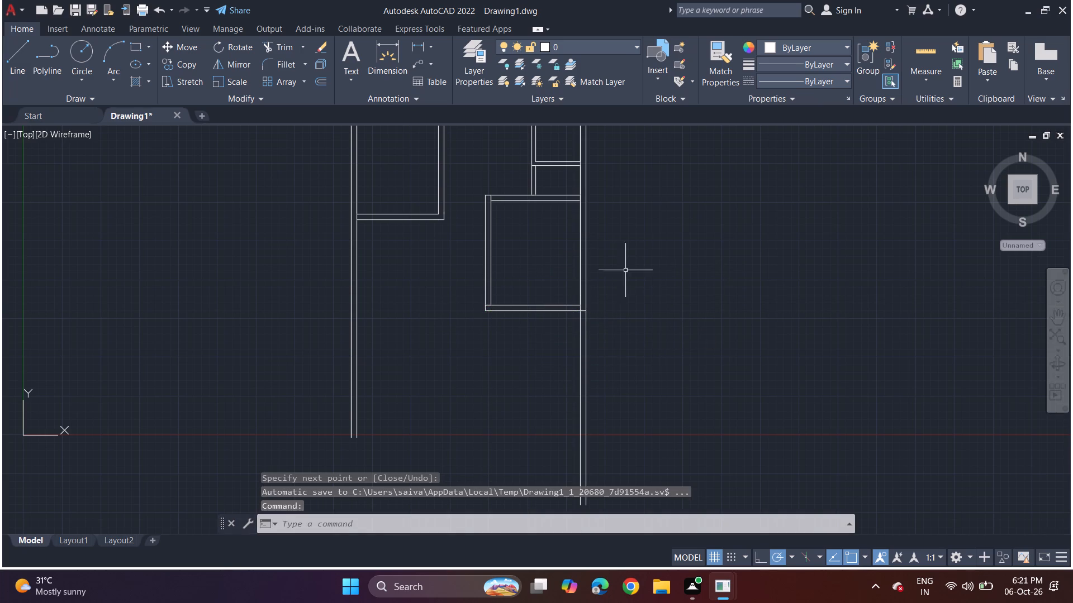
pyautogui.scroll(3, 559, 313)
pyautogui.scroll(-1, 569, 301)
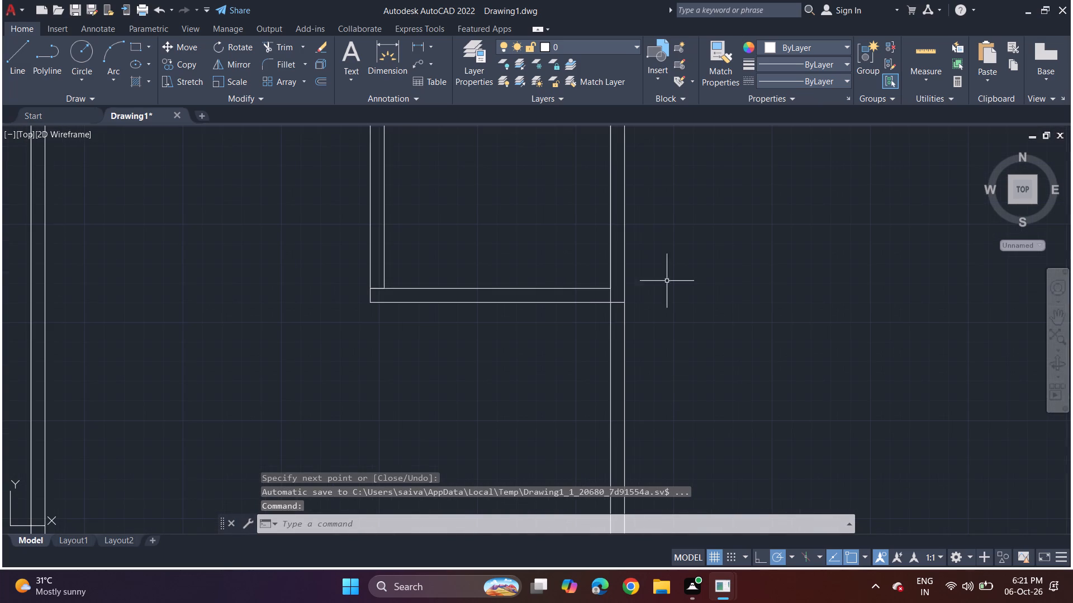
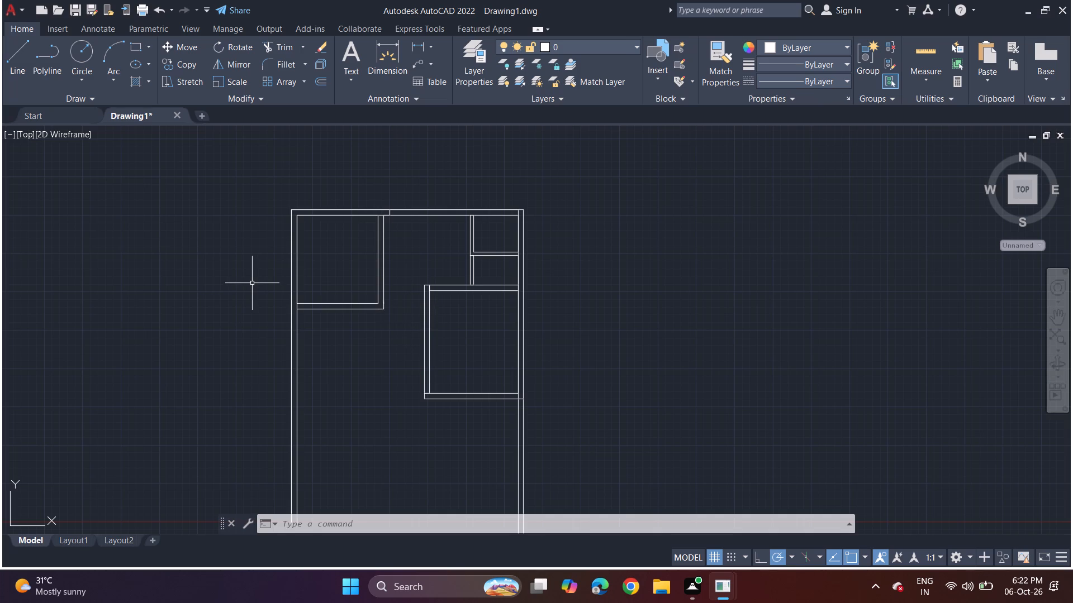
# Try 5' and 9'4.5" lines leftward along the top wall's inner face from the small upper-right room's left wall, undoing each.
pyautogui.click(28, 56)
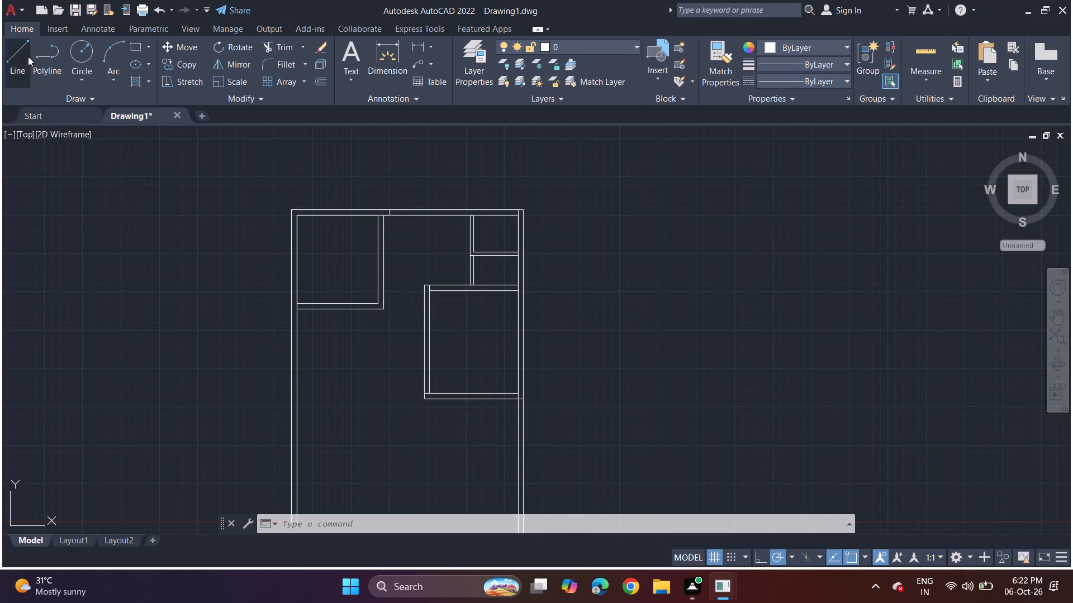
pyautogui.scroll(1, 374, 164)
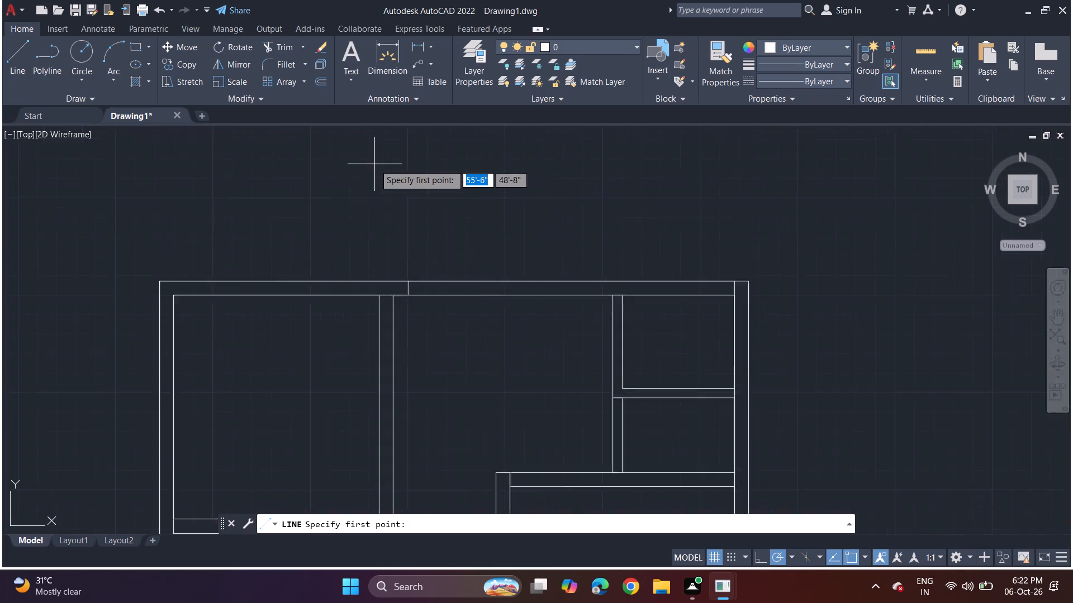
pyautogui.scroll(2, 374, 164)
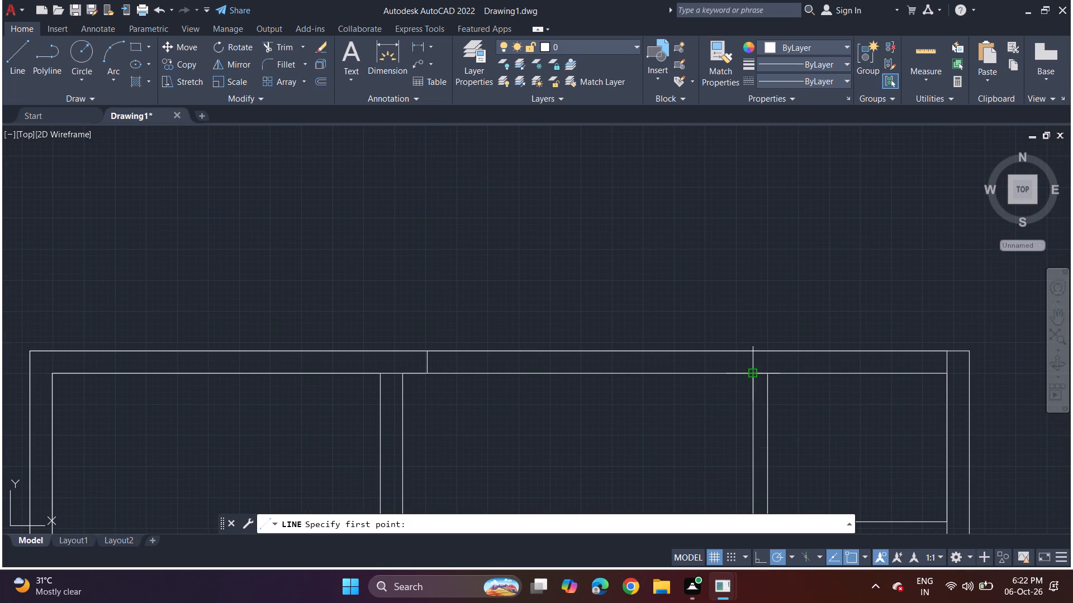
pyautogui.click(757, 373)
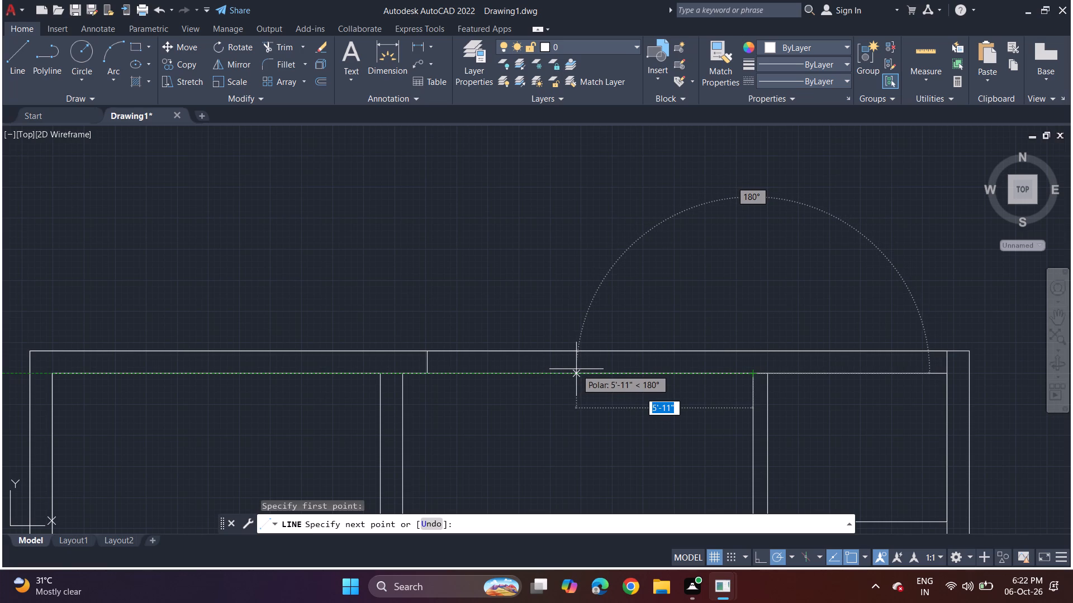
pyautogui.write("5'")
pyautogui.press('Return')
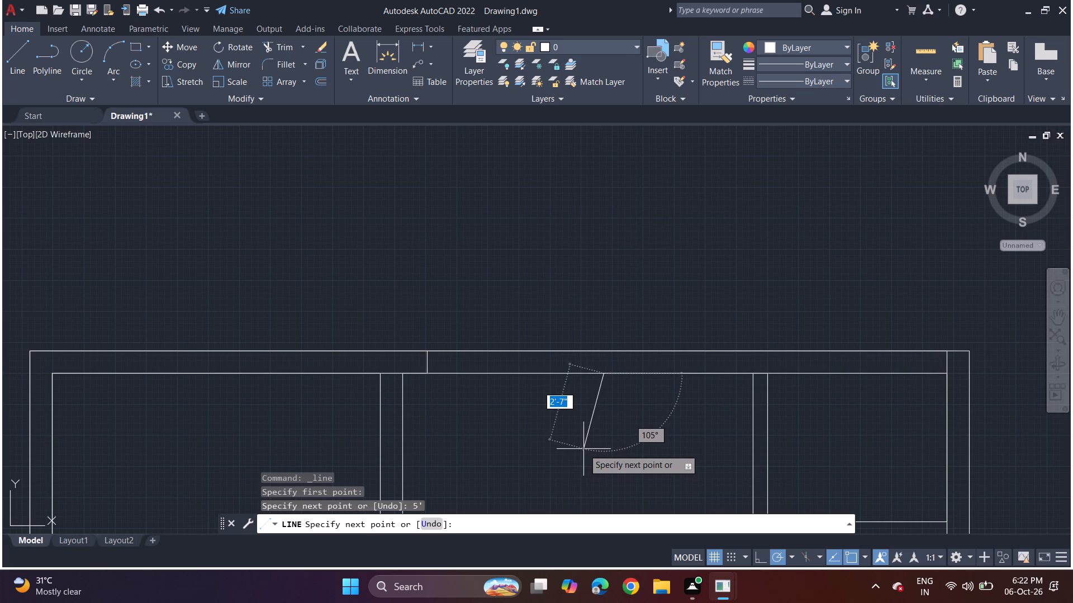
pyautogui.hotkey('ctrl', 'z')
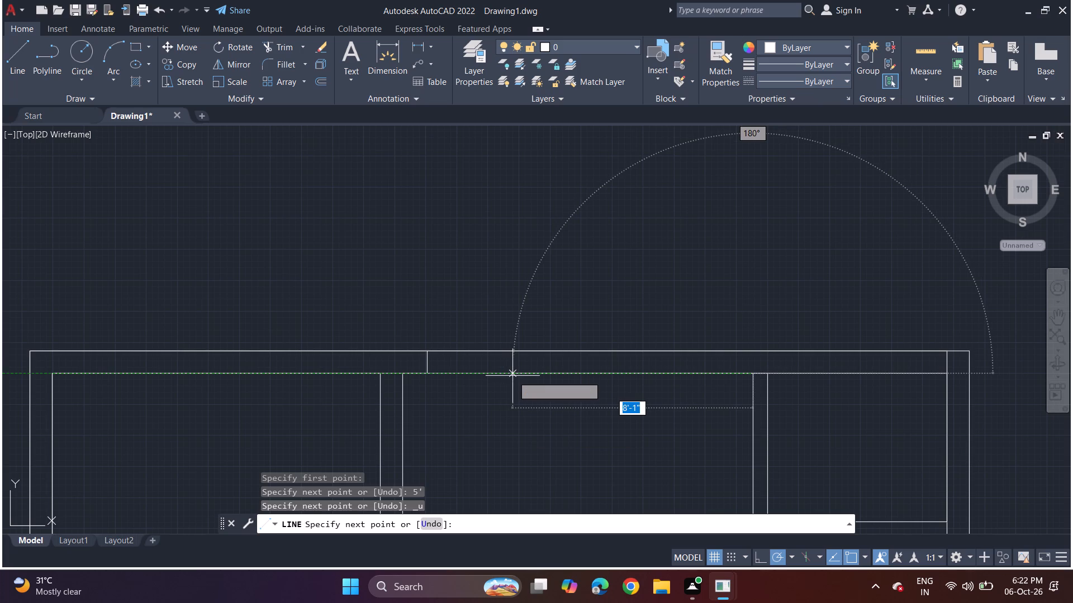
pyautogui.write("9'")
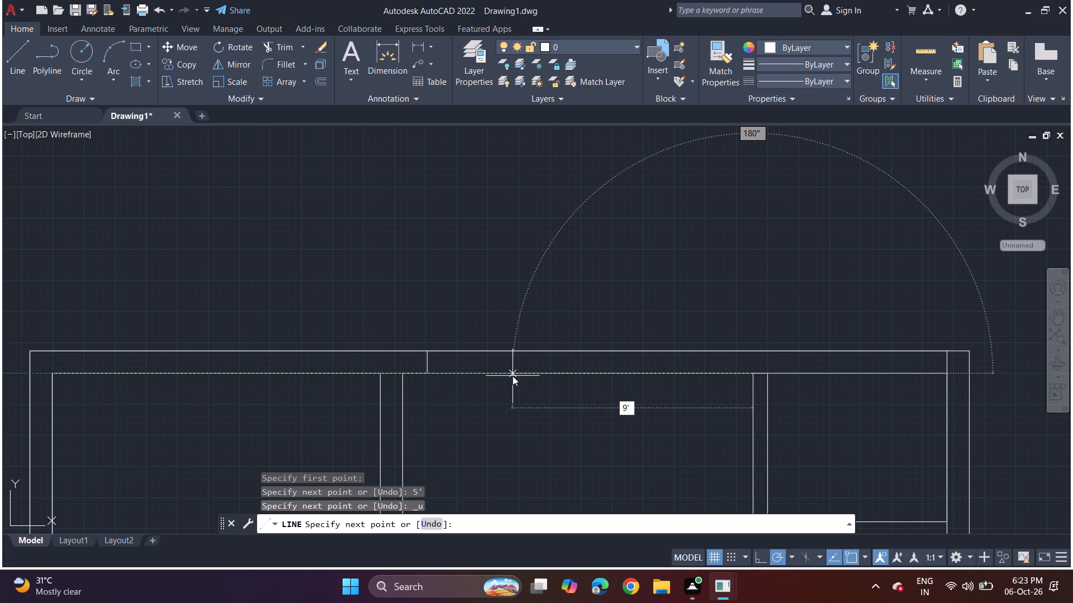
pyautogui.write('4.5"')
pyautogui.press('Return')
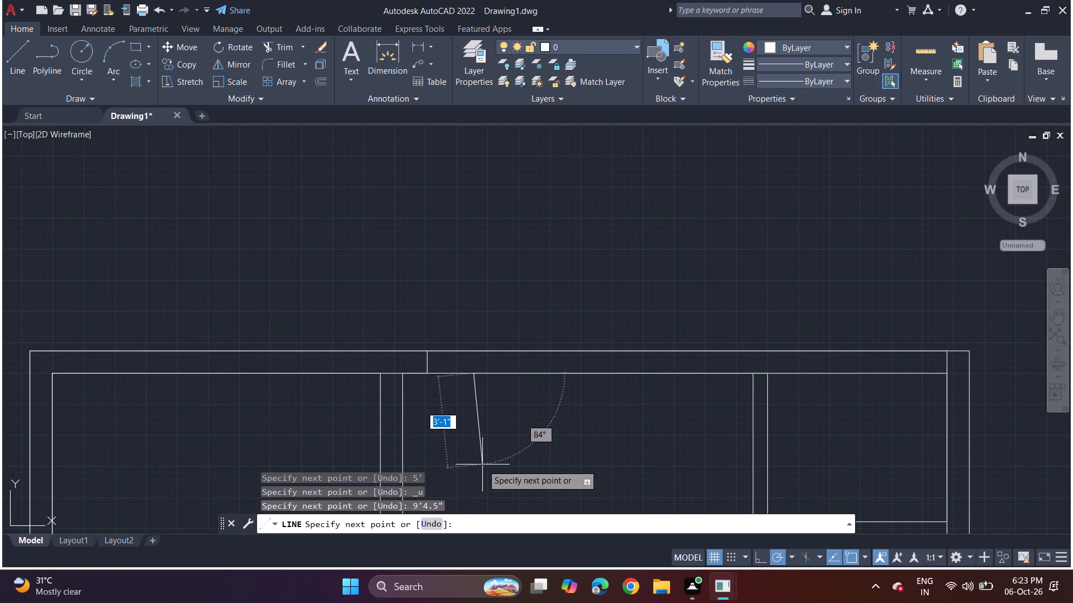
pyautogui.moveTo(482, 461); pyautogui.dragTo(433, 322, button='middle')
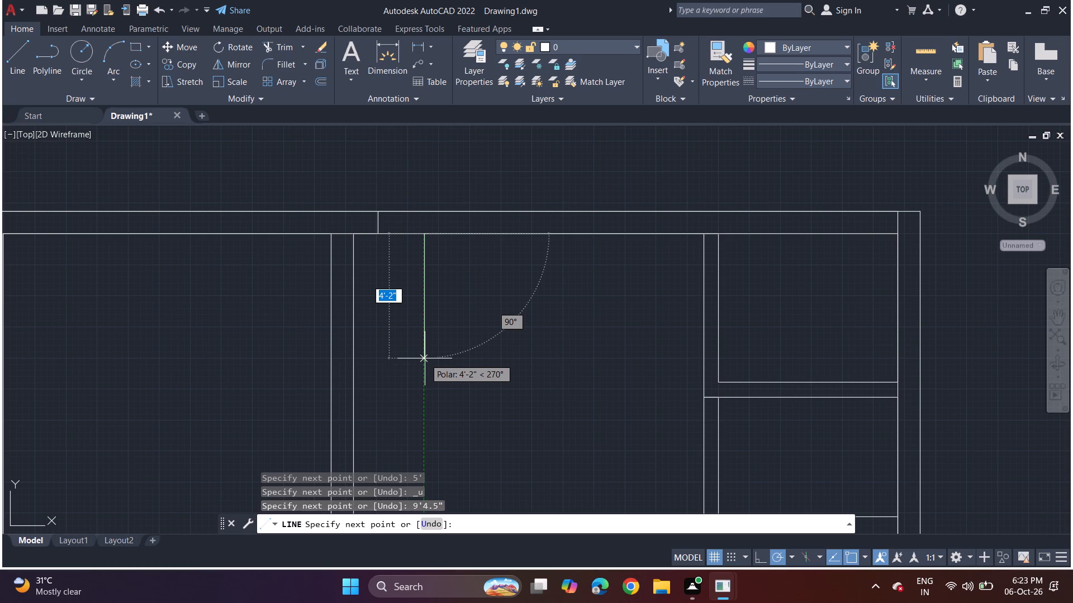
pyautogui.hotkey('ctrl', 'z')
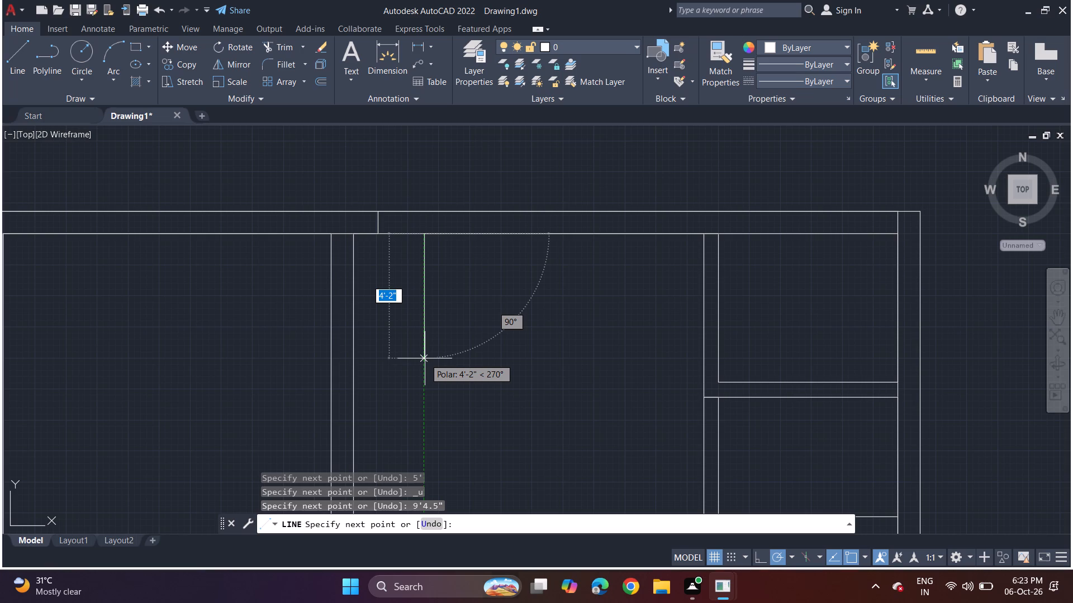
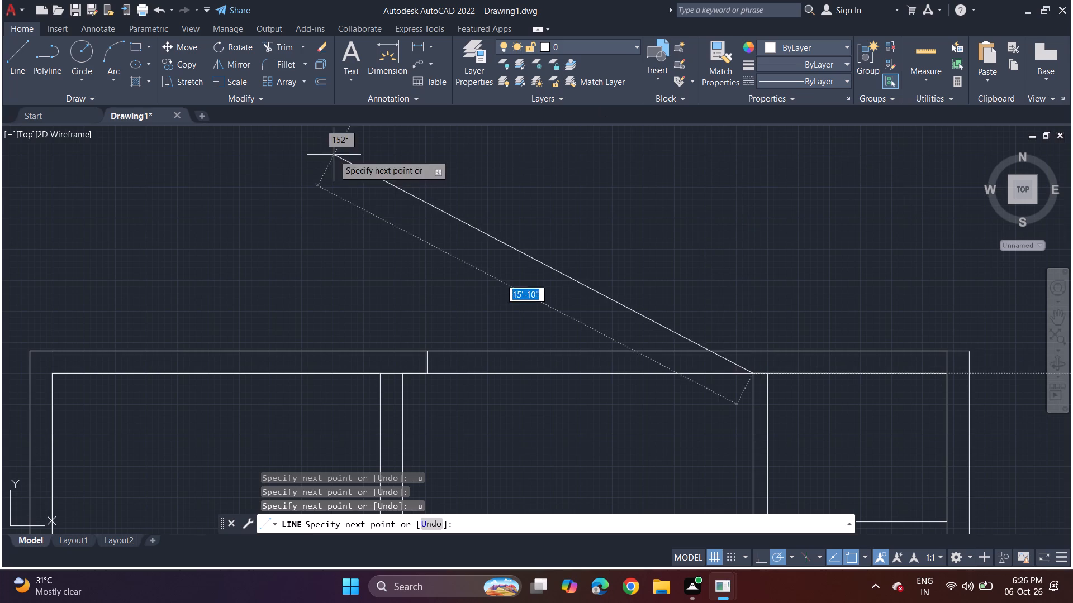
# Draw a line 5' leftward along the top wall's inner face from the small upper-right room's left wall, continuing 9'4.5" downward.
pyautogui.press('Escape')
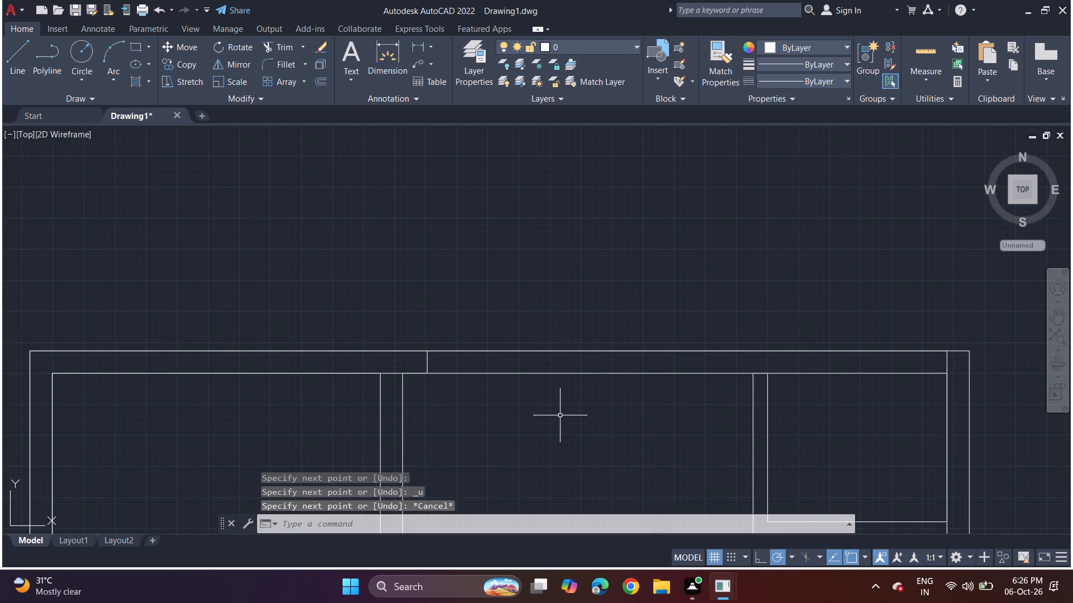
pyautogui.moveTo(473, 378); pyautogui.dragTo(380, 347, button='middle')
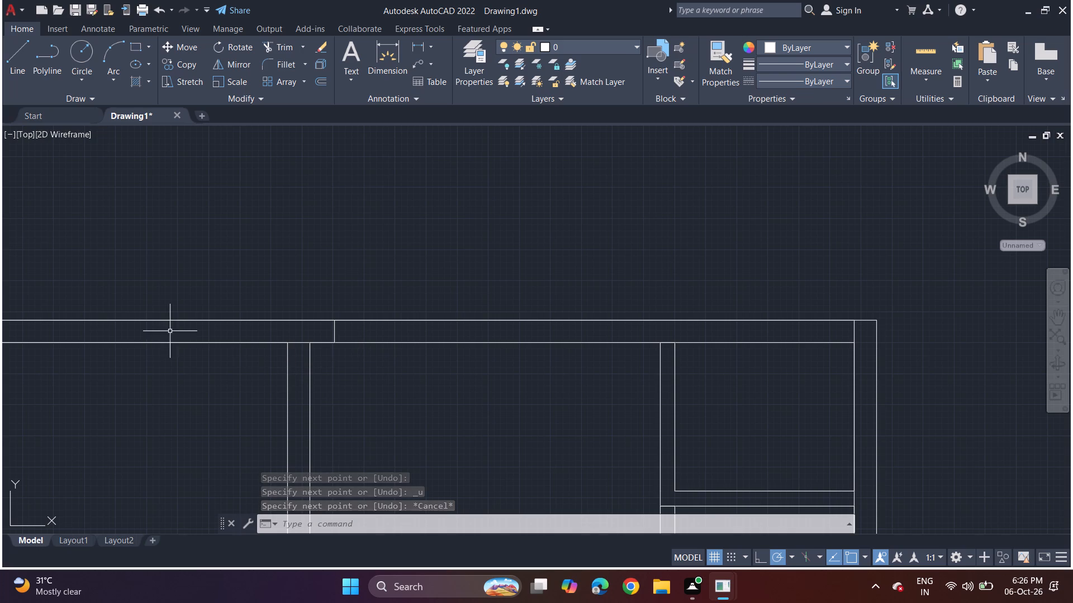
pyautogui.moveTo(15, 54); pyautogui.dragTo(30, 74)
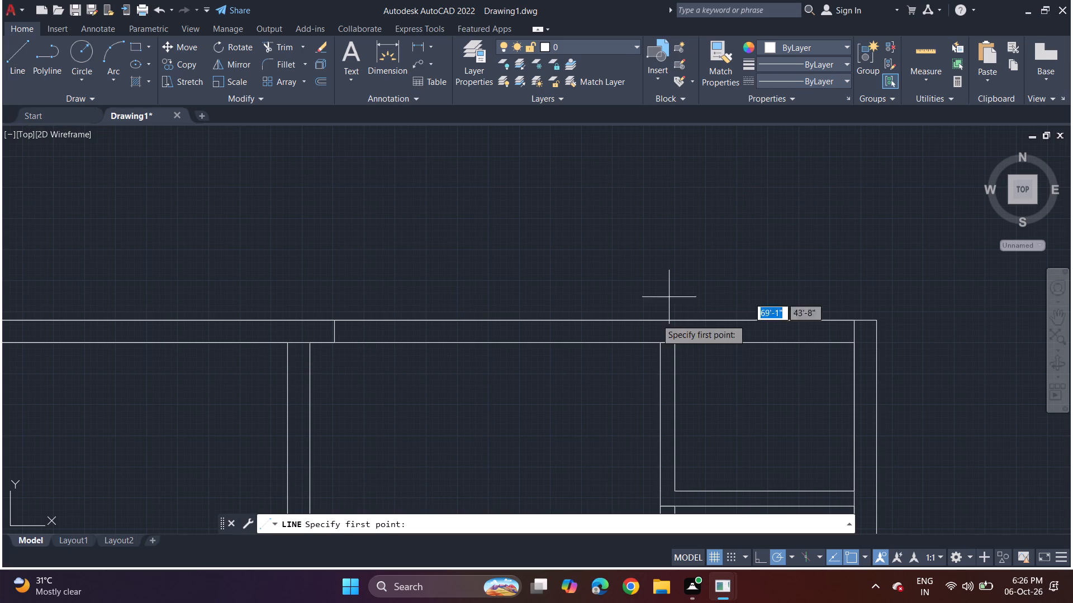
pyautogui.click(657, 342)
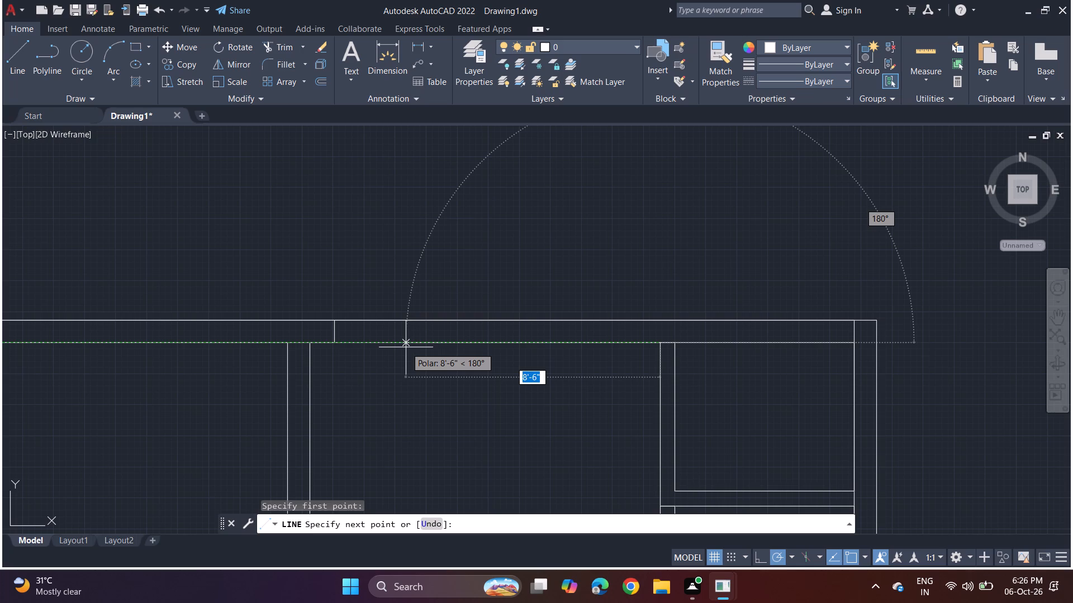
pyautogui.write("5'")
pyautogui.press('Return')
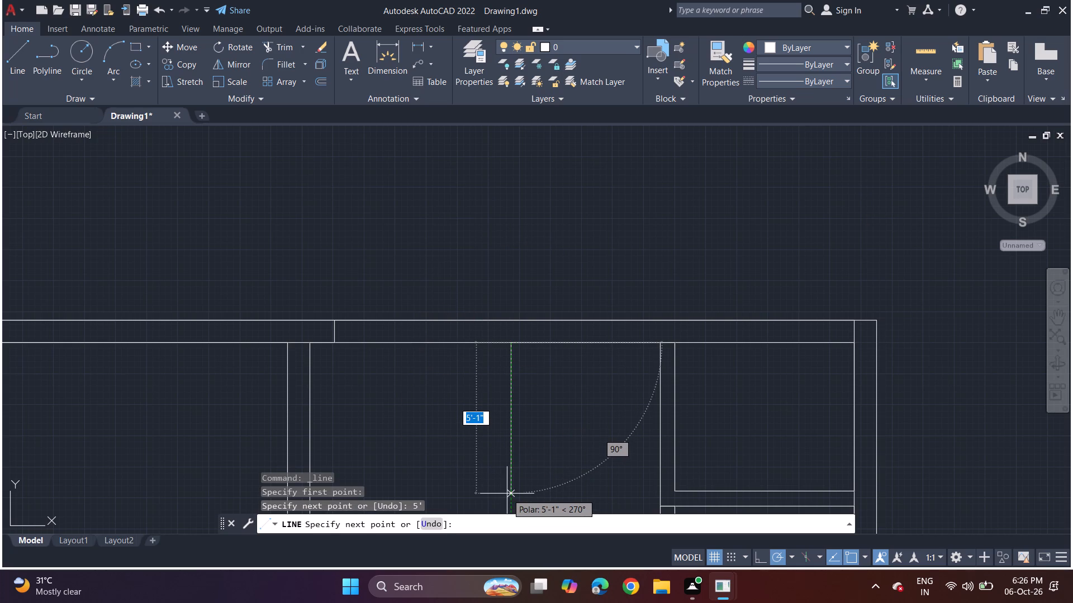
pyautogui.press('9')
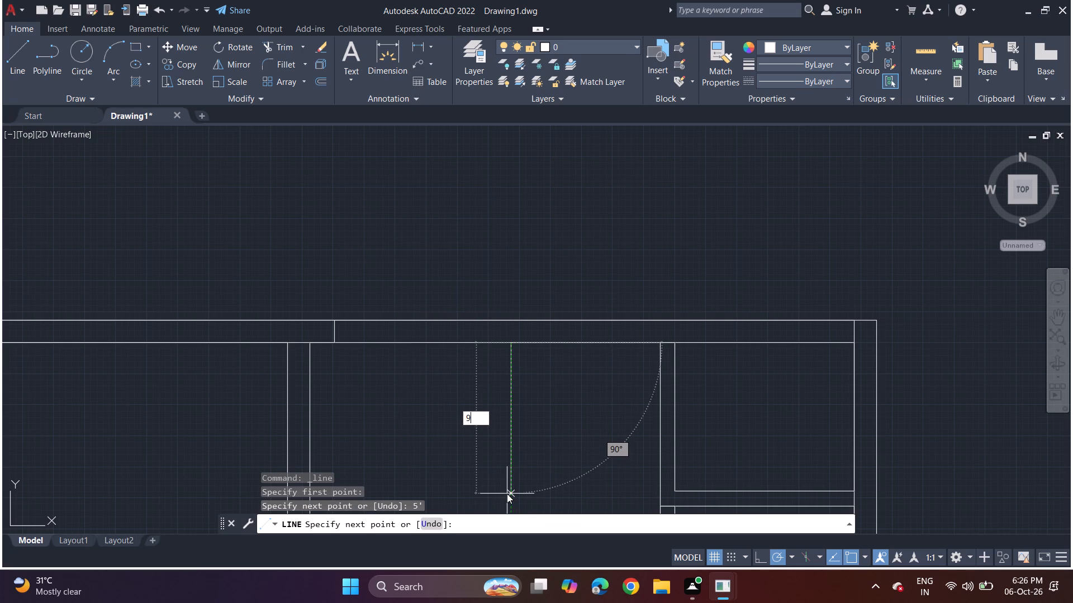
pyautogui.write('\'4.5"')
pyautogui.press('Return')
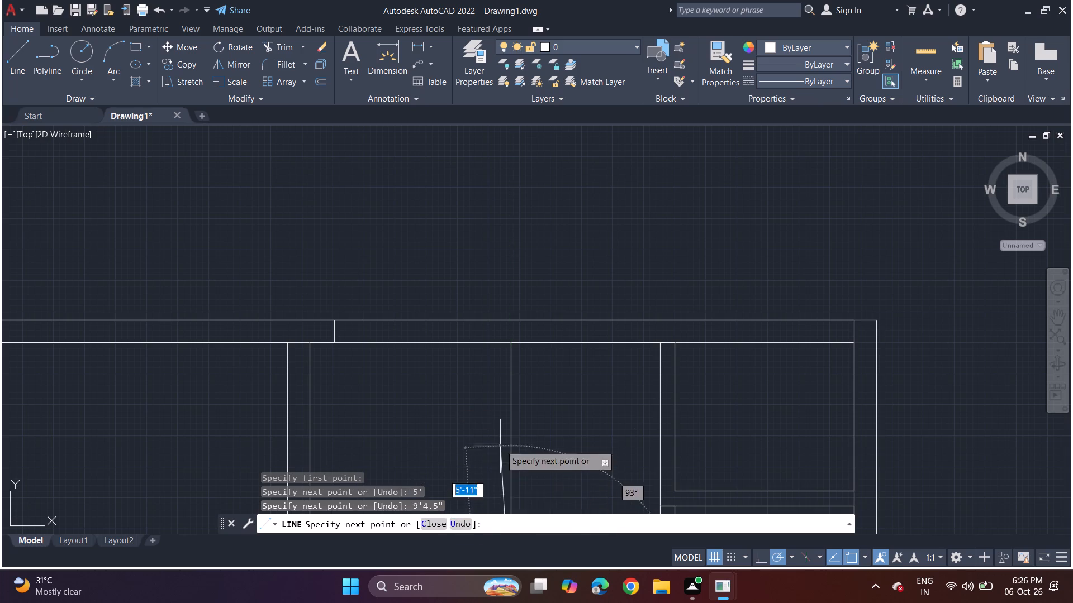
pyautogui.moveTo(500, 438); pyautogui.dragTo(425, 287, button='middle')
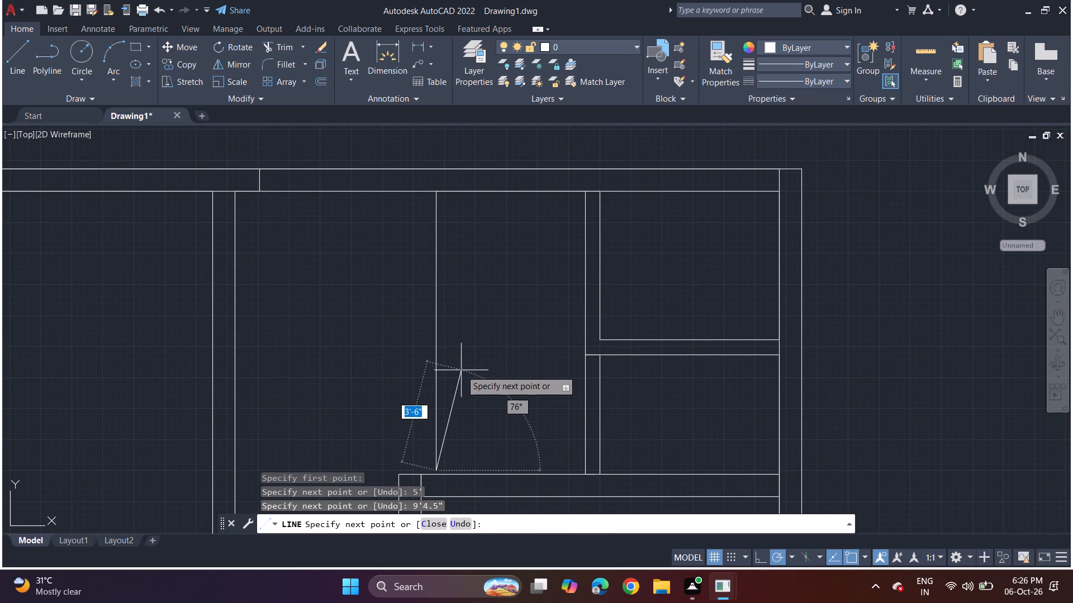
pyautogui.press('space')
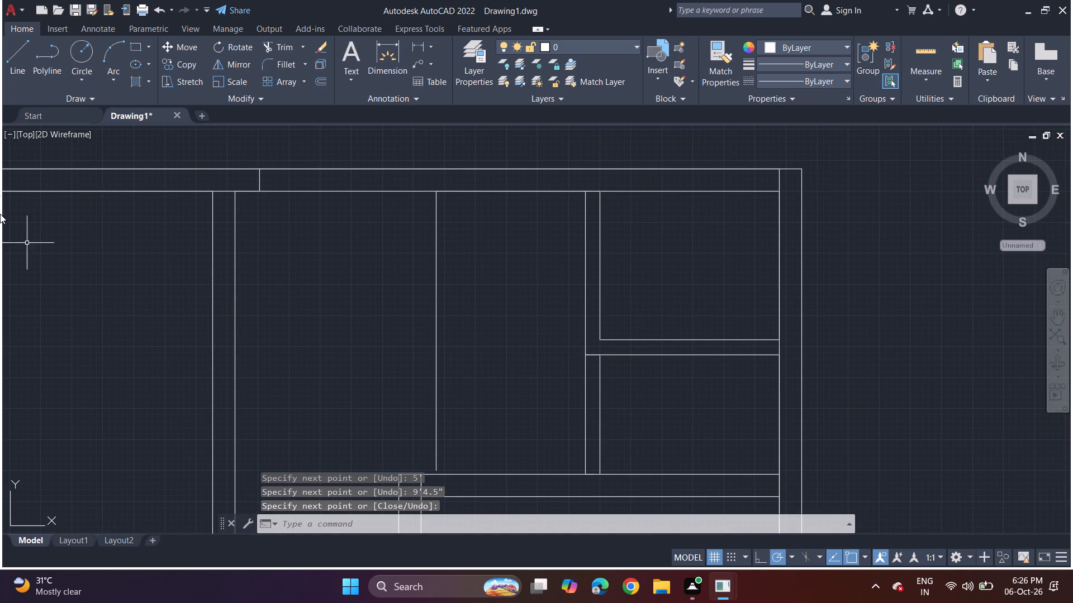
# Offset the new 9'4.5" vertical line 6" to the left to form the partition wall's second face.
pyautogui.press('o')
pyautogui.press('f')
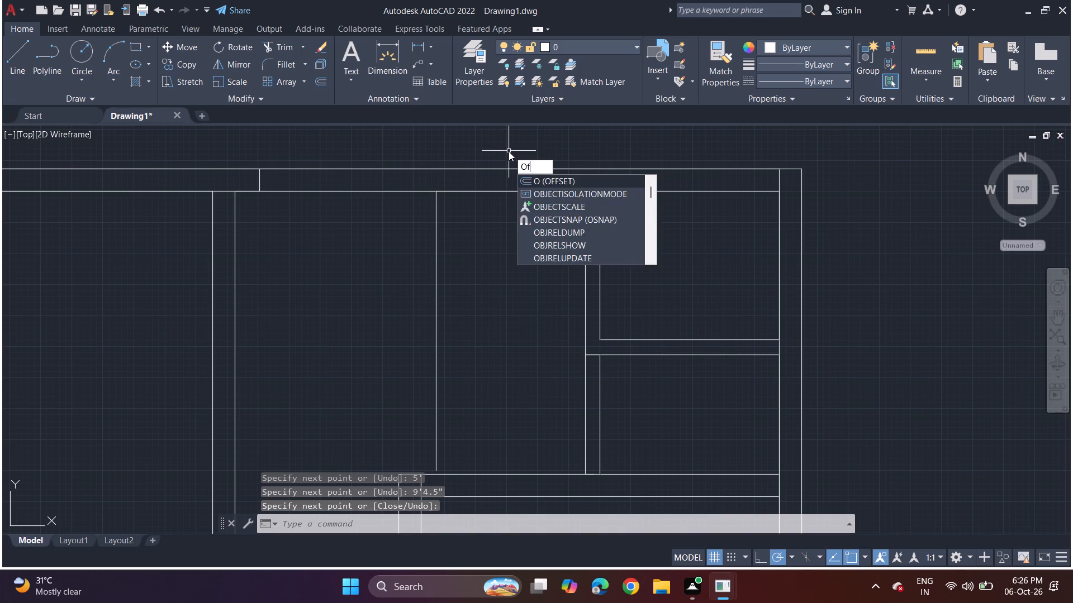
pyautogui.press('f')
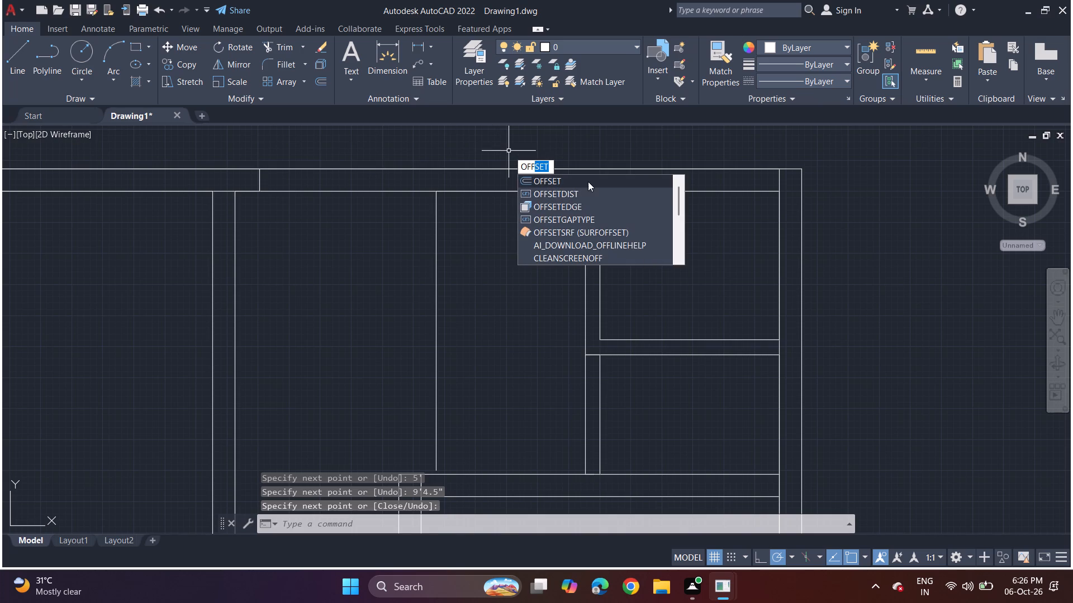
pyautogui.click(592, 183)
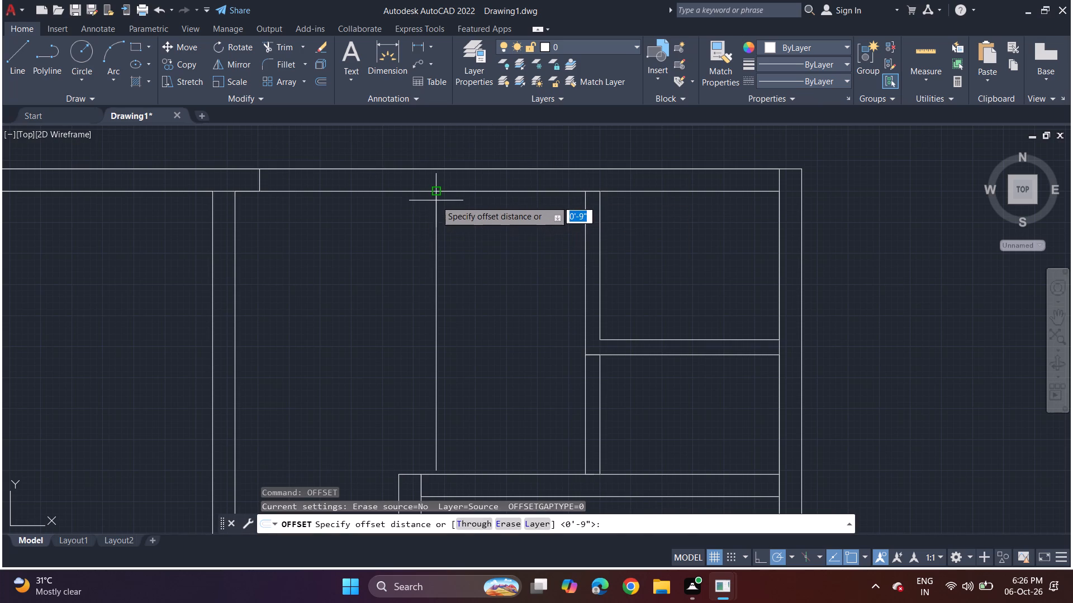
pyautogui.click(436, 198)
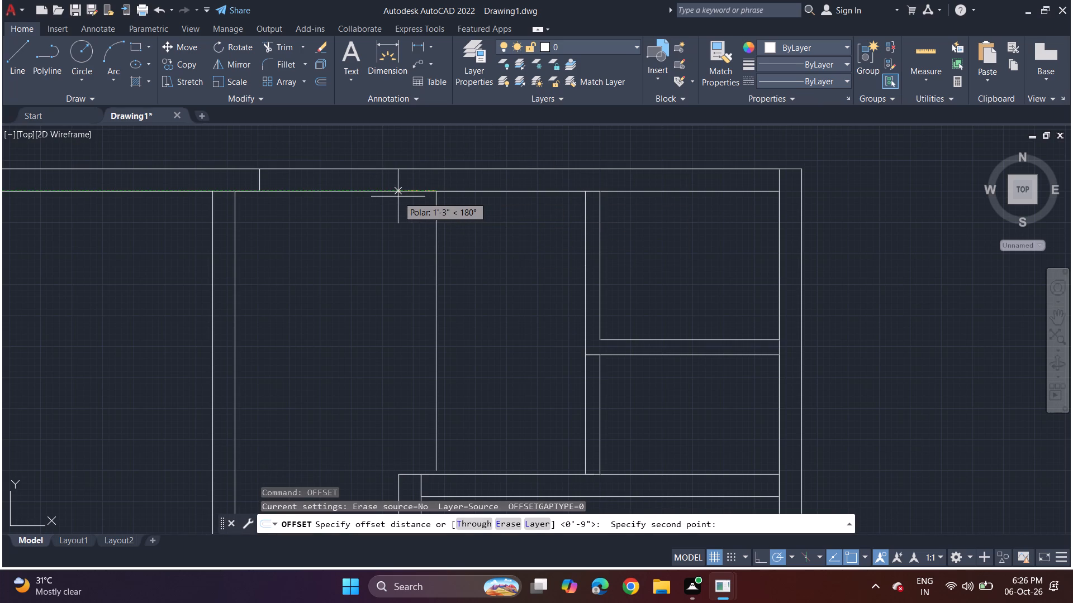
pyautogui.press('6')
pyautogui.press('Return')
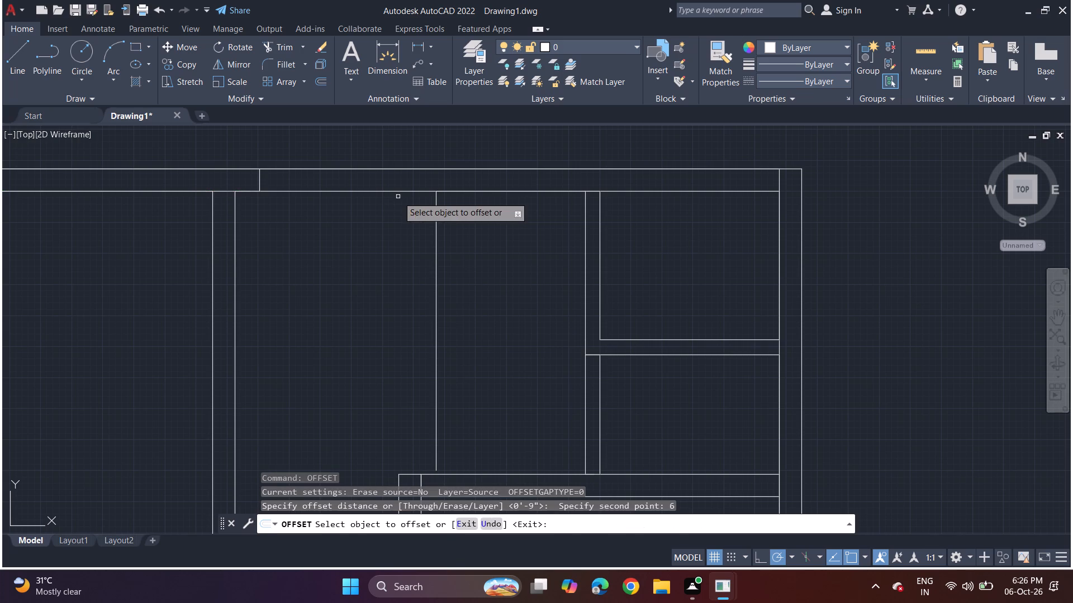
pyautogui.doubleClick(439, 242)
pyautogui.doubleClick(438, 242)
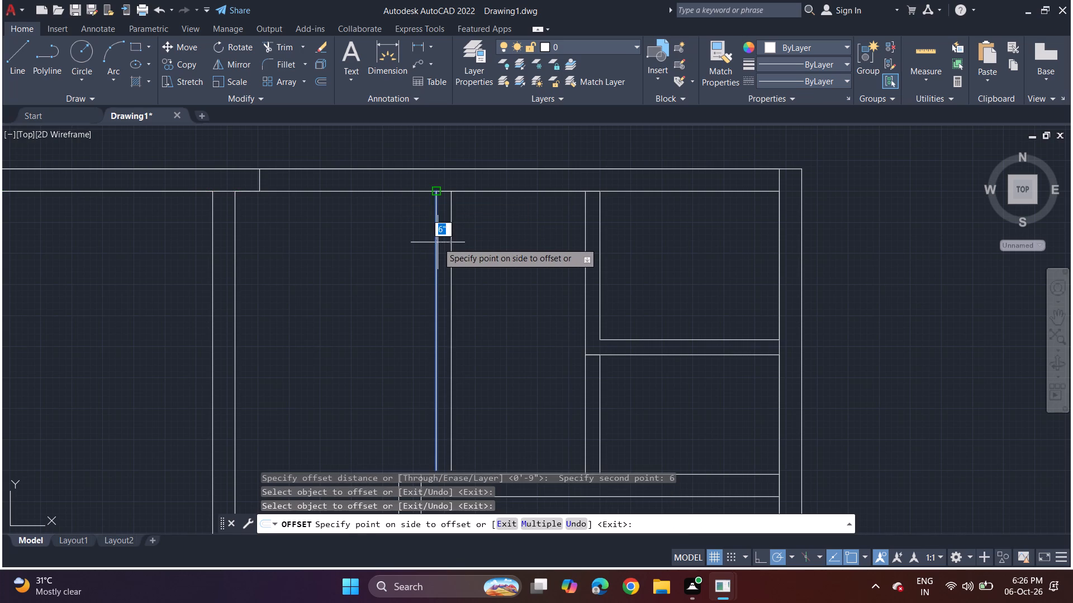
pyautogui.doubleClick(403, 242)
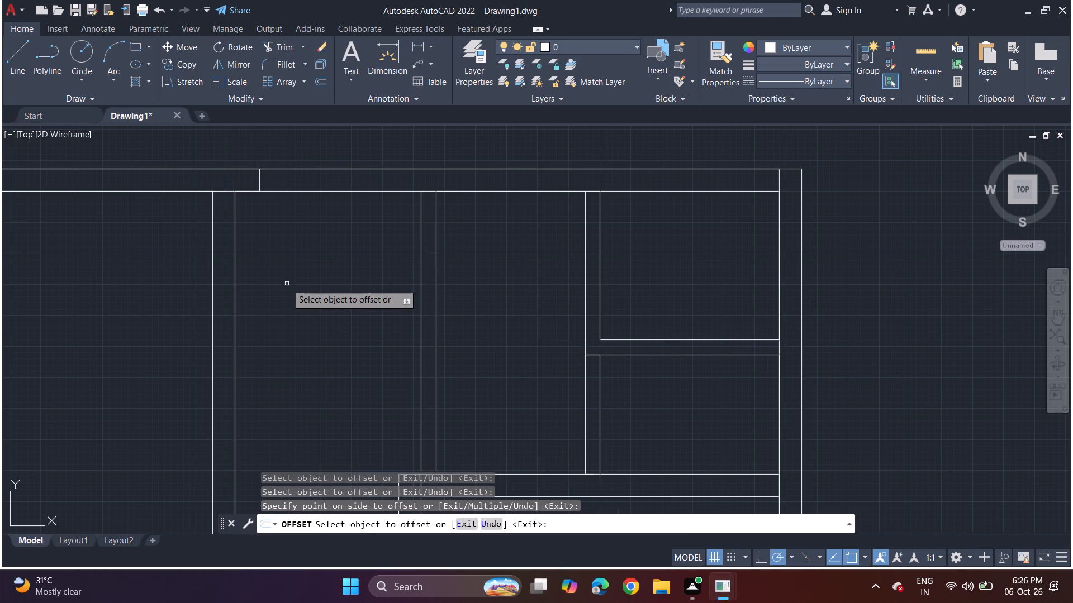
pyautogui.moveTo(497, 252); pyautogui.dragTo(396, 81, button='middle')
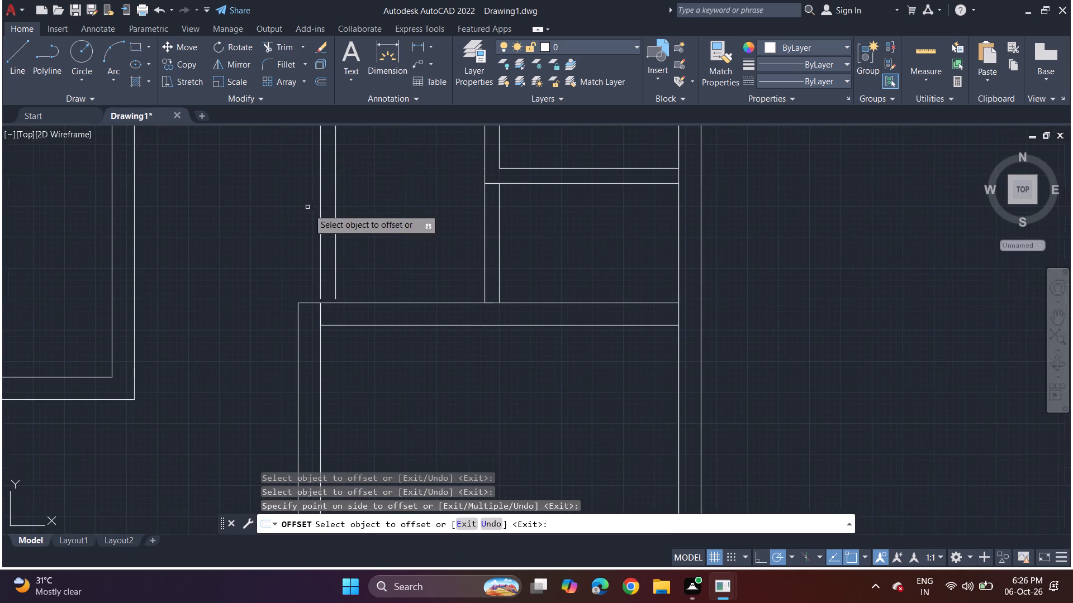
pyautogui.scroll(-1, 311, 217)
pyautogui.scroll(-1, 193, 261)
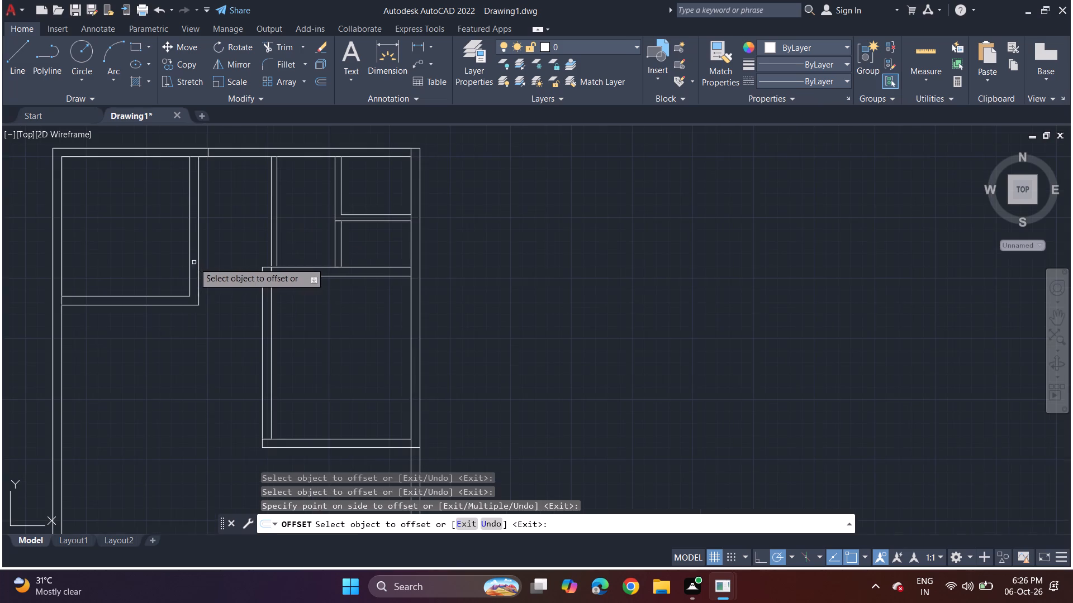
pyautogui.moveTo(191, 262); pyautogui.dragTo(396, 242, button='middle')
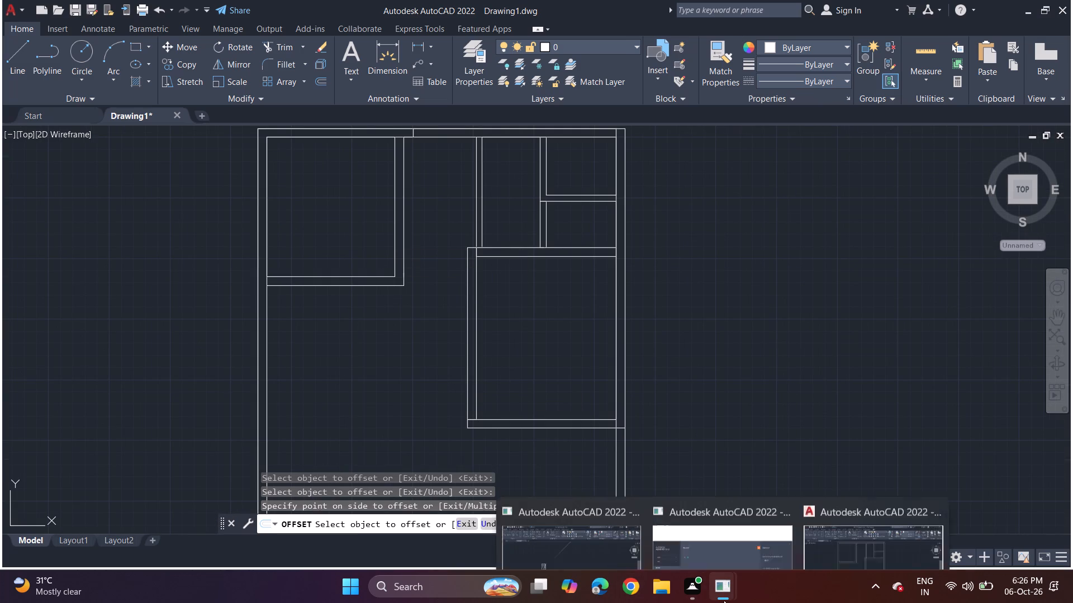
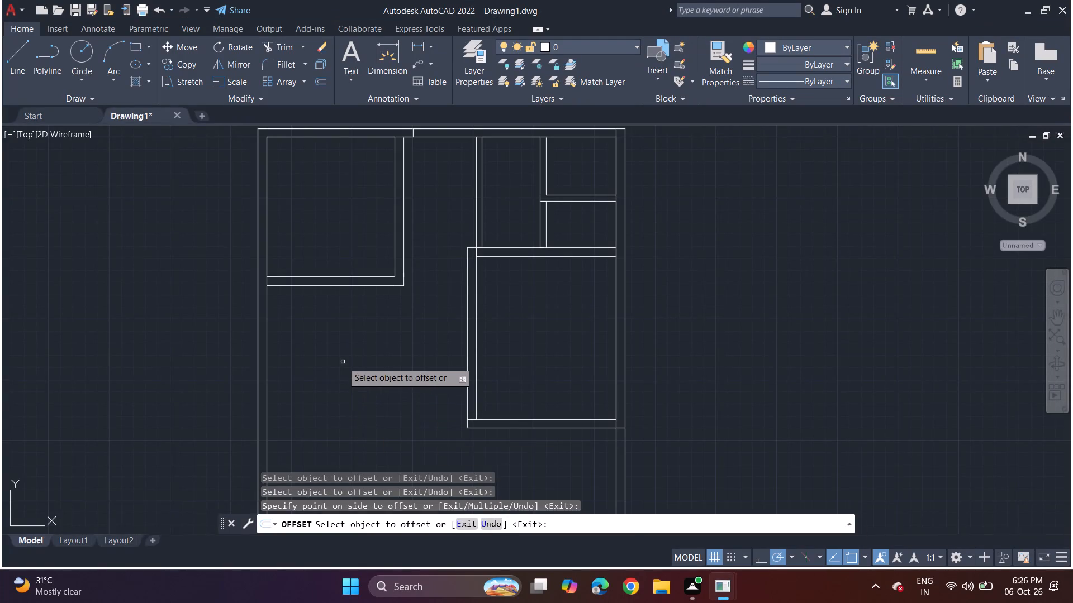
# Review the command history from the latest offsets back to the drawing's first commands for the lengths entered for earlier walls.
pyautogui.scroll(-2, 339, 355)
pyautogui.moveTo(340, 350); pyautogui.dragTo(450, 259, button='middle')
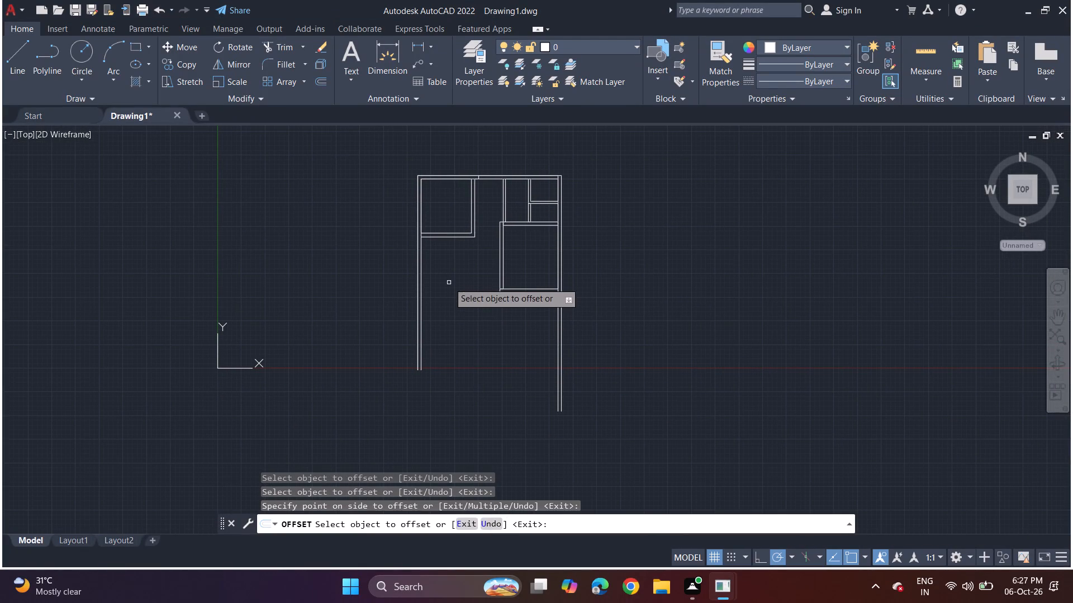
pyautogui.click(851, 522)
pyautogui.scroll(10, 428, 361)
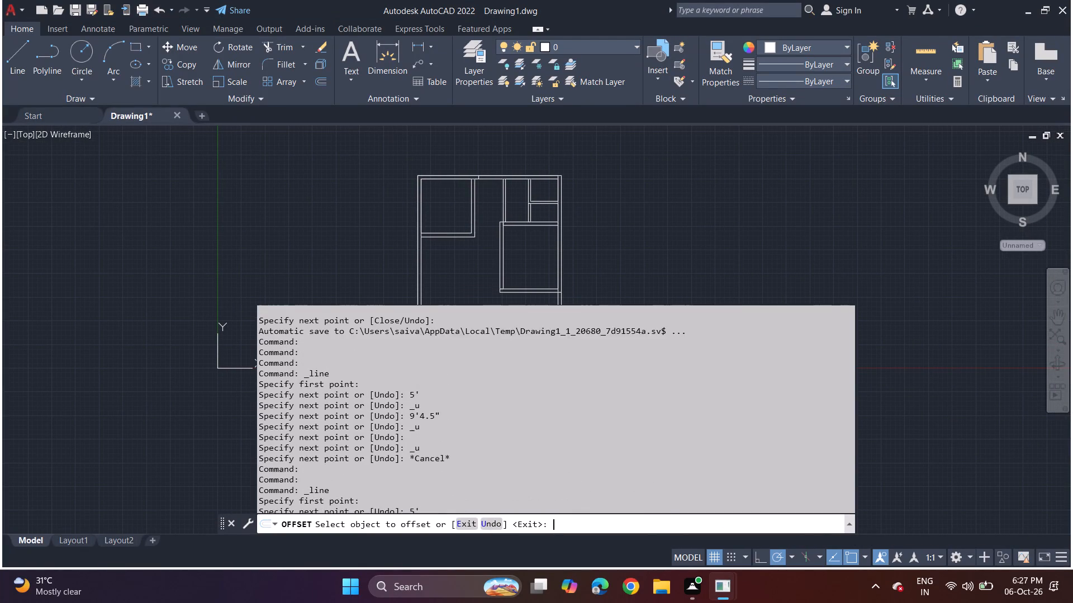
pyautogui.scroll(15, 424, 356)
pyautogui.scroll(15, 427, 351)
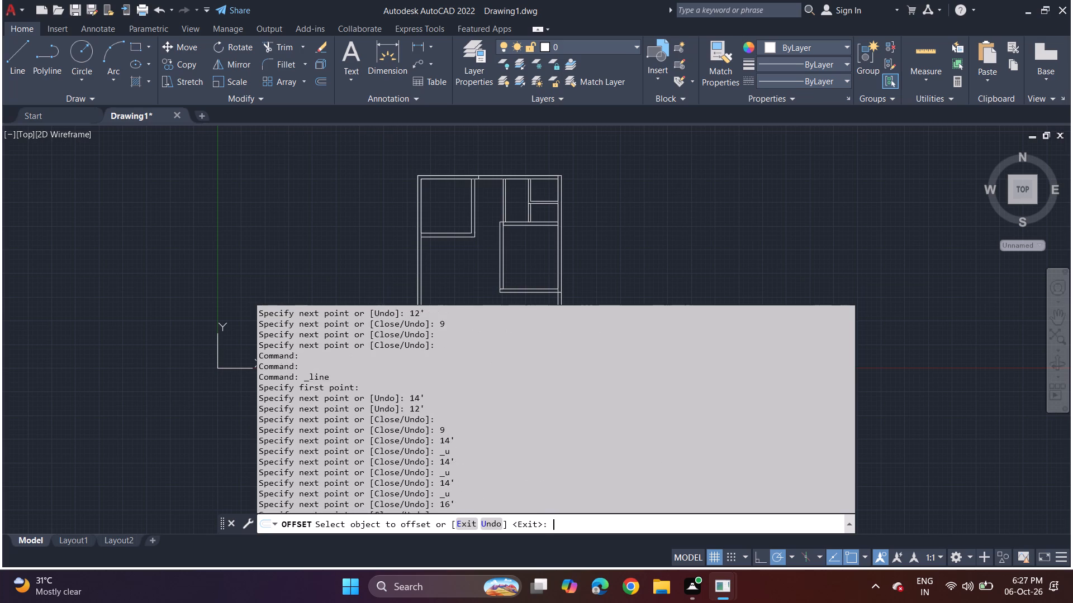
pyautogui.scroll(13, 436, 352)
pyautogui.scroll(20, 446, 347)
pyautogui.scroll(2, 446, 347)
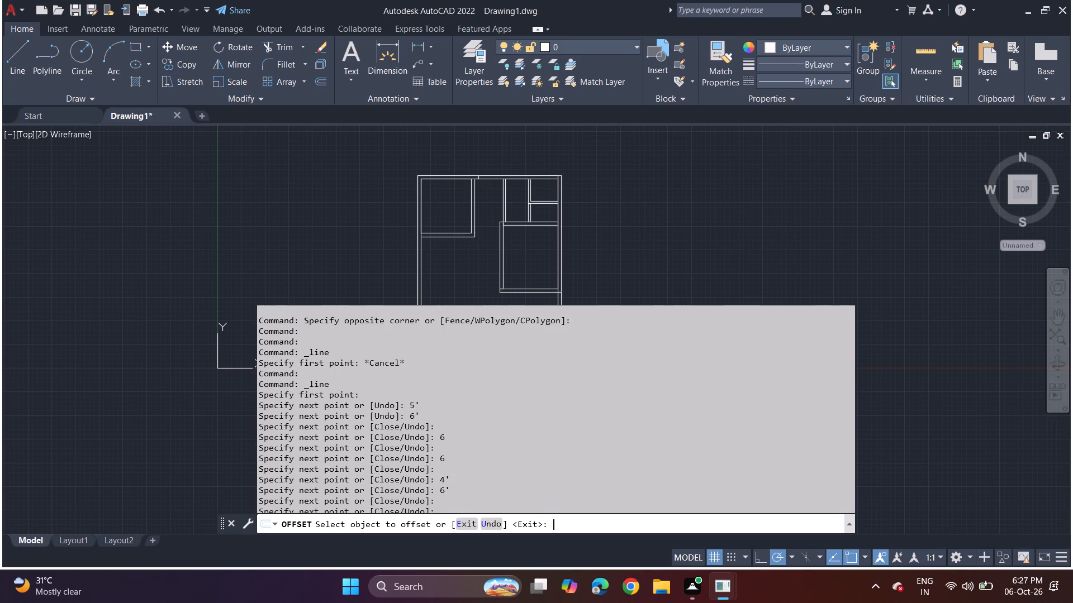
pyautogui.scroll(20, 450, 354)
pyautogui.scroll(14, 450, 354)
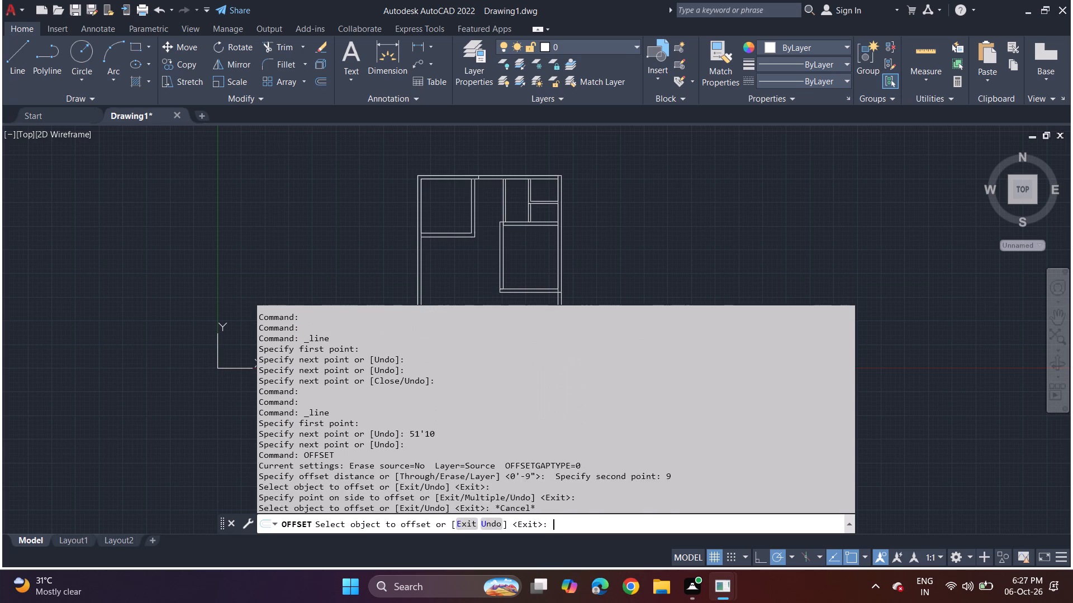
pyautogui.scroll(20, 454, 369)
pyautogui.scroll(17, 454, 369)
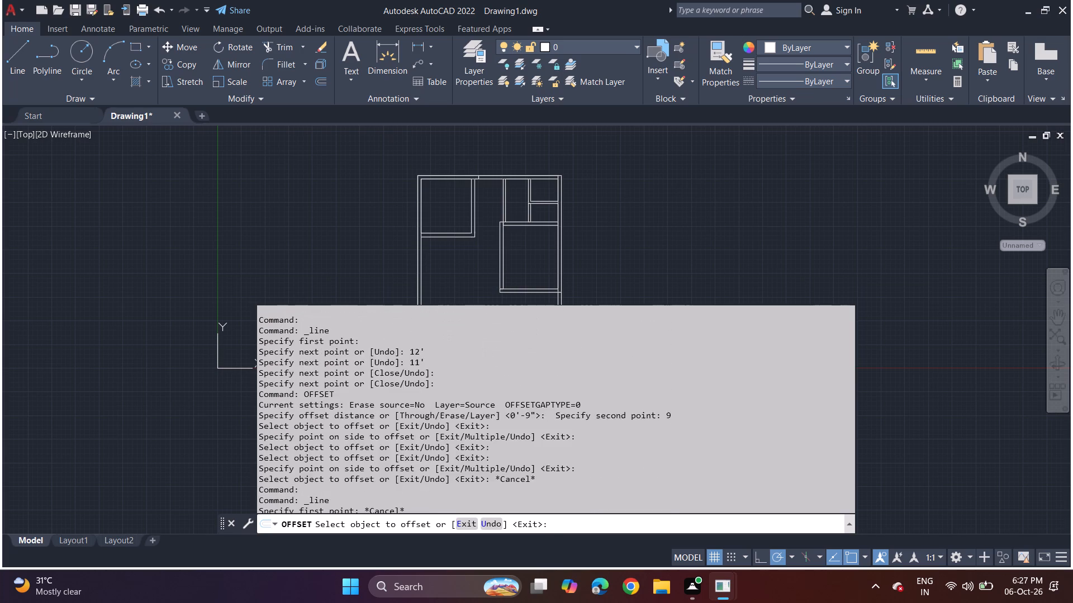
pyautogui.scroll(11, 466, 380)
pyautogui.scroll(19, 466, 379)
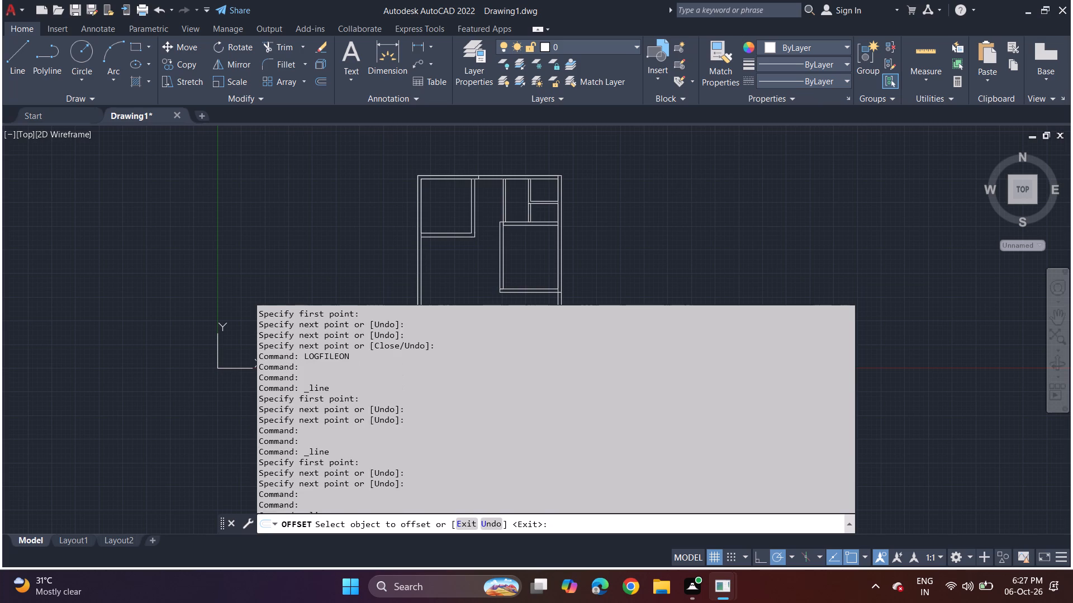
pyautogui.scroll(5, 466, 380)
pyautogui.scroll(-4, 466, 379)
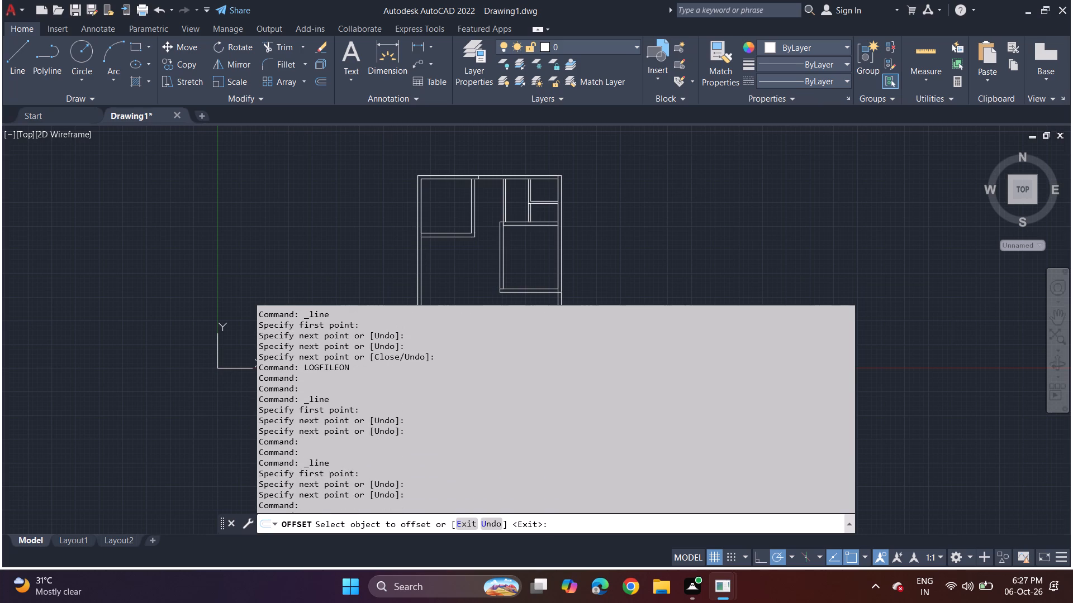
pyautogui.scroll(-13, 466, 380)
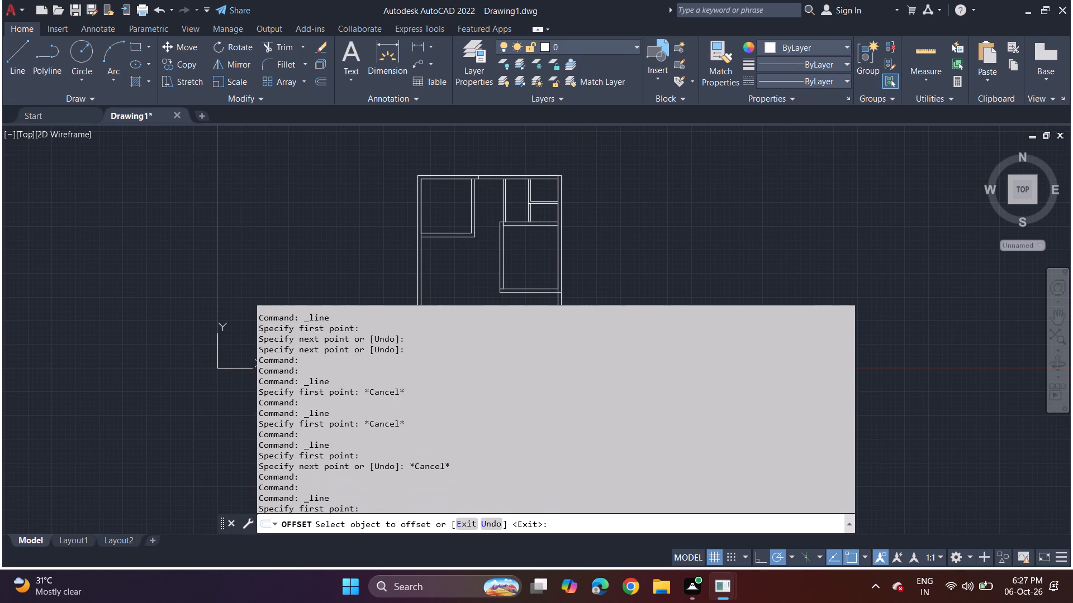
pyautogui.scroll(-13, 466, 385)
pyautogui.scroll(3, 466, 387)
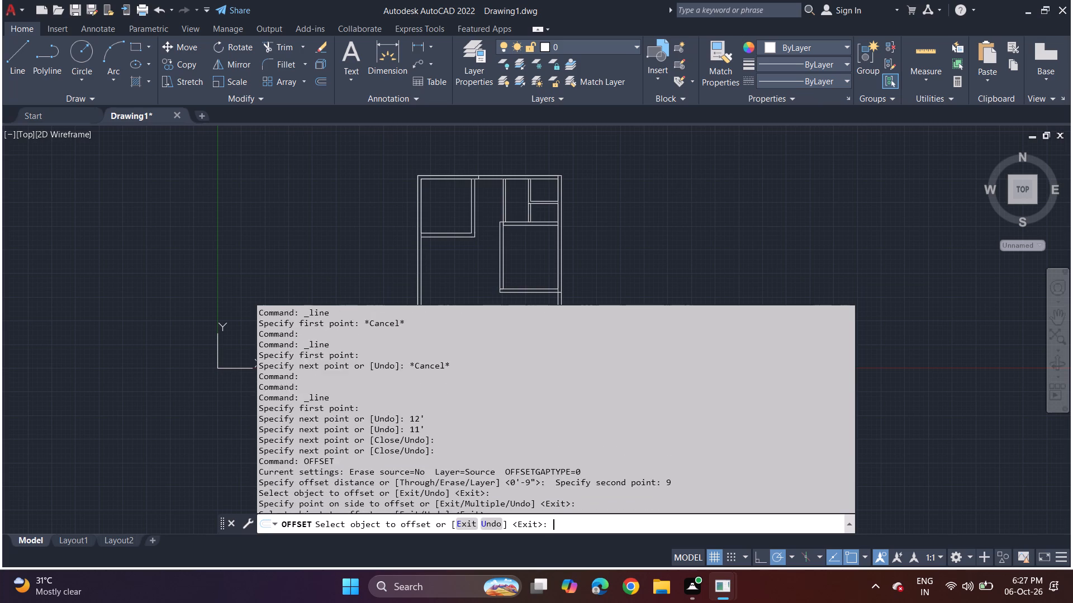
pyautogui.scroll(20, 466, 387)
pyautogui.scroll(12, 466, 387)
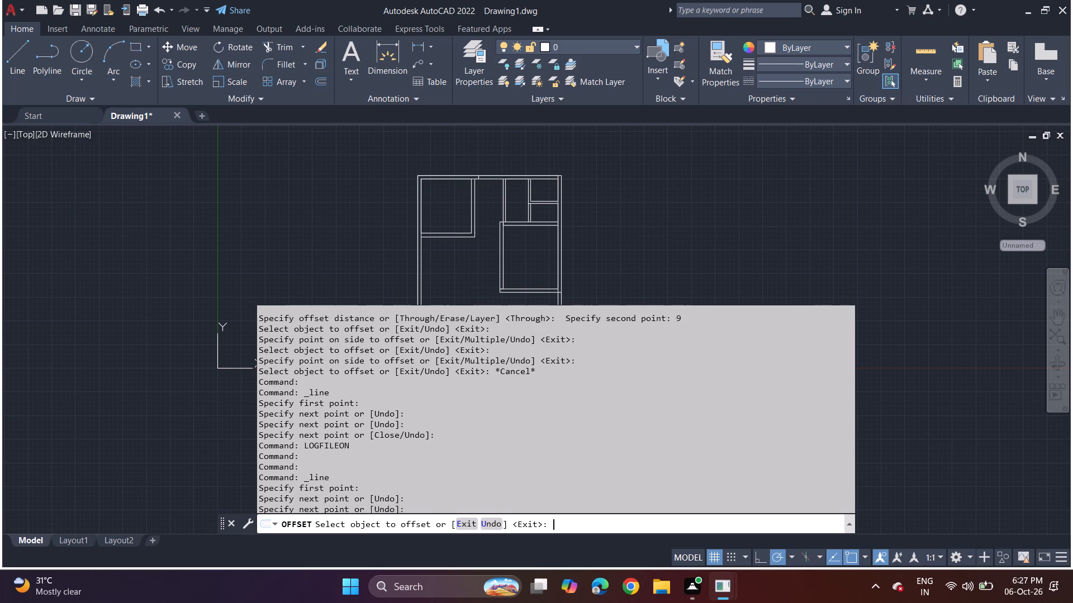
pyautogui.scroll(18, 466, 387)
pyautogui.scroll(10, 469, 389)
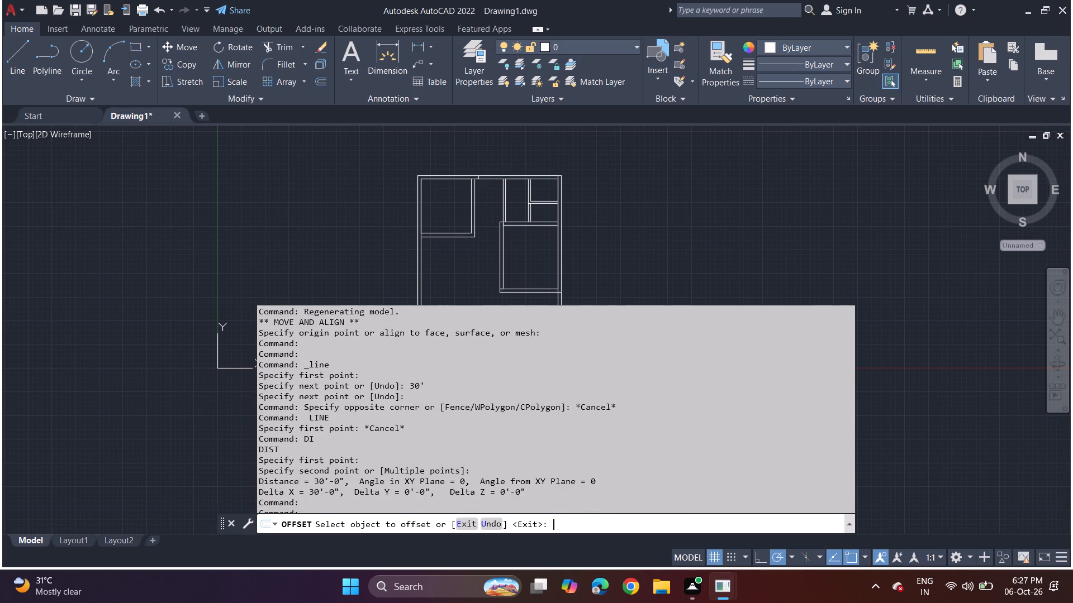
pyautogui.scroll(11, 471, 385)
pyautogui.scroll(15, 471, 385)
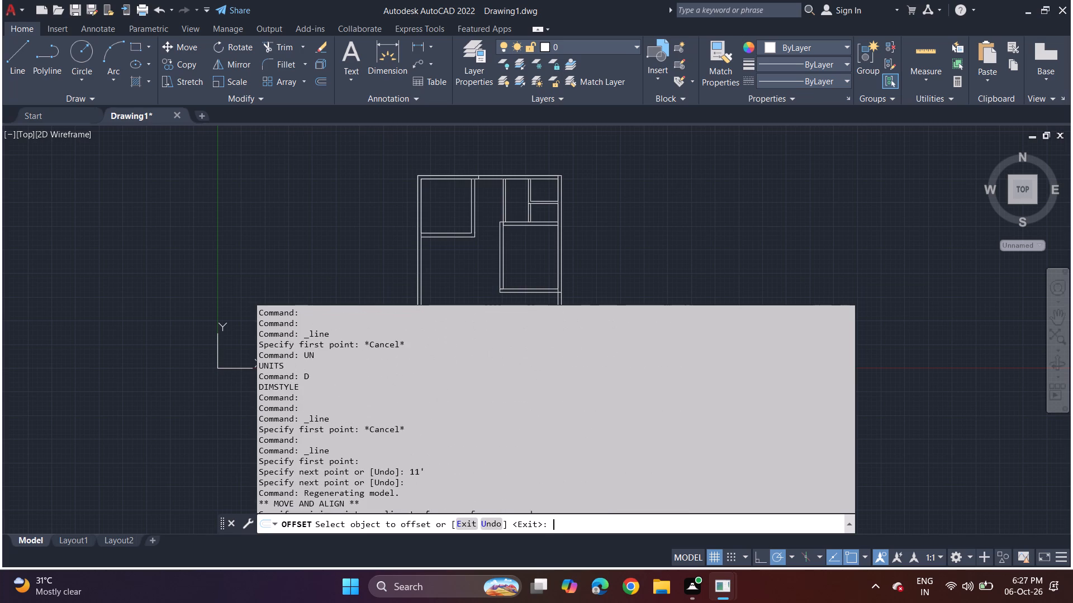
pyautogui.scroll(20, 471, 384)
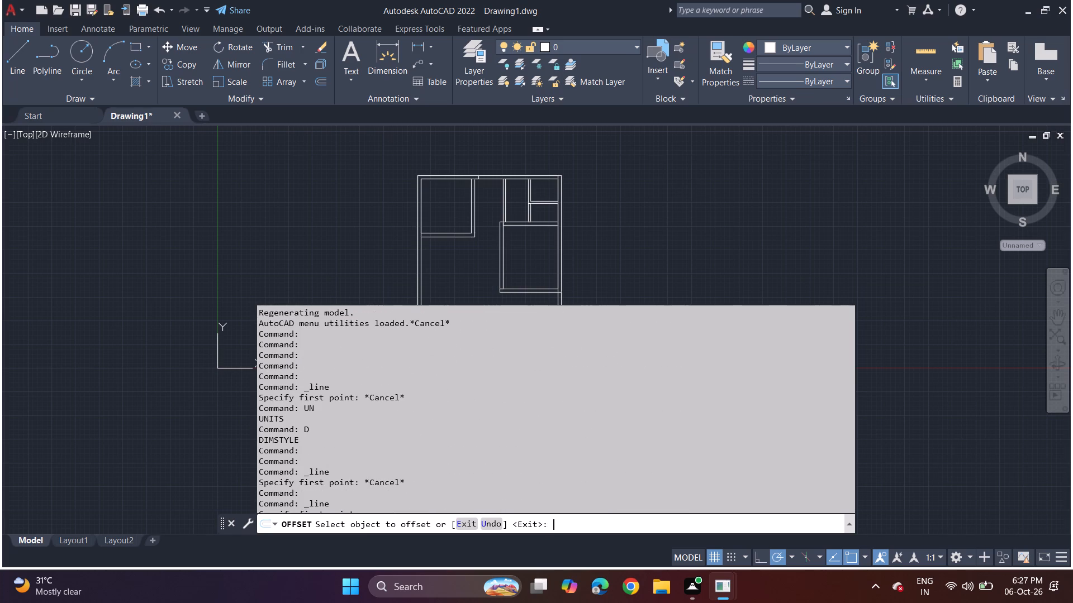
pyautogui.scroll(4, 470, 384)
pyautogui.scroll(-13, 470, 384)
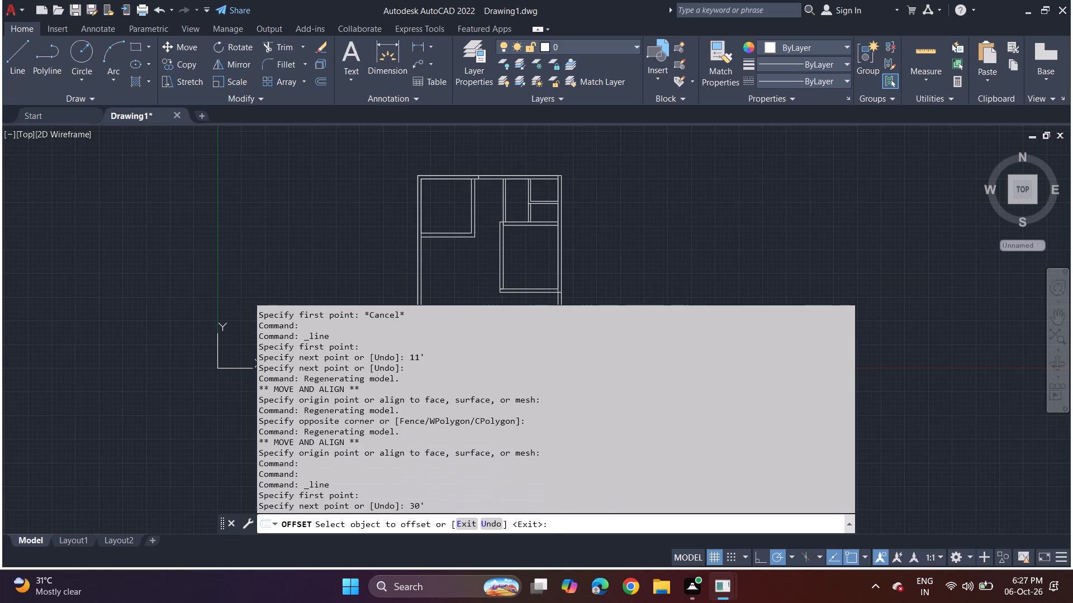
pyautogui.scroll(-8, 470, 387)
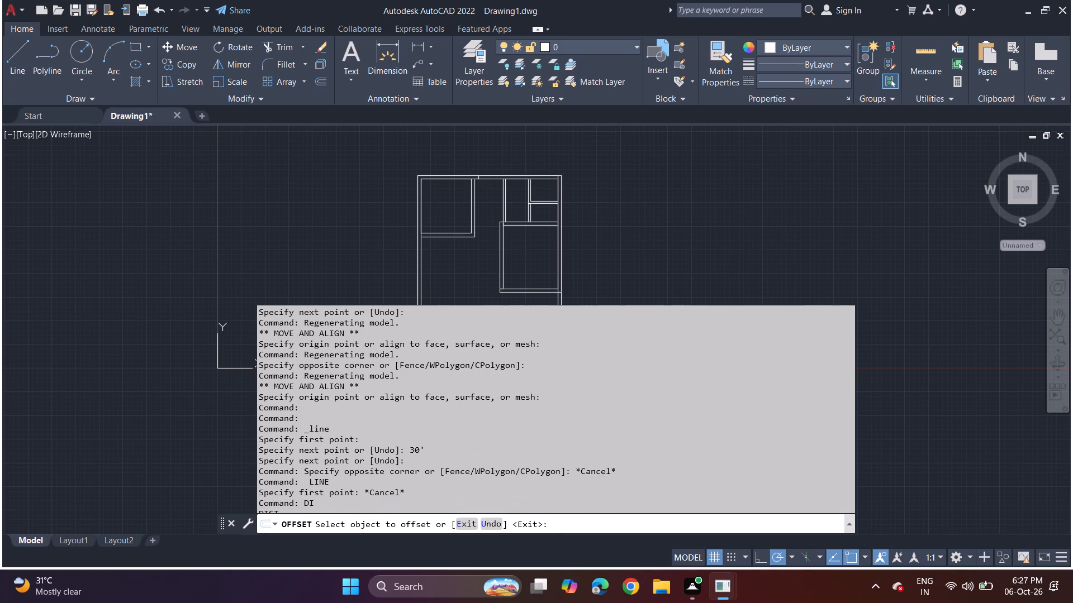
pyautogui.scroll(-9, 469, 396)
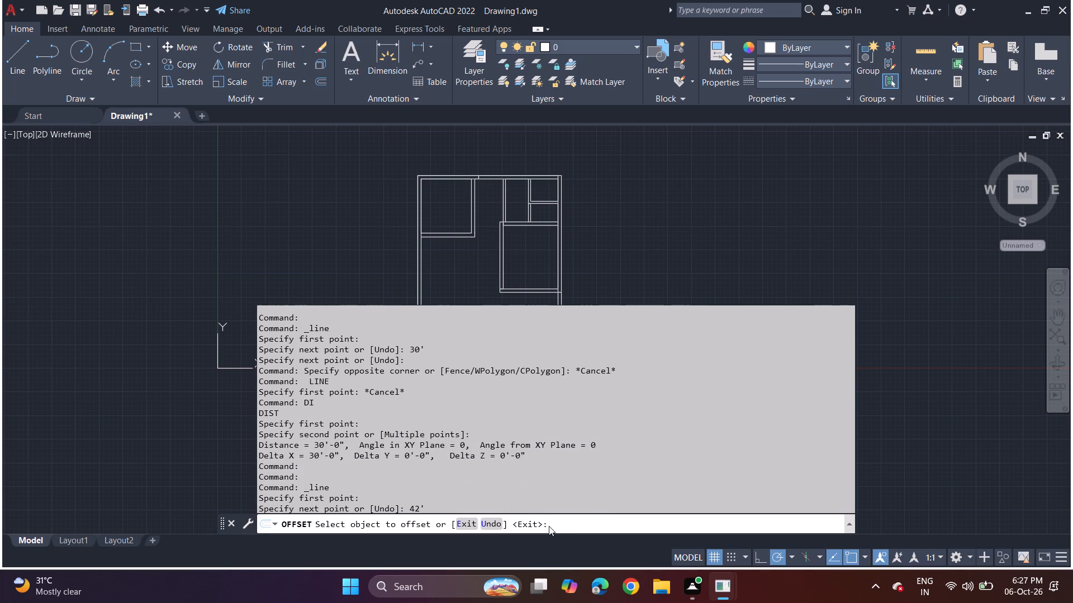
pyautogui.click(852, 527)
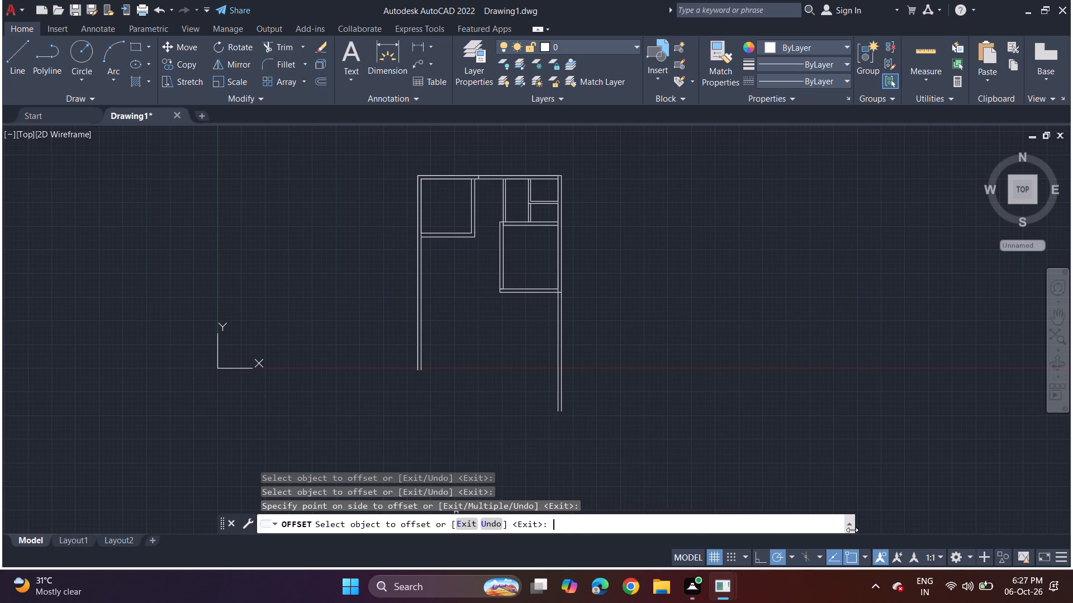
# Draw a line 4' down the left exterior wall's inner face, starting at the underside of the upper-left room's bottom wall.
pyautogui.scroll(2, 492, 210)
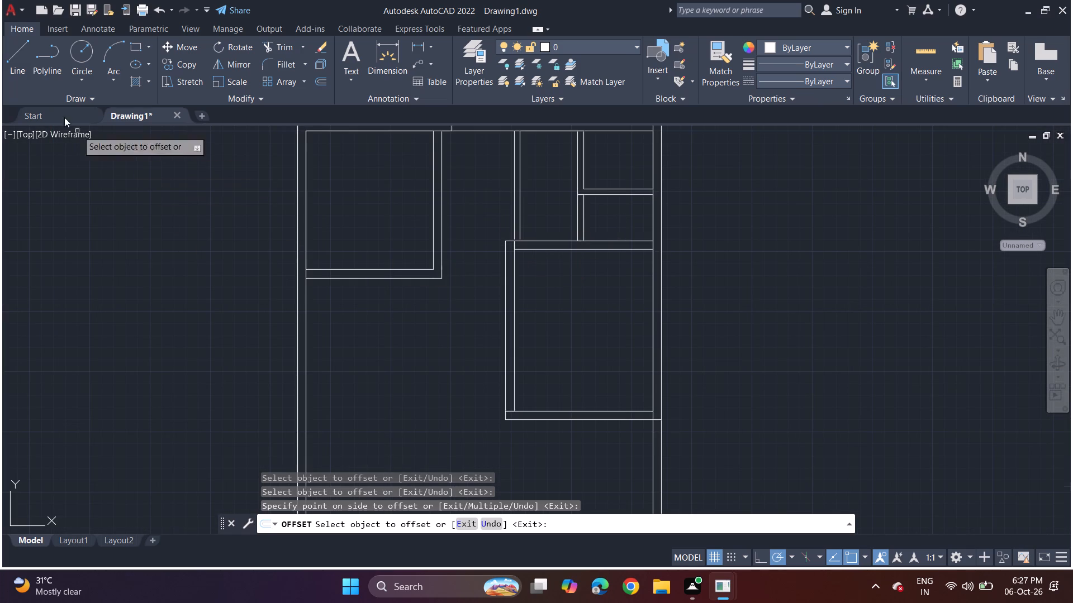
pyautogui.click(18, 58)
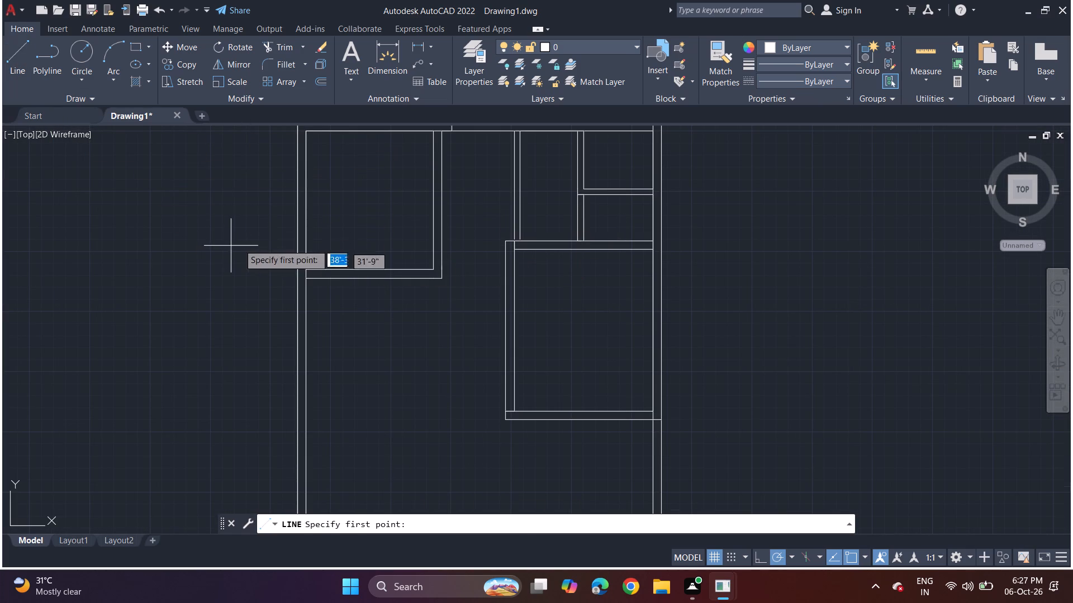
pyautogui.moveTo(306, 276); pyautogui.dragTo(306, 282)
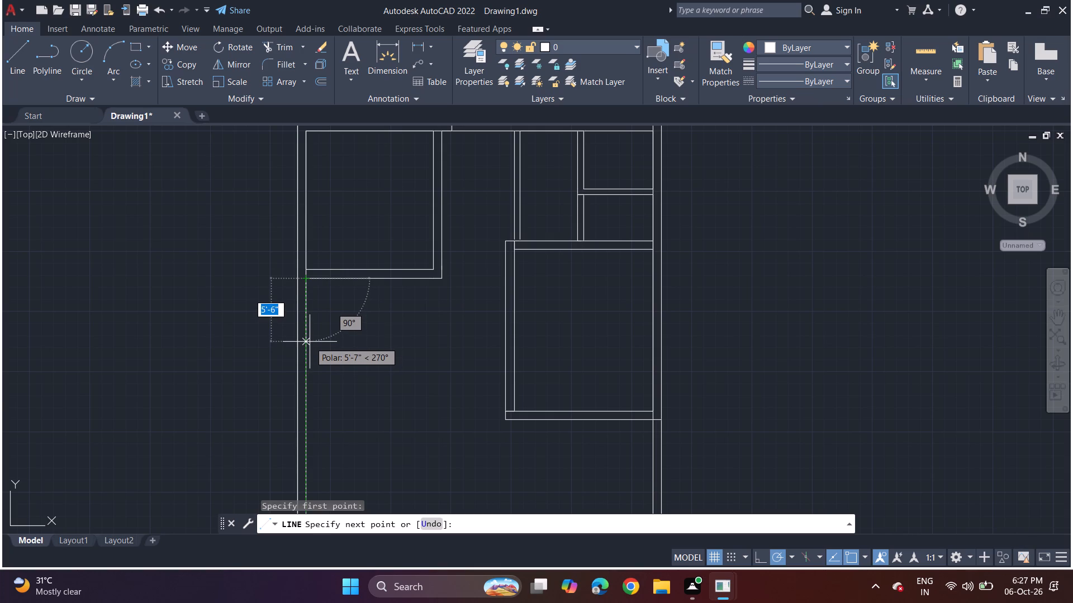
pyautogui.write("4'")
pyautogui.press('Return')
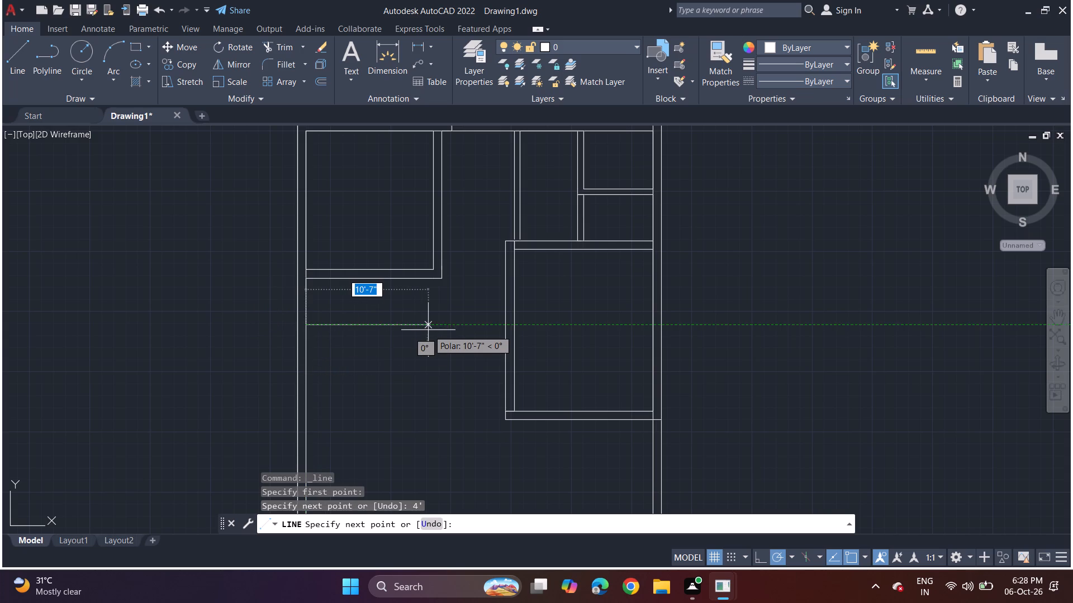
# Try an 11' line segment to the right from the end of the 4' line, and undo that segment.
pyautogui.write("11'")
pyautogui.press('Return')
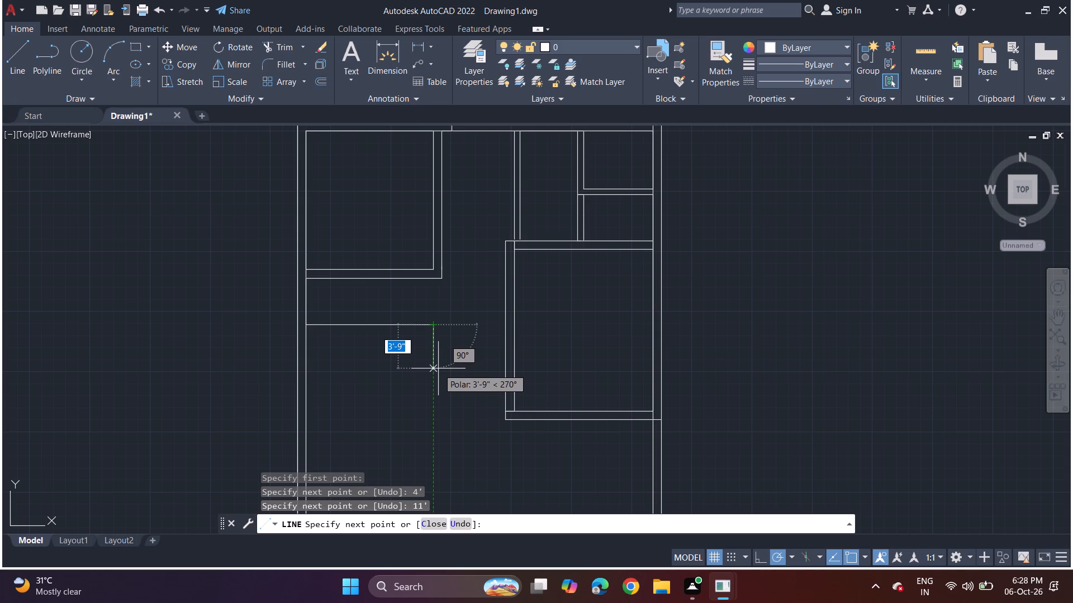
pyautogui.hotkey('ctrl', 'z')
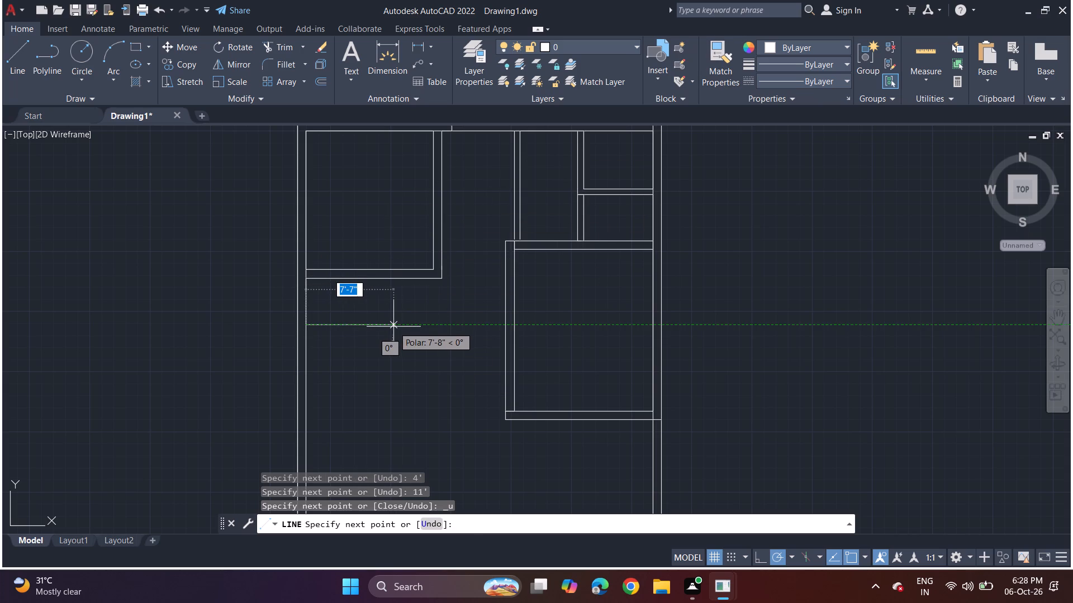
# Continue the line 5' right, 6" down and back to the left exterior wall's inner face to form a short stub wall.
pyautogui.write("5'")
pyautogui.press('Return')
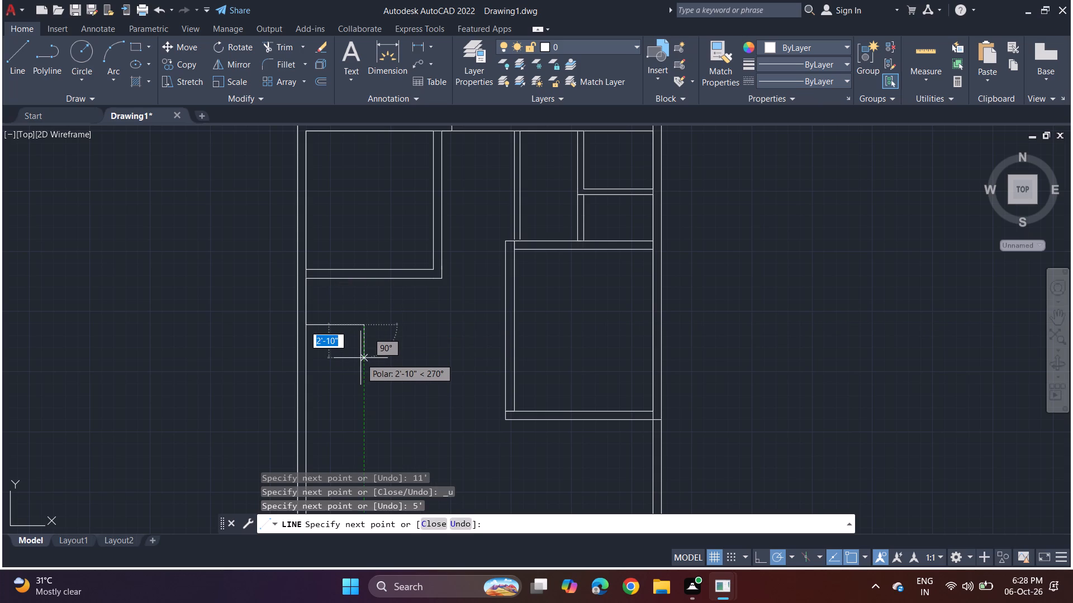
pyautogui.press('6')
pyautogui.press('Return')
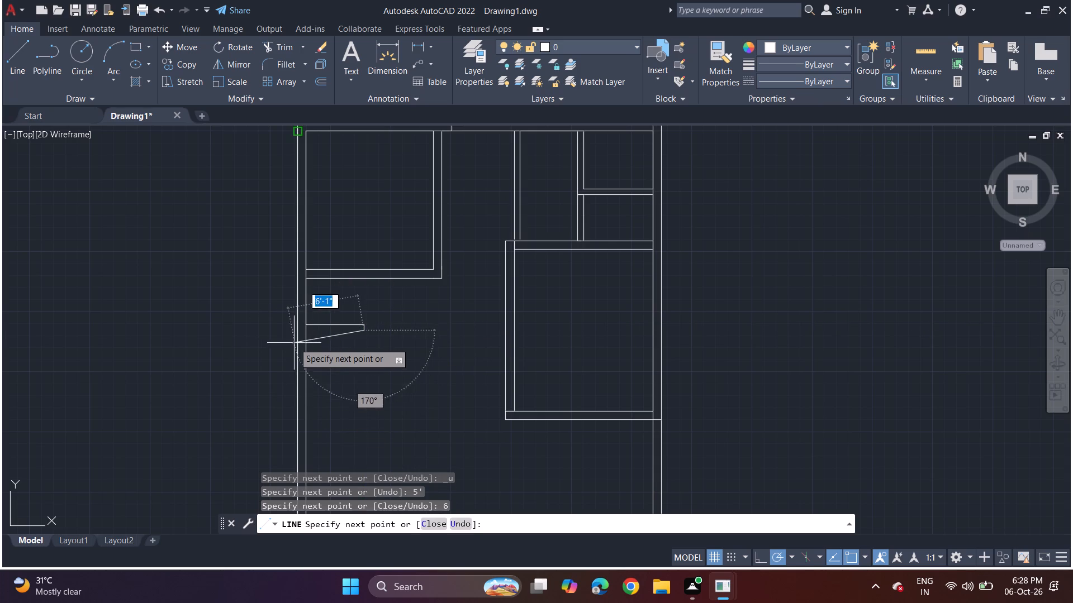
pyautogui.click(303, 334)
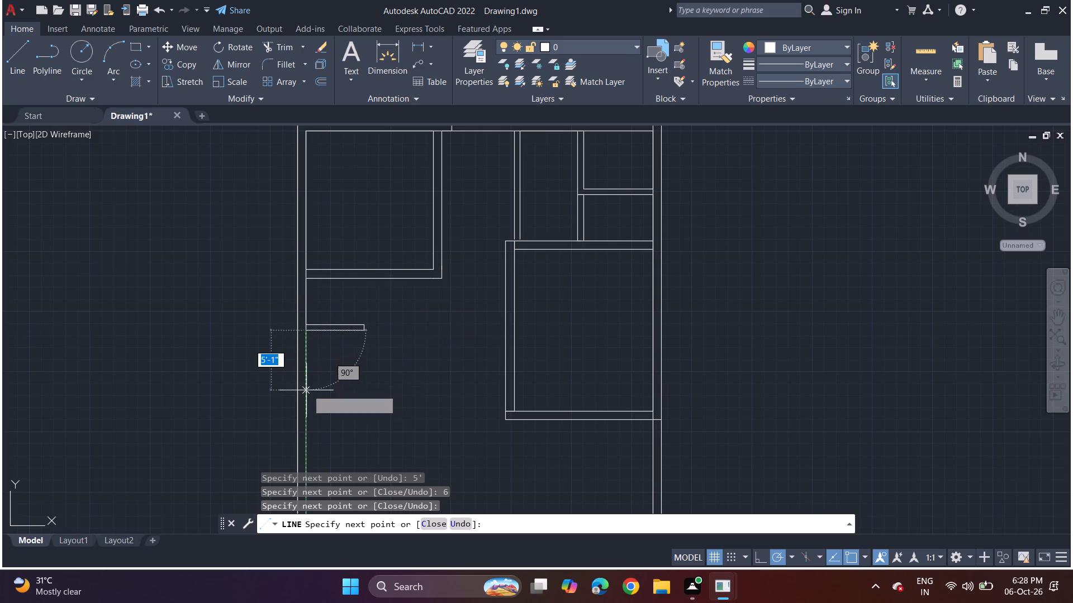
pyautogui.press('space')
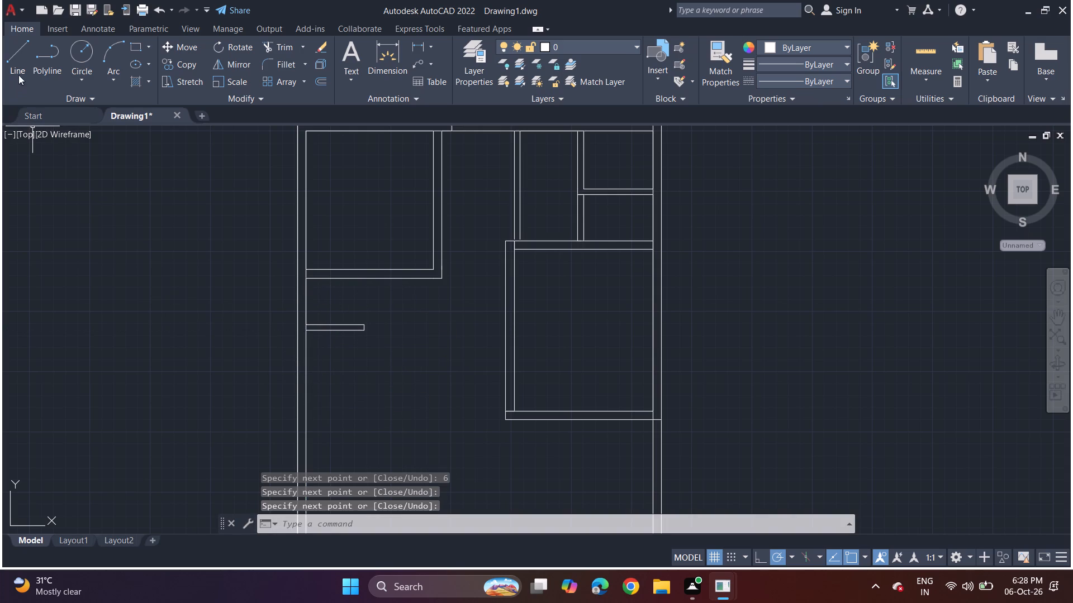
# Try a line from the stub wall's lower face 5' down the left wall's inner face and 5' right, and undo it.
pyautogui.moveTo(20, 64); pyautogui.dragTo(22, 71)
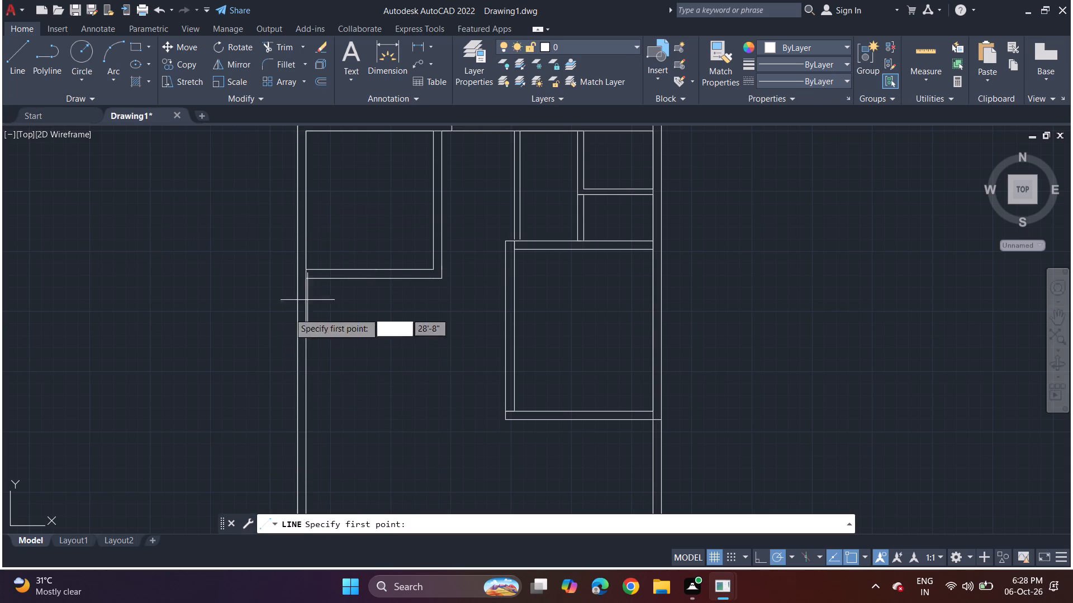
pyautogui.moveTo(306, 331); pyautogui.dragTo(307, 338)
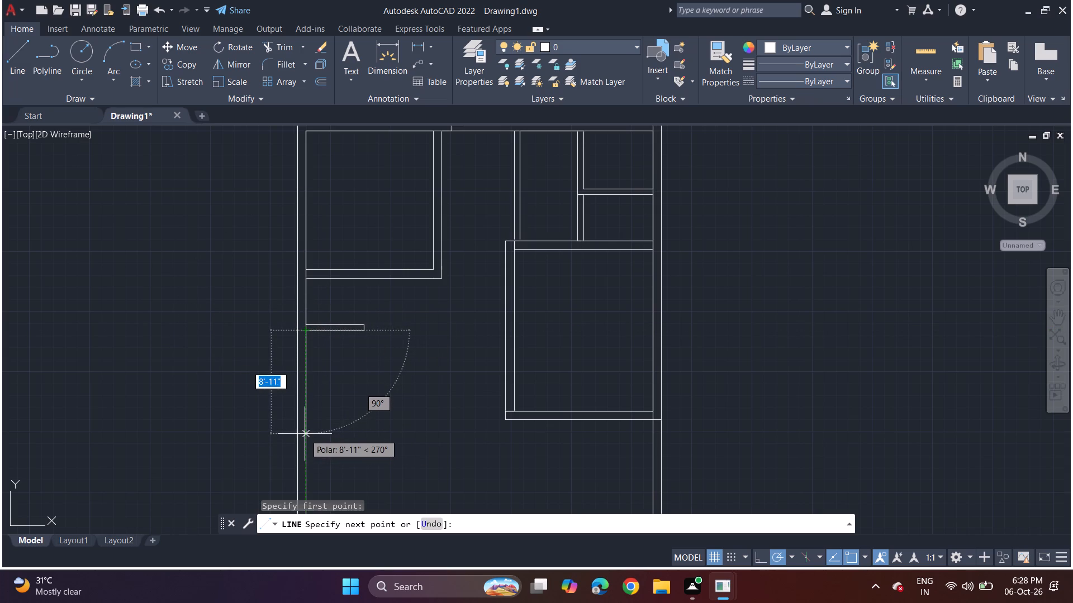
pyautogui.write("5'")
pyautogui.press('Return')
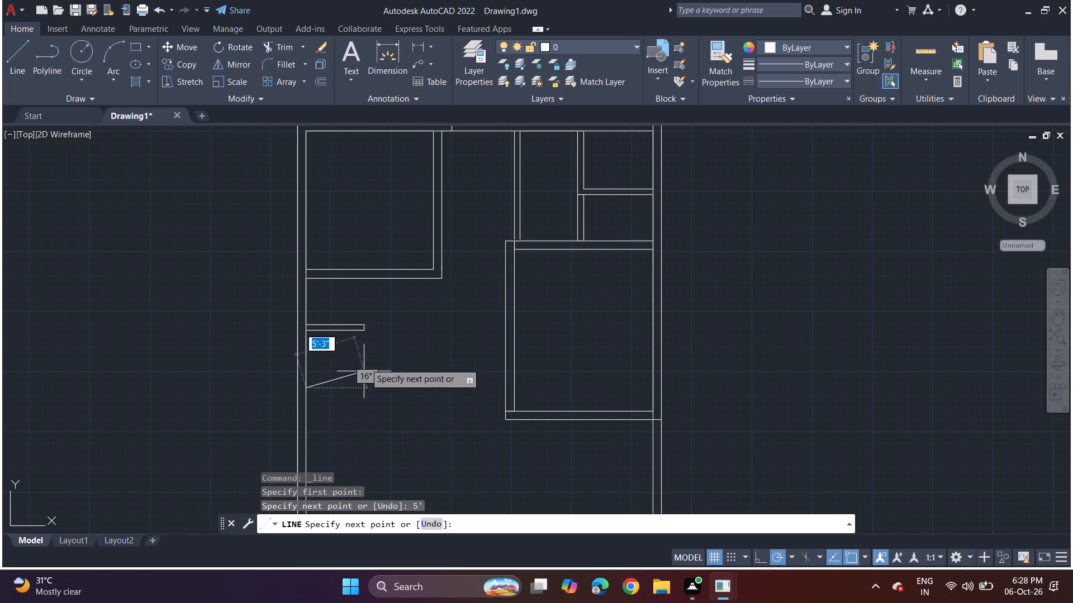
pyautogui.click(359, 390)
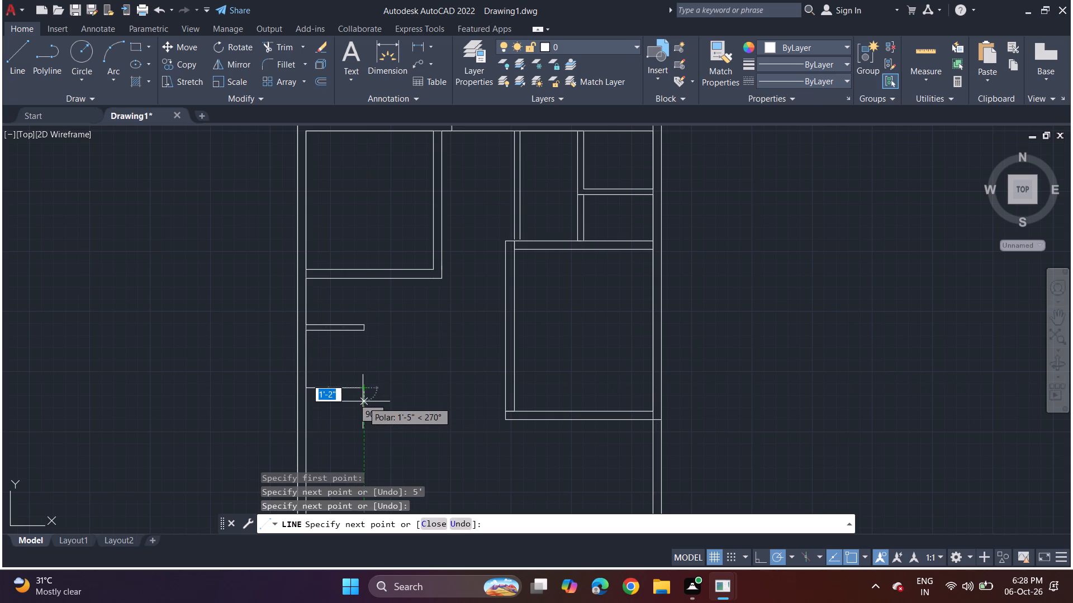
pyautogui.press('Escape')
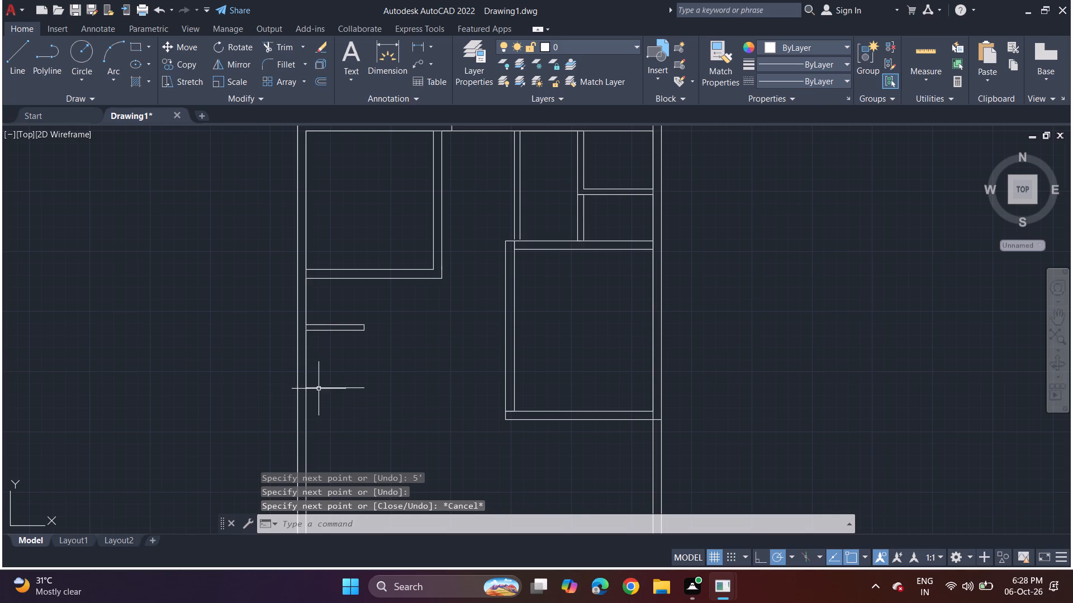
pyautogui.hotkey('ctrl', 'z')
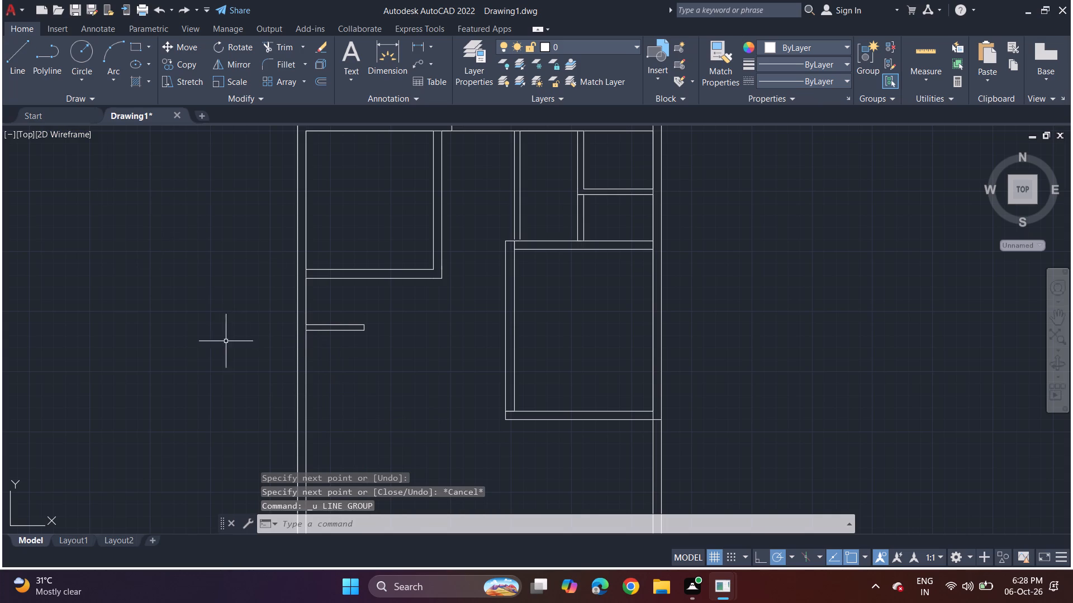
# Draw a wall outline from the stub wall's lower face: 5' down the left wall, 15'9" right, 9" down and back to the left wall's inner face.
pyautogui.click(15, 55)
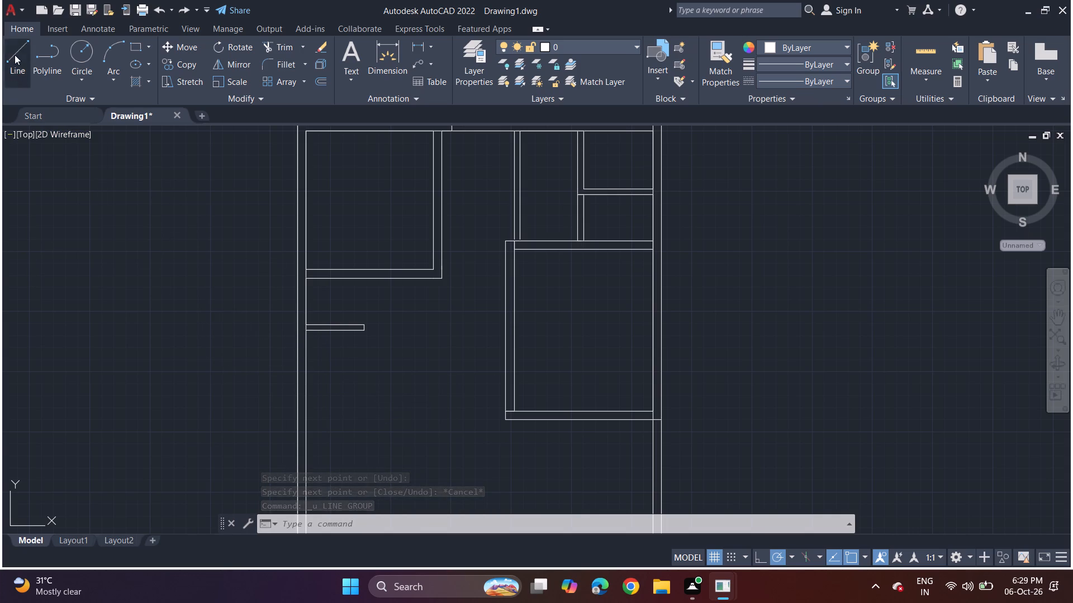
pyautogui.click(305, 331)
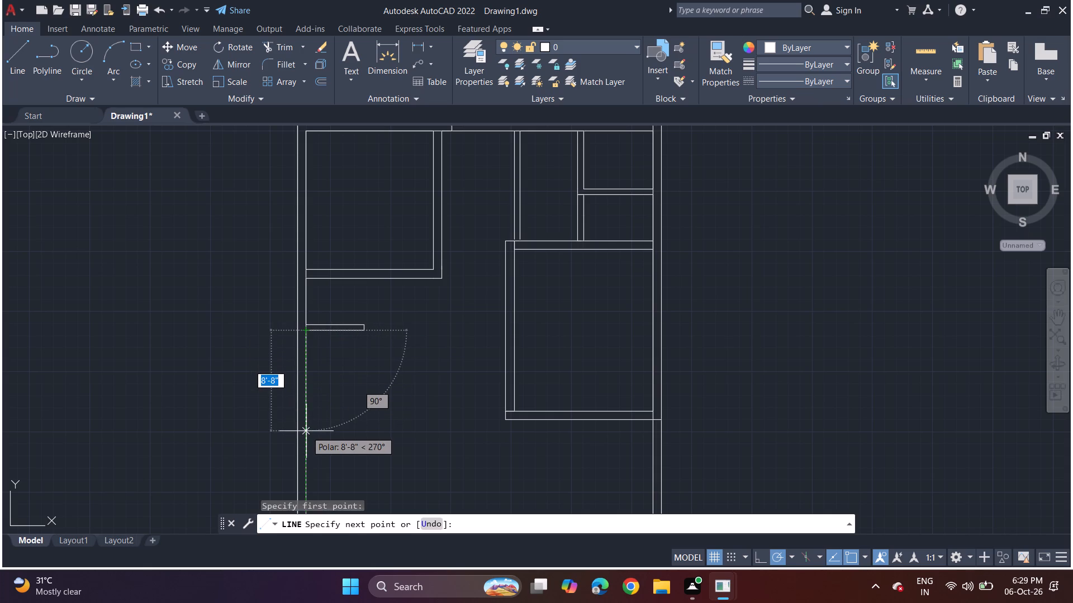
pyautogui.write("5'")
pyautogui.press('Return')
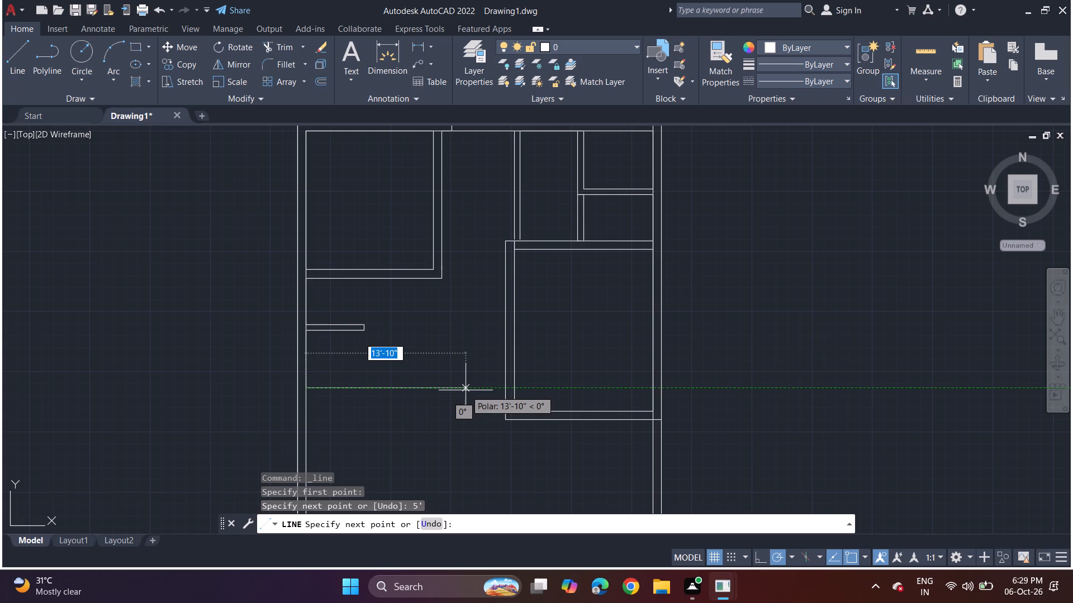
pyautogui.write("15'")
pyautogui.write('9"')
pyautogui.press('Return')
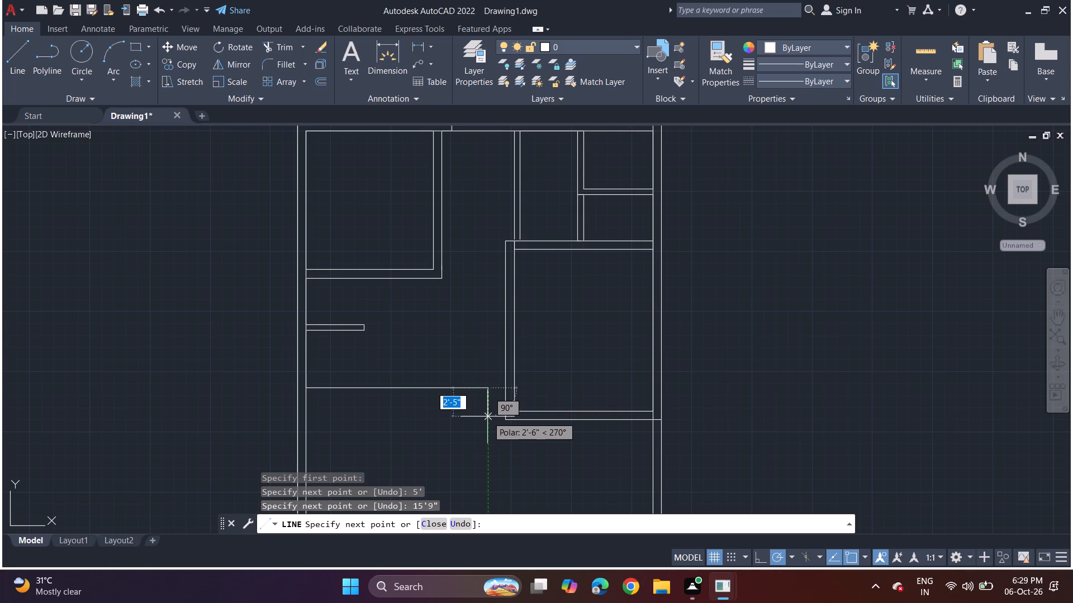
pyautogui.press('9')
pyautogui.press('Return')
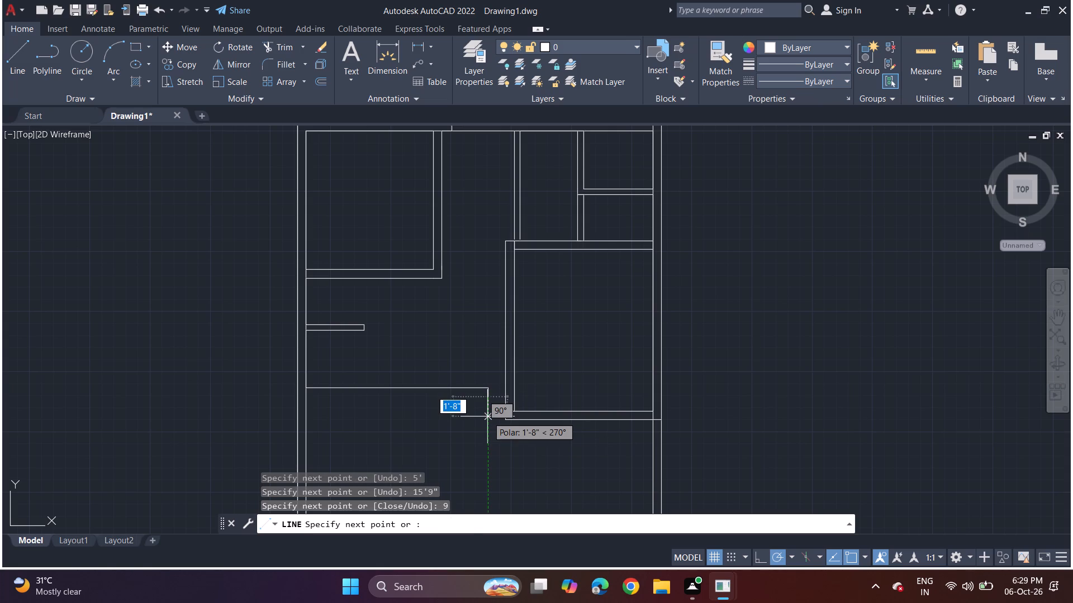
pyautogui.click(487, 414)
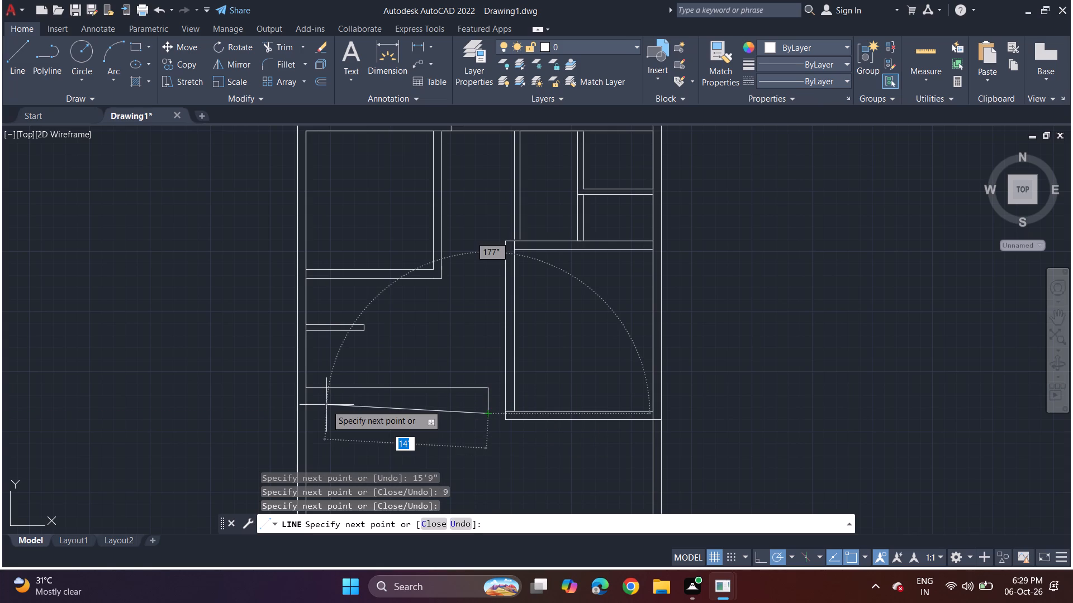
pyautogui.hotkey('ctrl', 'z')
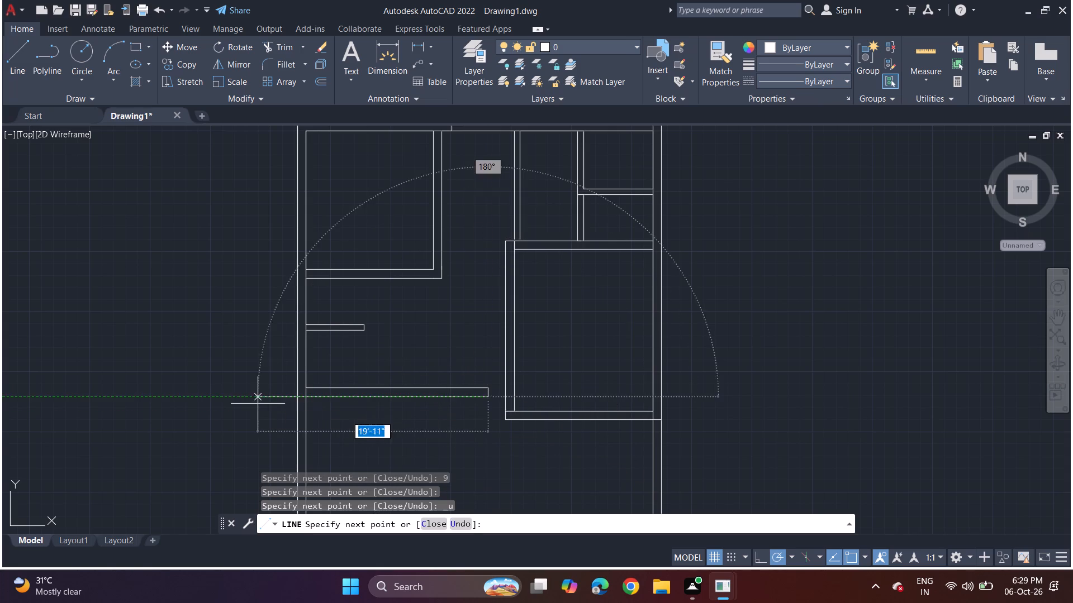
pyautogui.click(303, 401)
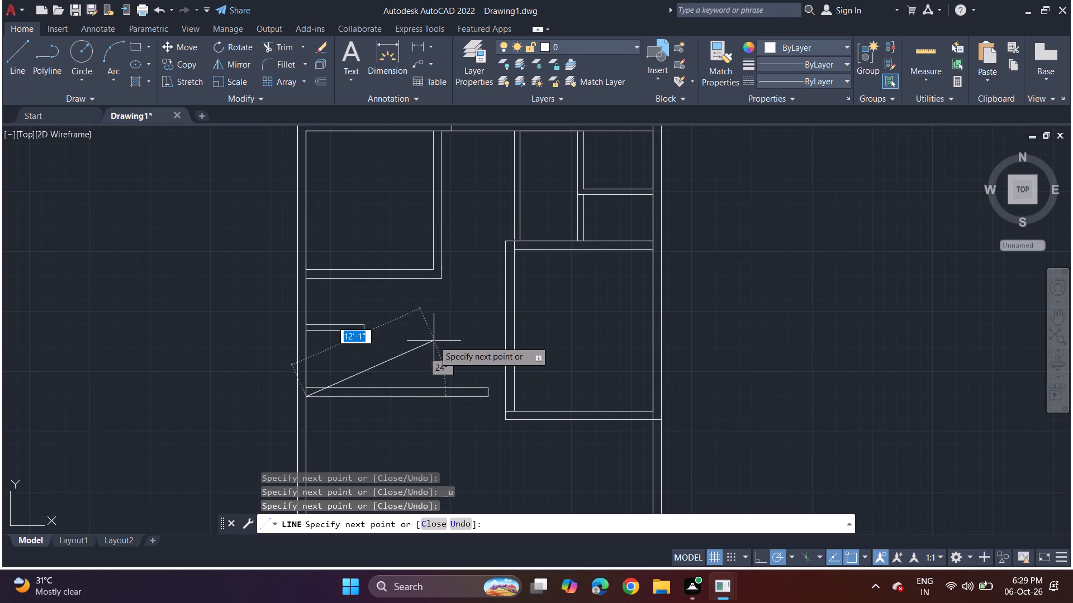
pyautogui.press('space')
# Draw lines from the new wall's lower face 18' down the left wall, 15'9" right and up to the new wall's free end.
pyautogui.moveTo(360, 385); pyautogui.dragTo(320, 257, button='middle')
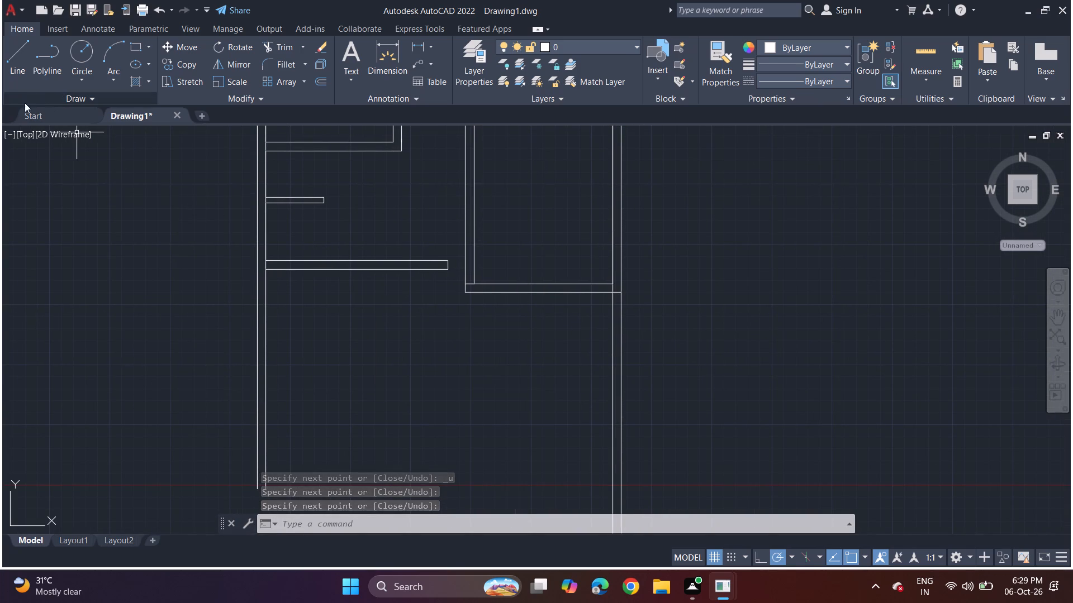
pyautogui.click(21, 71)
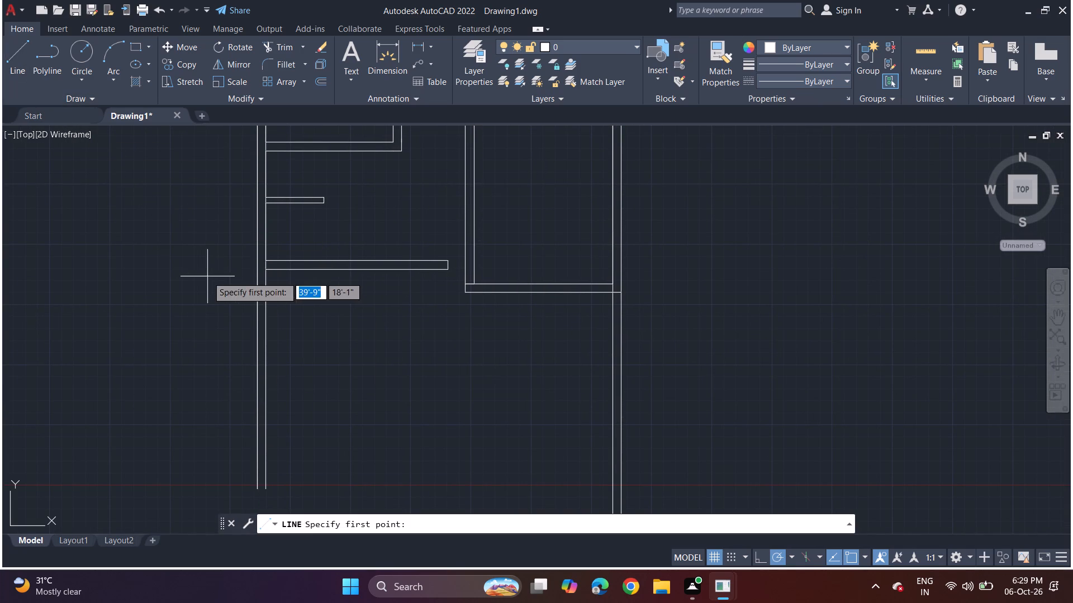
pyautogui.click(270, 266)
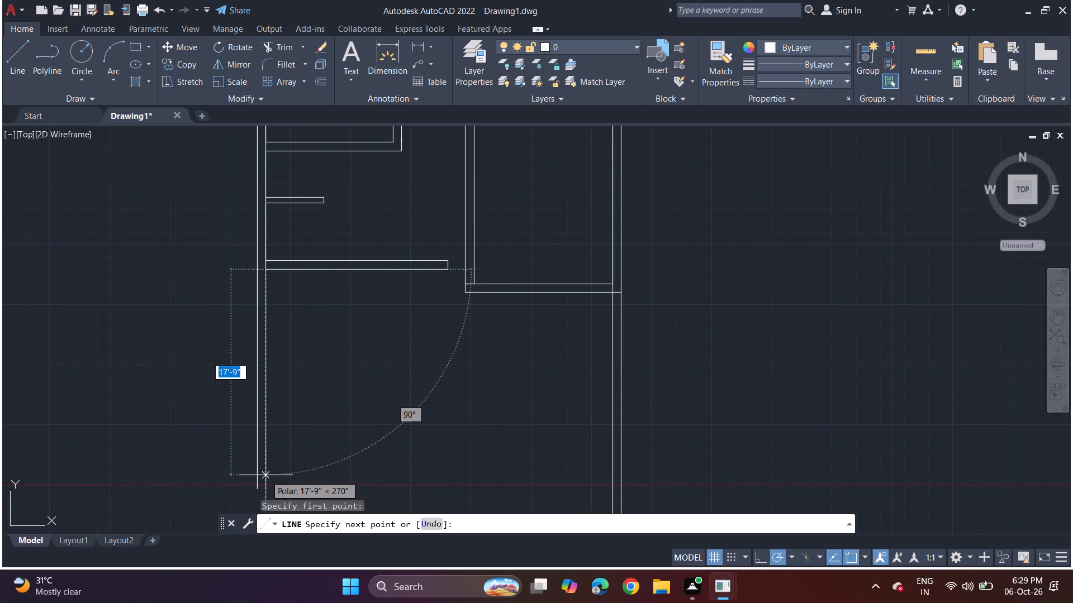
pyautogui.press('1')
pyautogui.press('8')
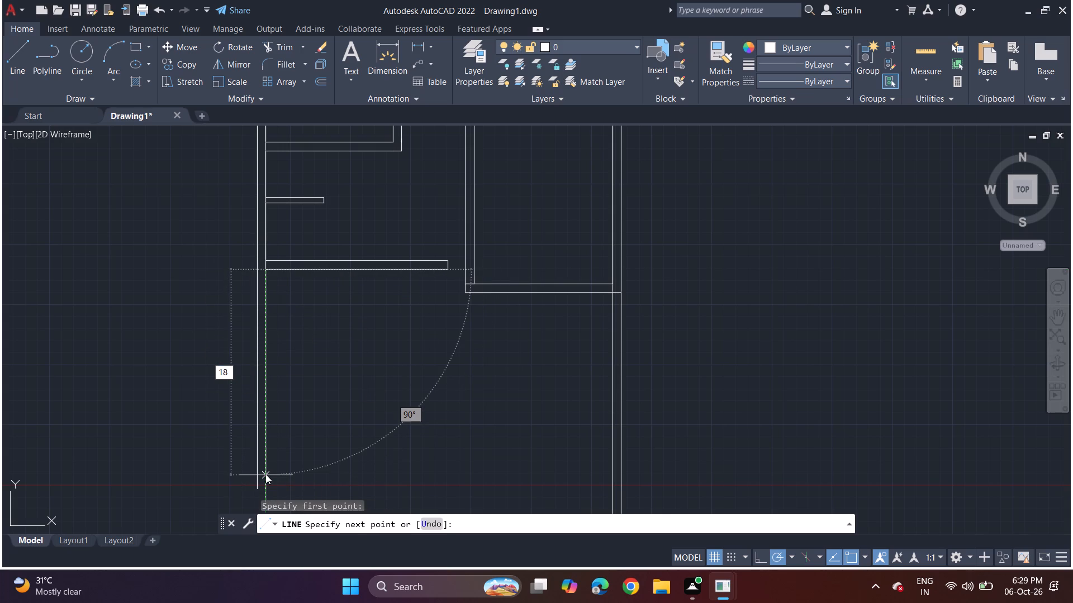
pyautogui.press("'")
pyautogui.press('Return')
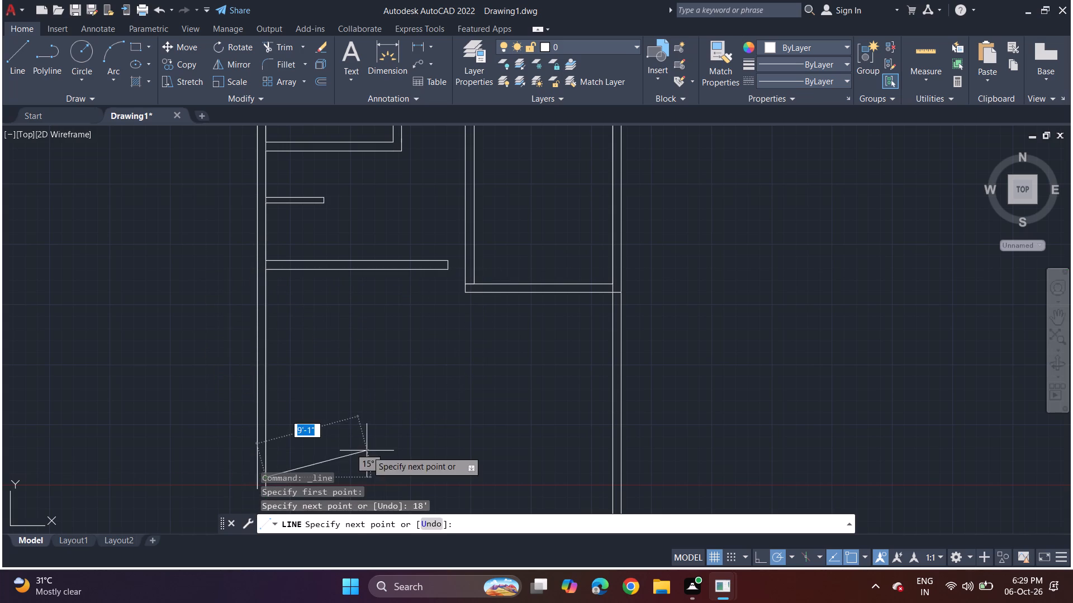
pyautogui.moveTo(362, 442); pyautogui.dragTo(322, 348, button='middle')
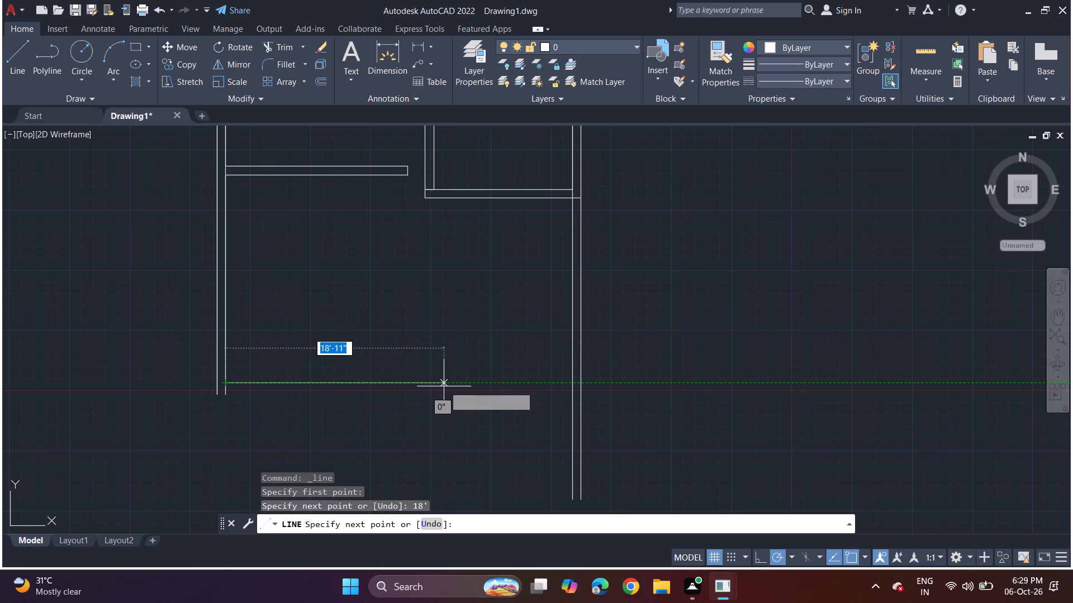
pyautogui.write('15')
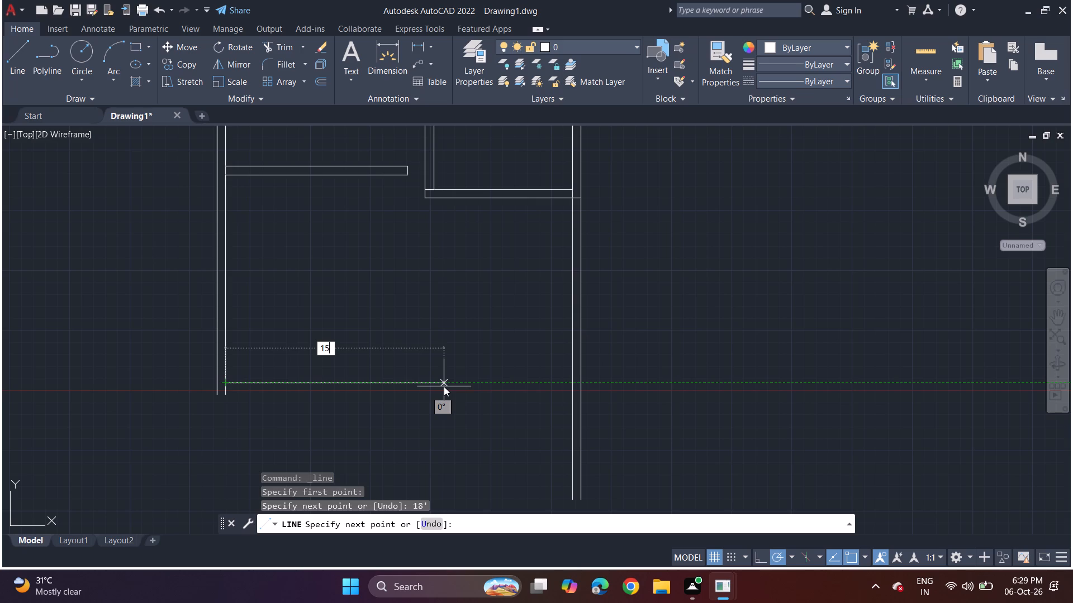
pyautogui.write('\'9"')
pyautogui.press('Return')
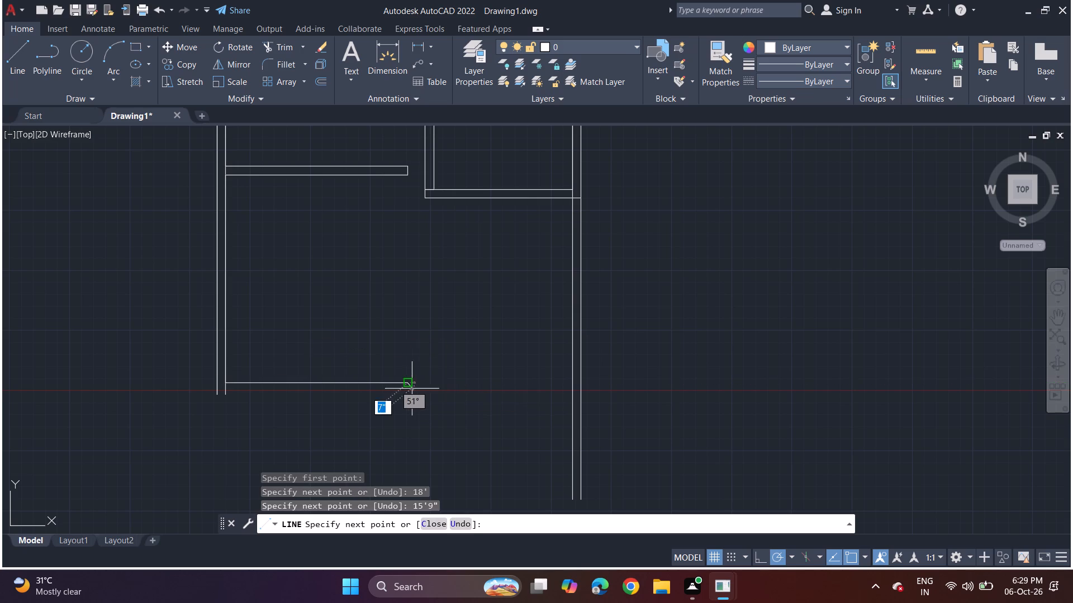
pyautogui.click(408, 176)
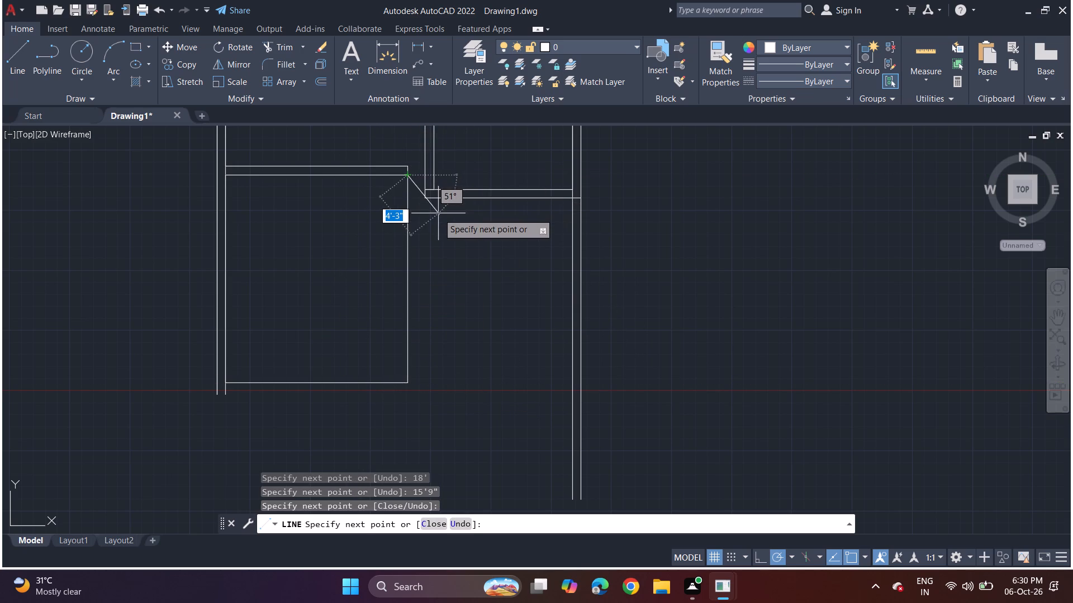
pyautogui.press('space')
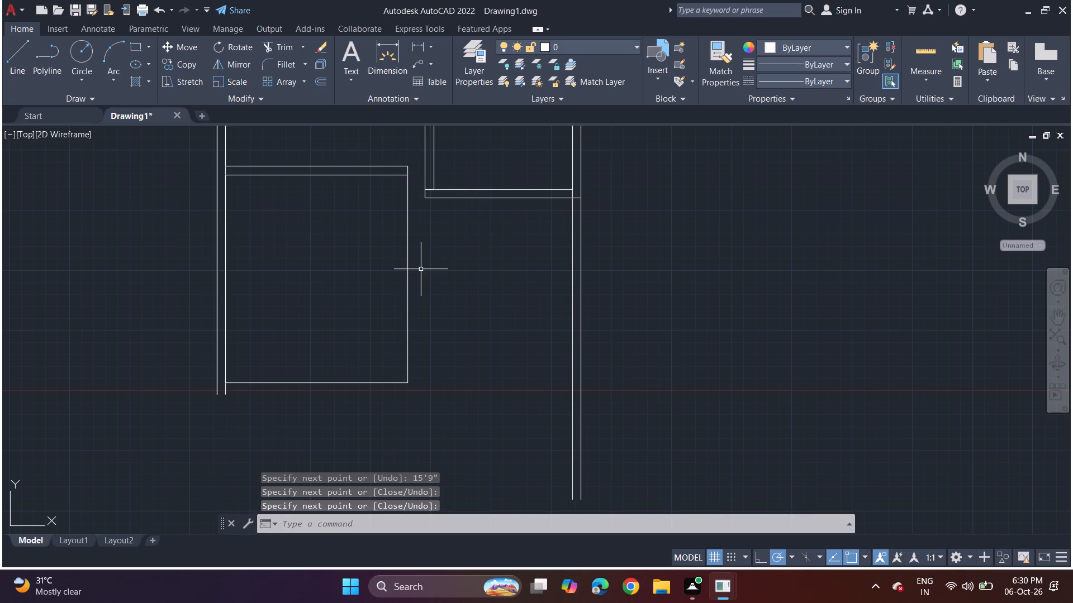
# Delete the vertical line closing the right side of the lower-left room.
pyautogui.click(406, 295)
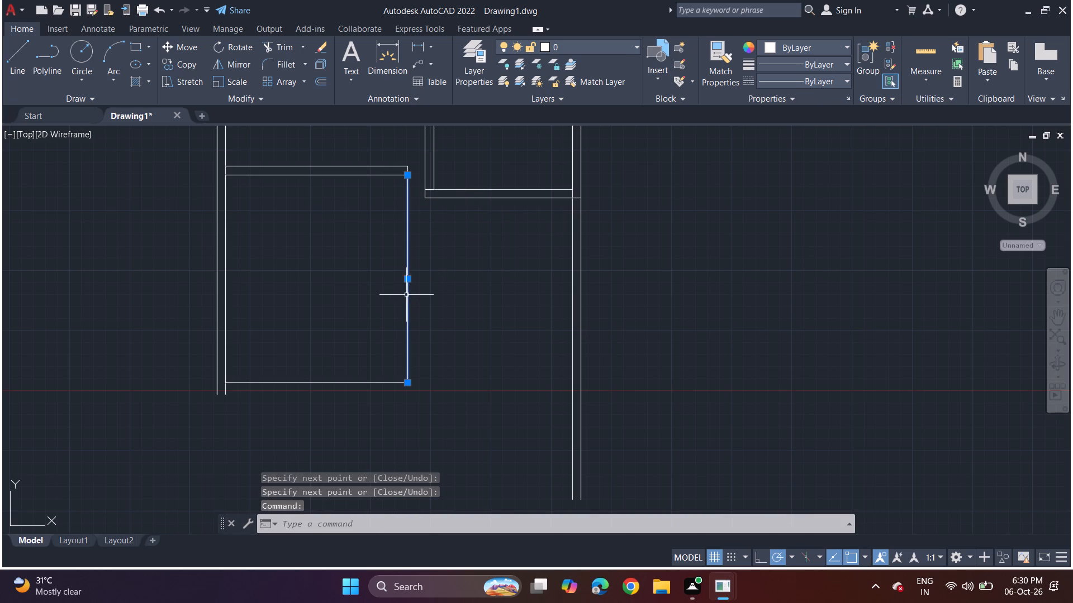
pyautogui.press('Delete')
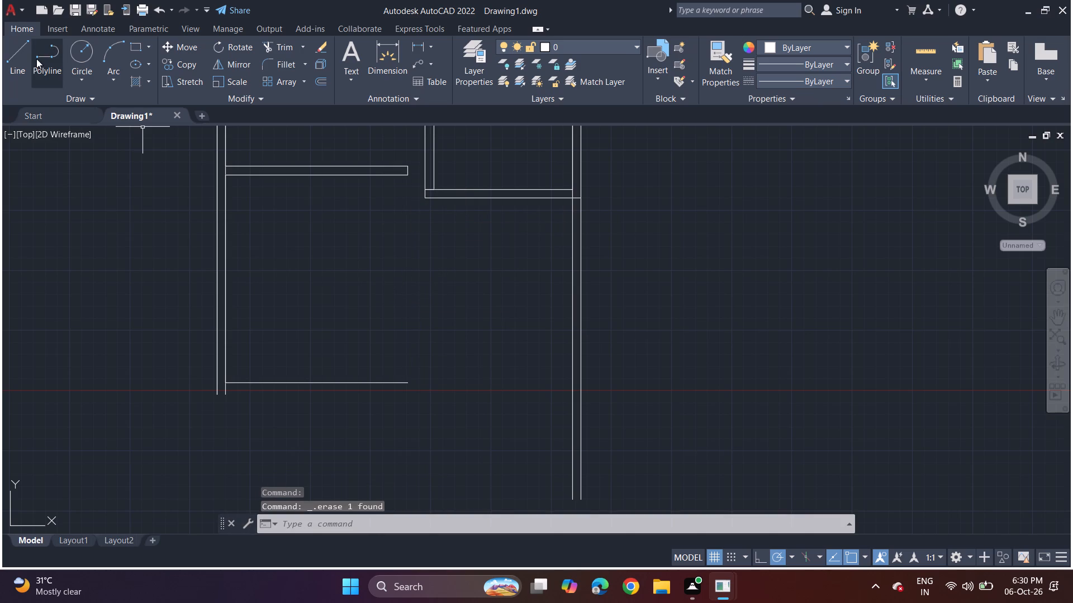
# Draw lines down through the right room's bottom wall at the right exterior wall, 5' further down, 7' left and up to the bottom wall's underside.
pyautogui.click(22, 55)
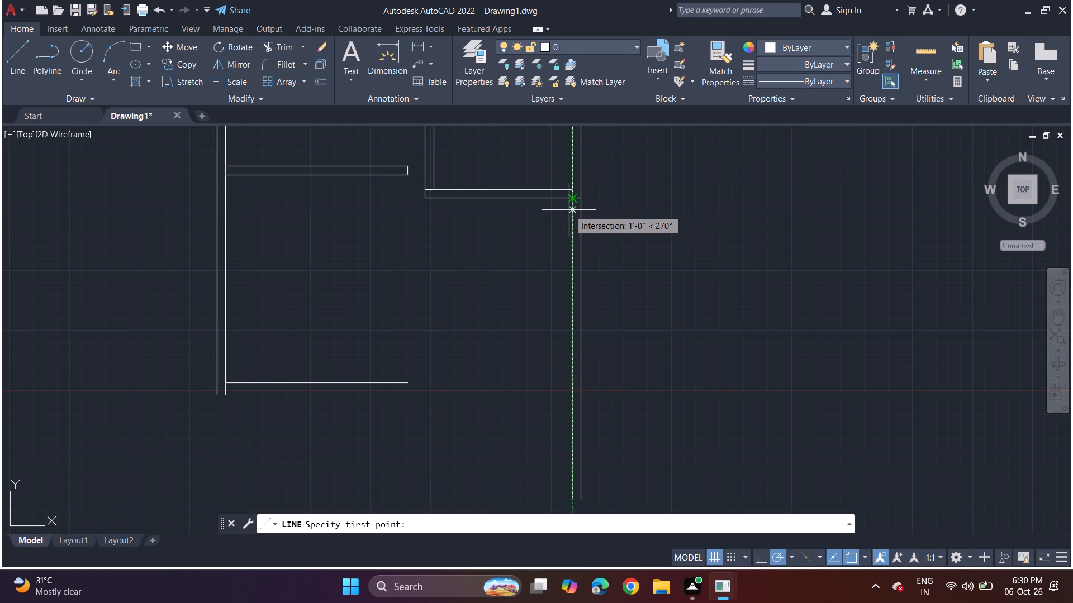
pyautogui.click(572, 192)
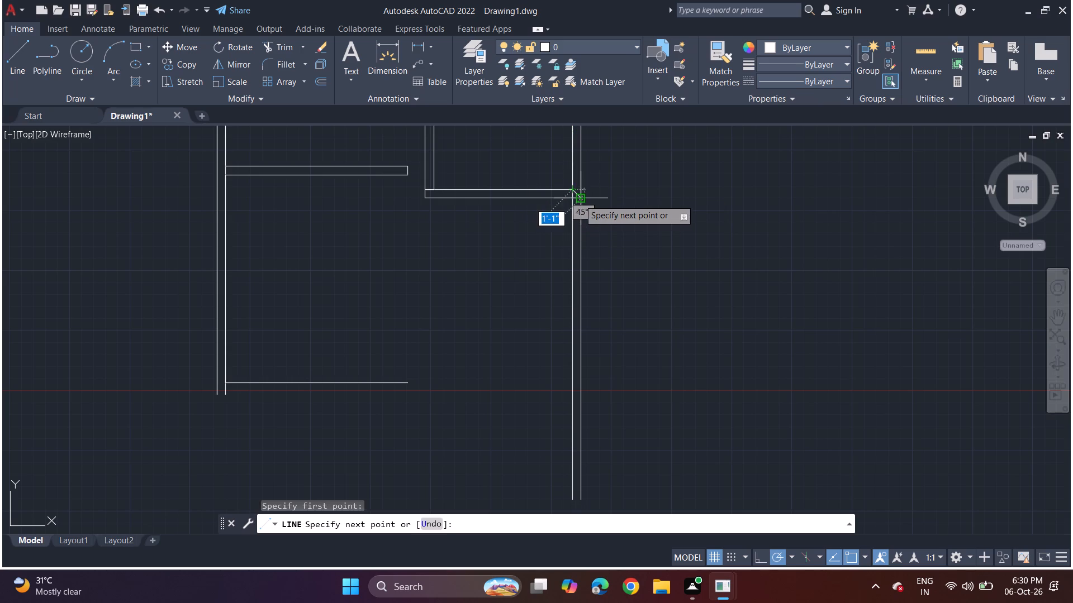
pyautogui.click(569, 198)
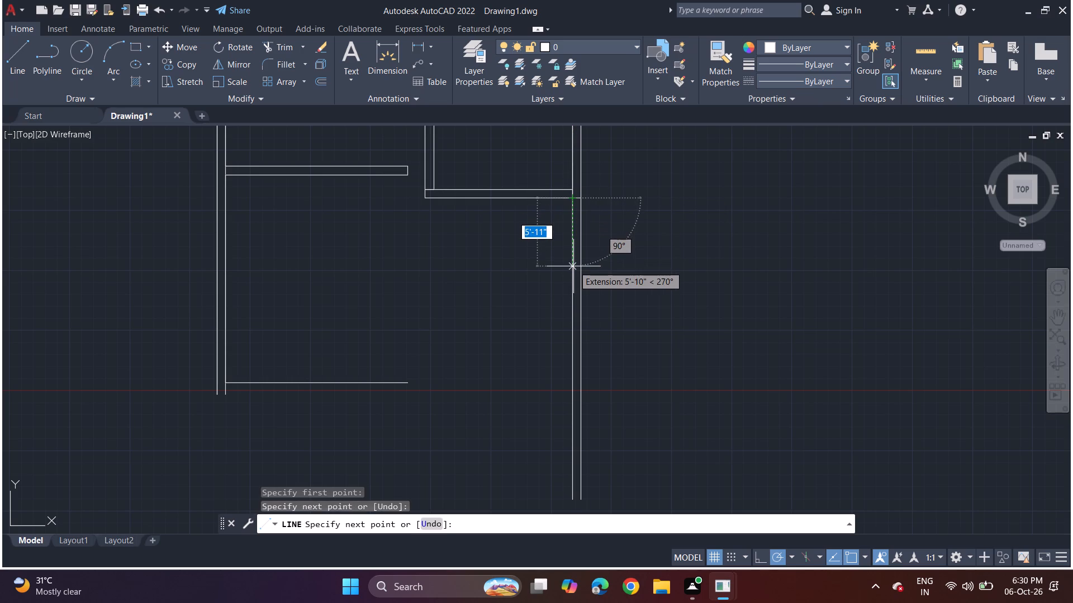
pyautogui.write("5'")
pyautogui.press('Return')
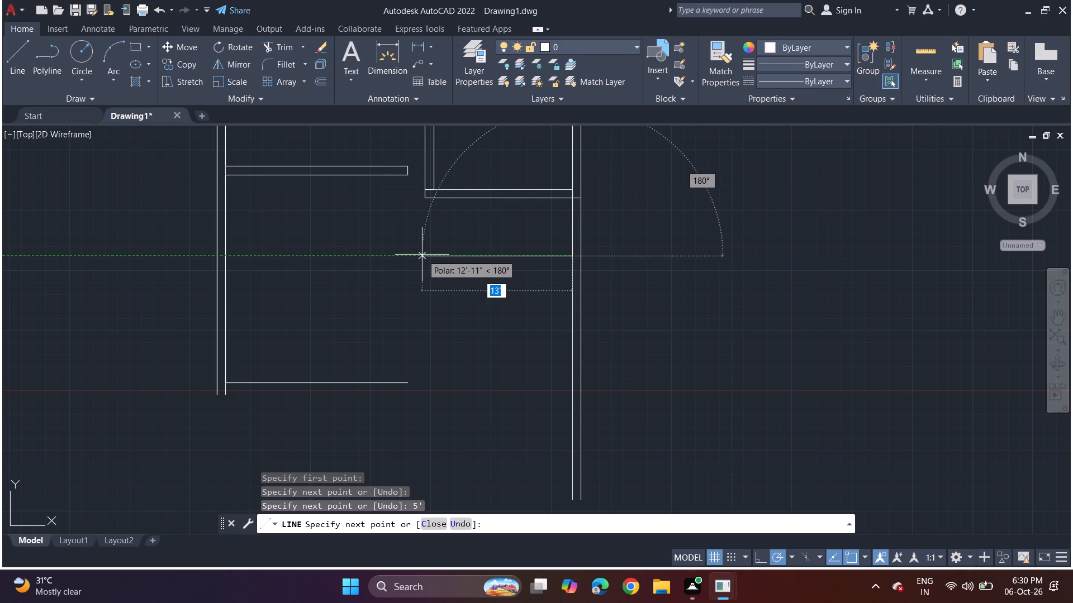
pyautogui.write("7'")
pyautogui.press('Return')
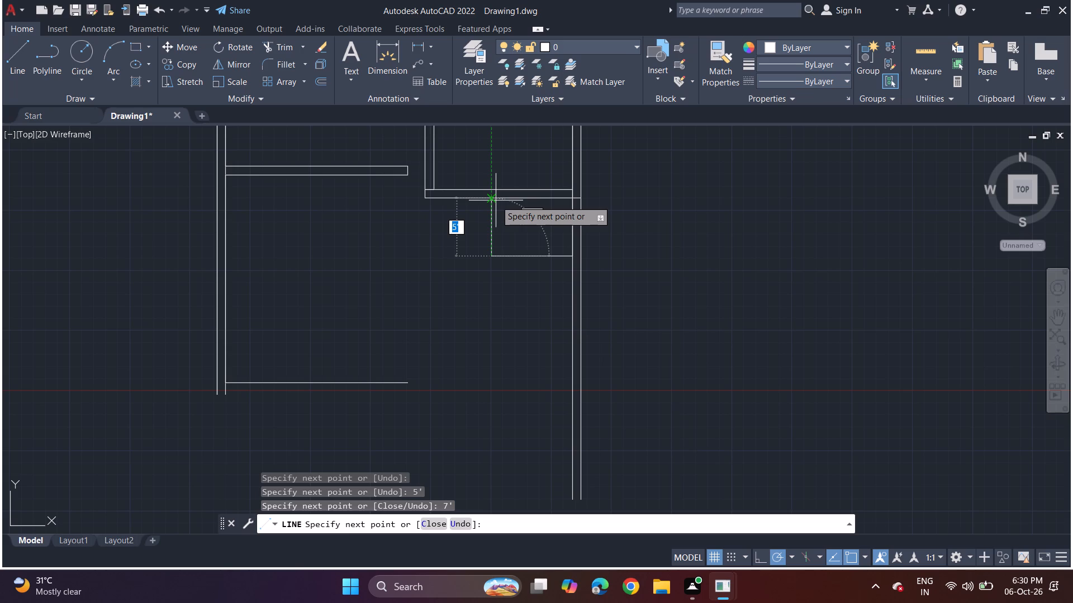
pyautogui.click(496, 197)
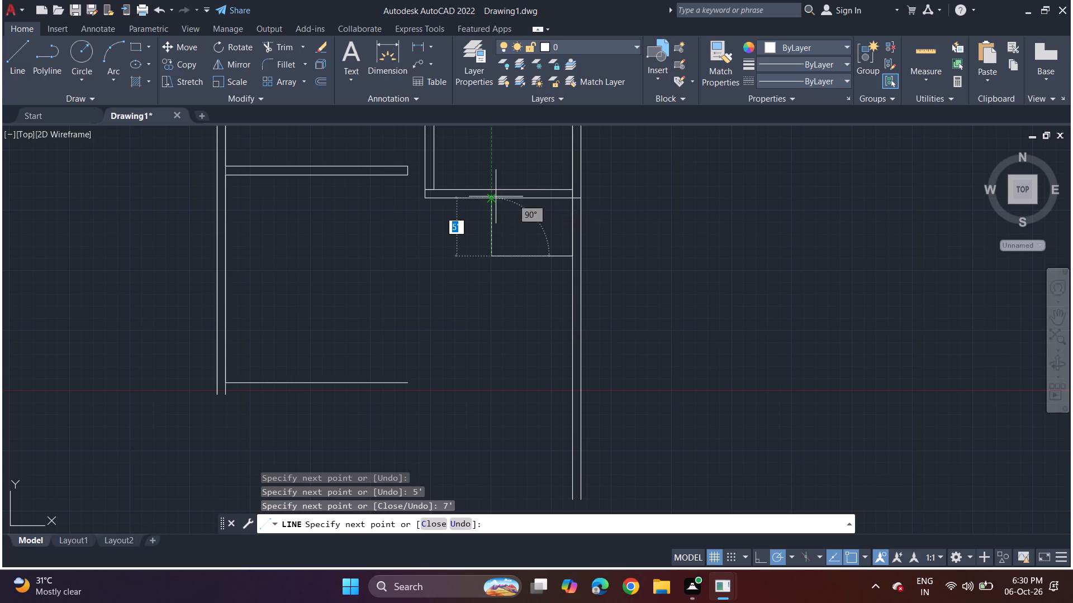
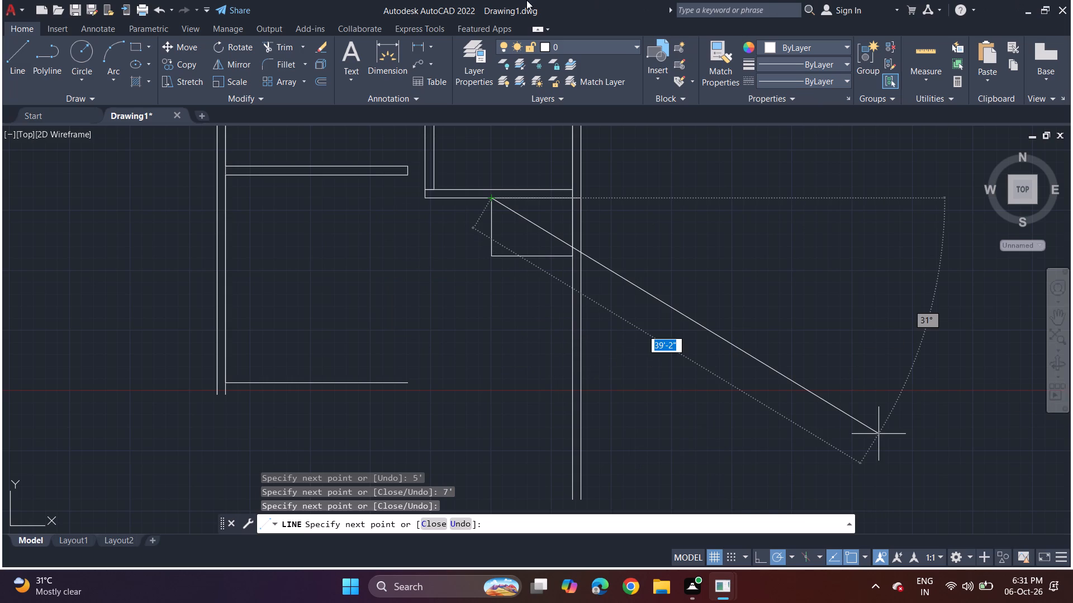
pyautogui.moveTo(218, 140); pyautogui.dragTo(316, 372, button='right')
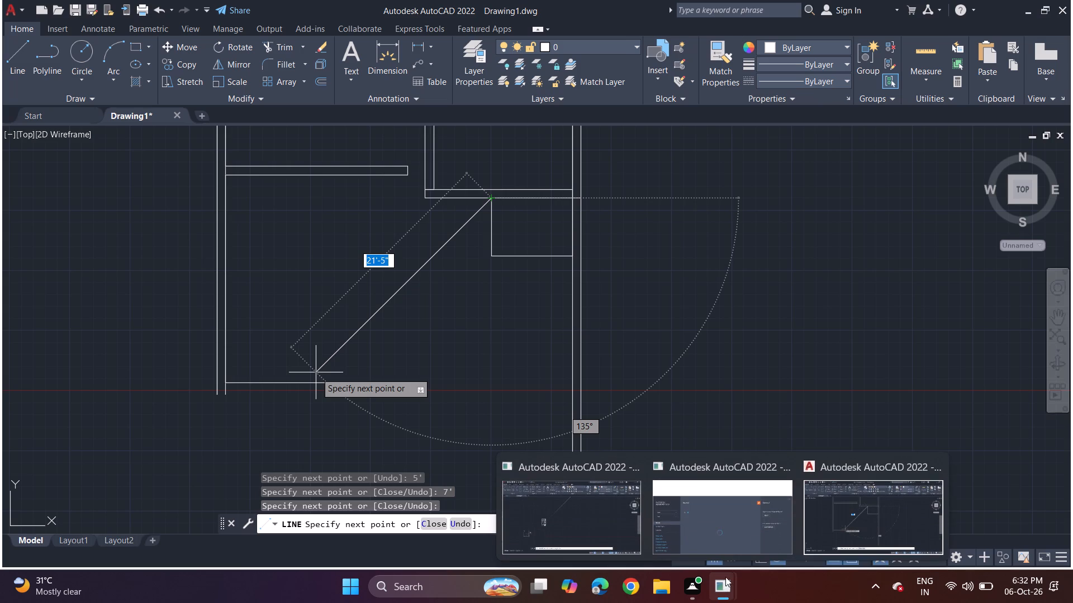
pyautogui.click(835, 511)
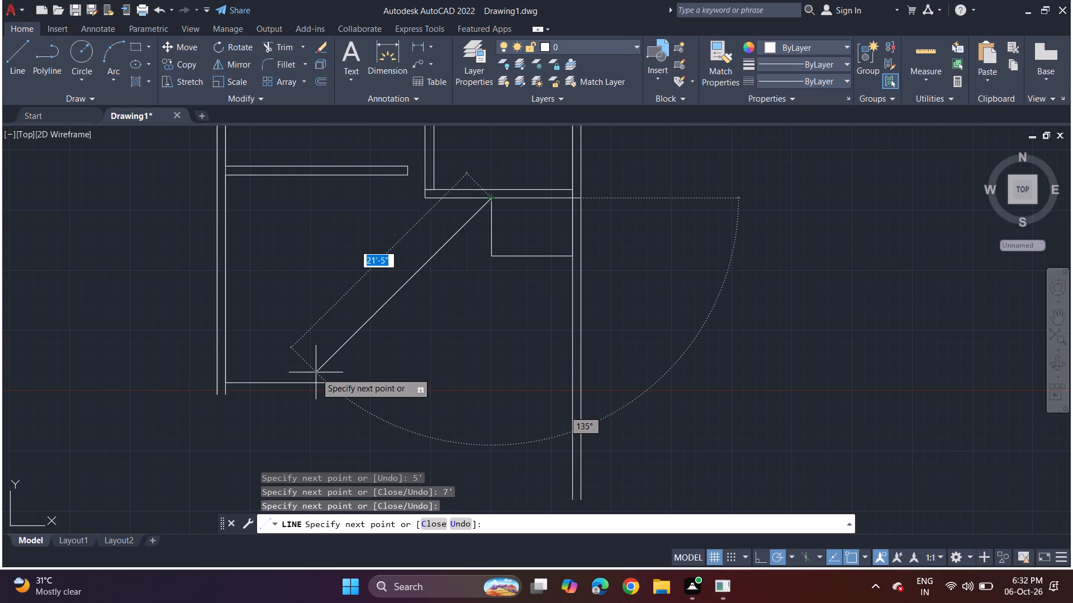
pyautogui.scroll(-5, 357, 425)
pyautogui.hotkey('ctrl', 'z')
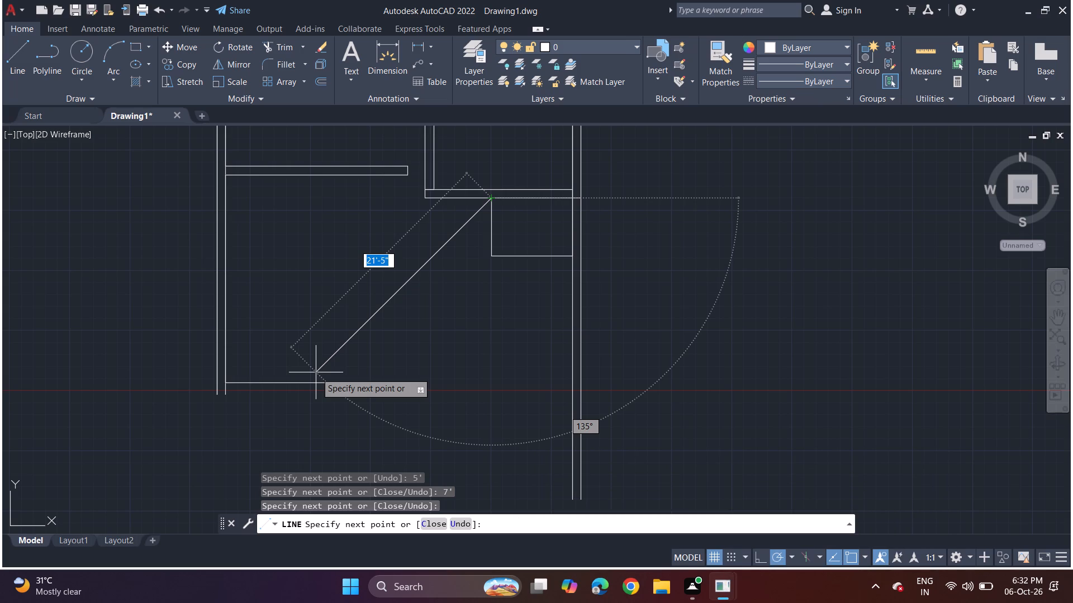
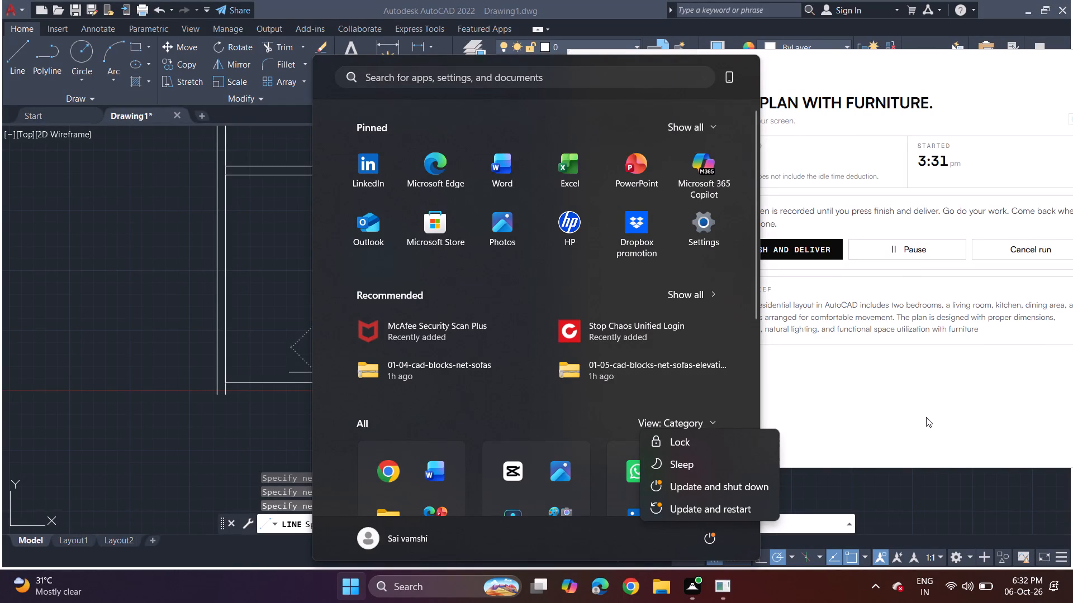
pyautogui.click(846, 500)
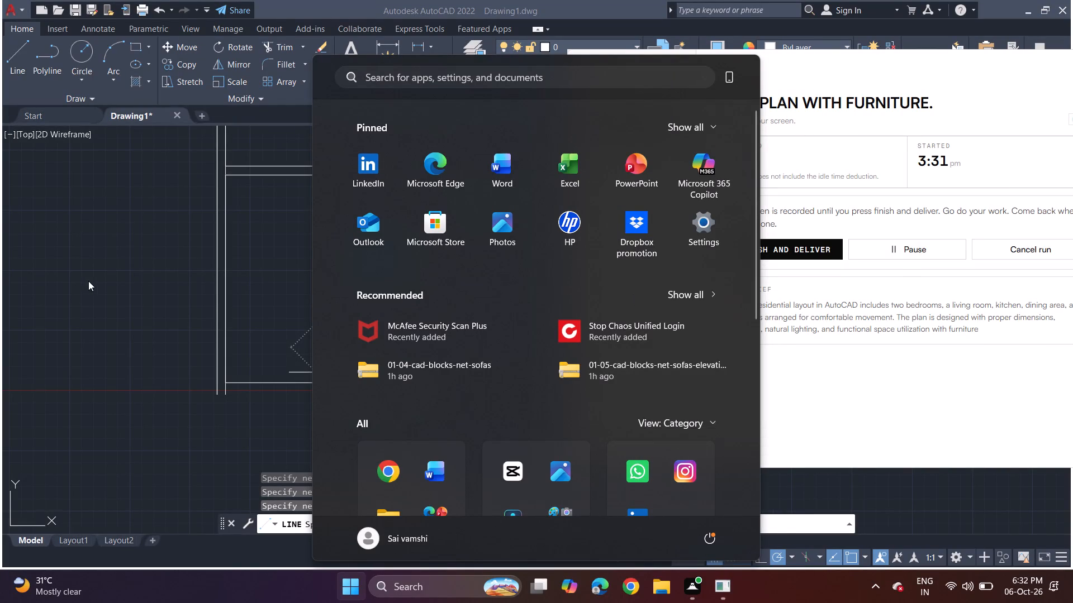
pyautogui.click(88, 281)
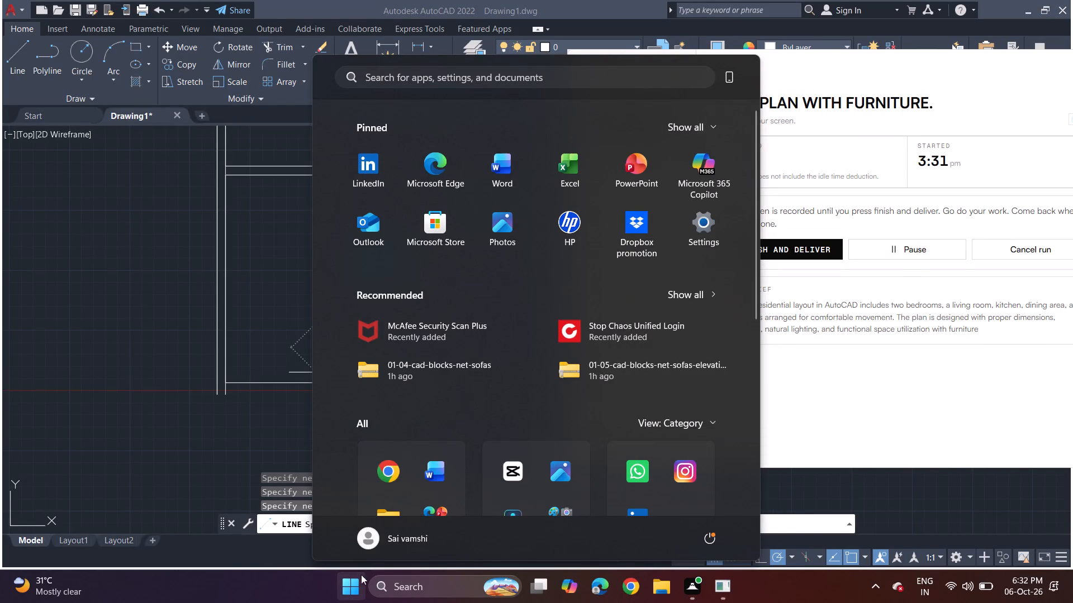
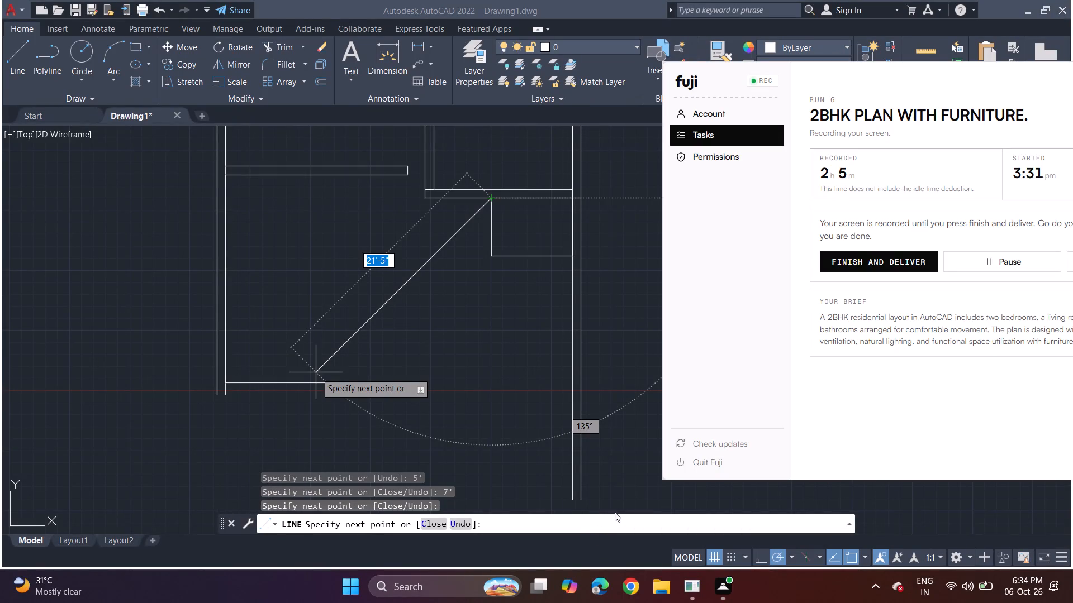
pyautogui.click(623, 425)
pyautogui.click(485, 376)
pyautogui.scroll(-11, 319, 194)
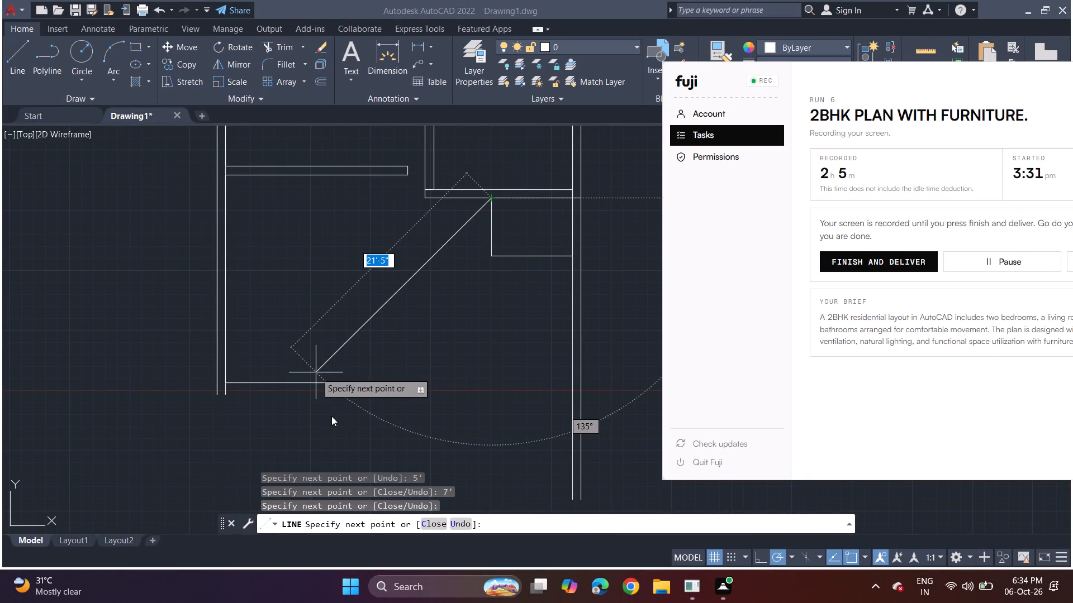
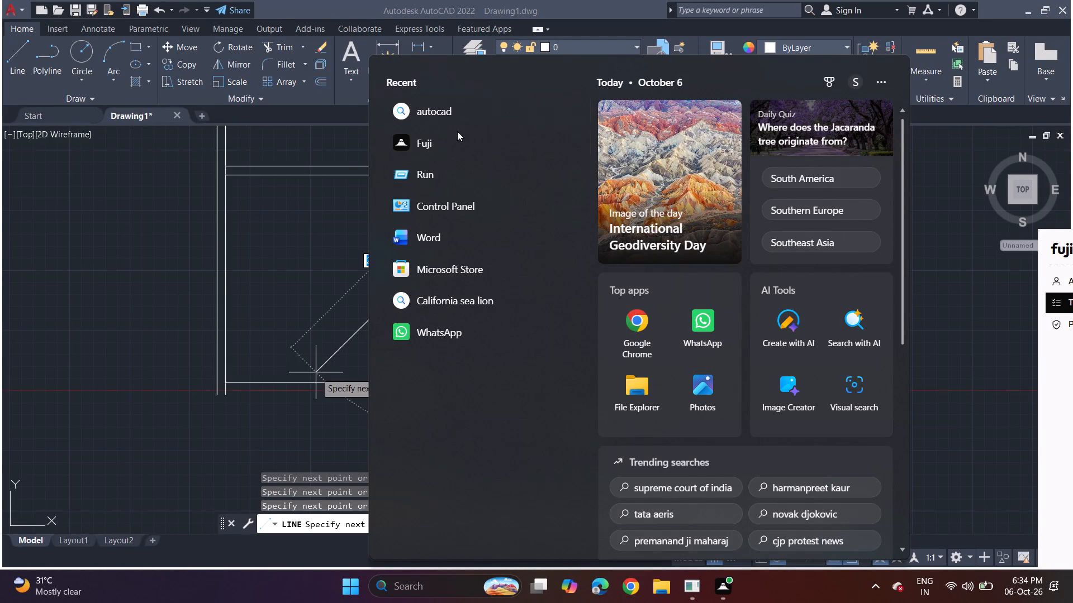
# Search Windows for "autocad" and launch the AutoCAD.exe app.
pyautogui.press('a')
pyautogui.press('u')
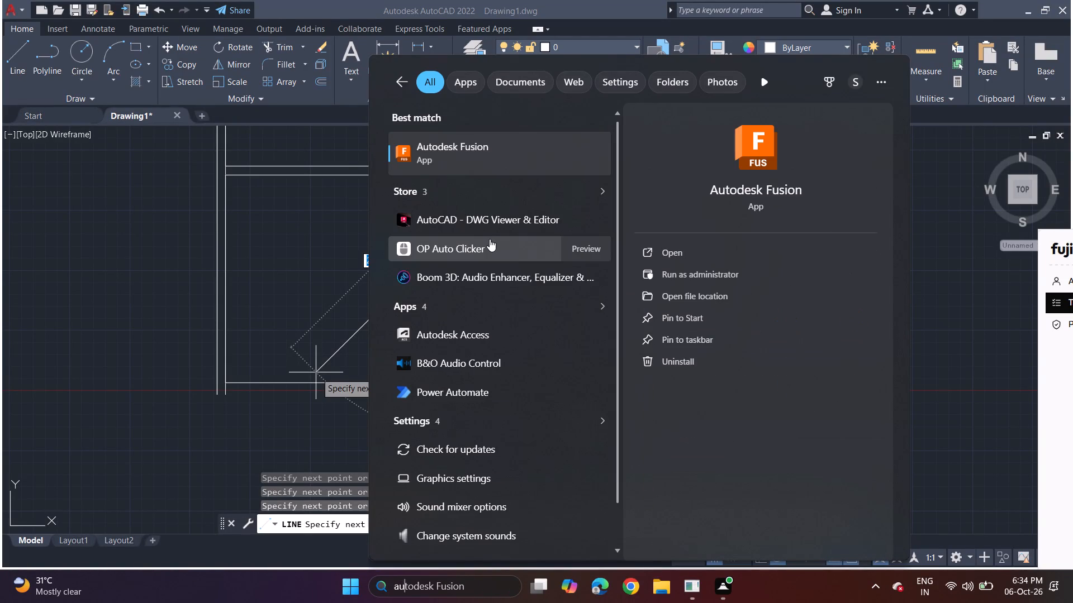
pyautogui.press('t')
pyautogui.press('o')
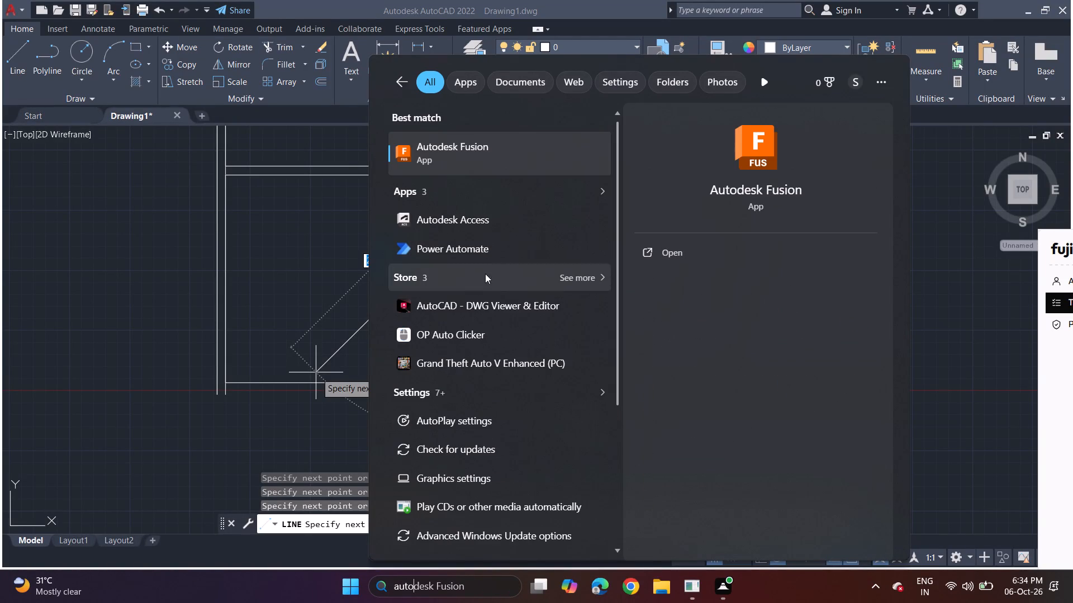
pyautogui.press('c')
pyautogui.write('ad')
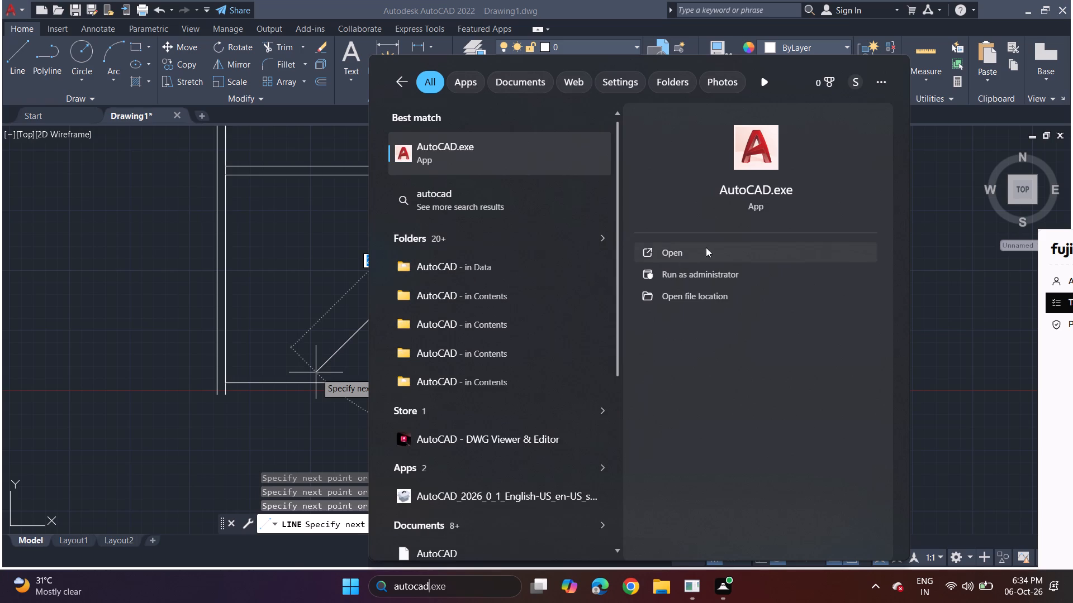
pyautogui.click(661, 261)
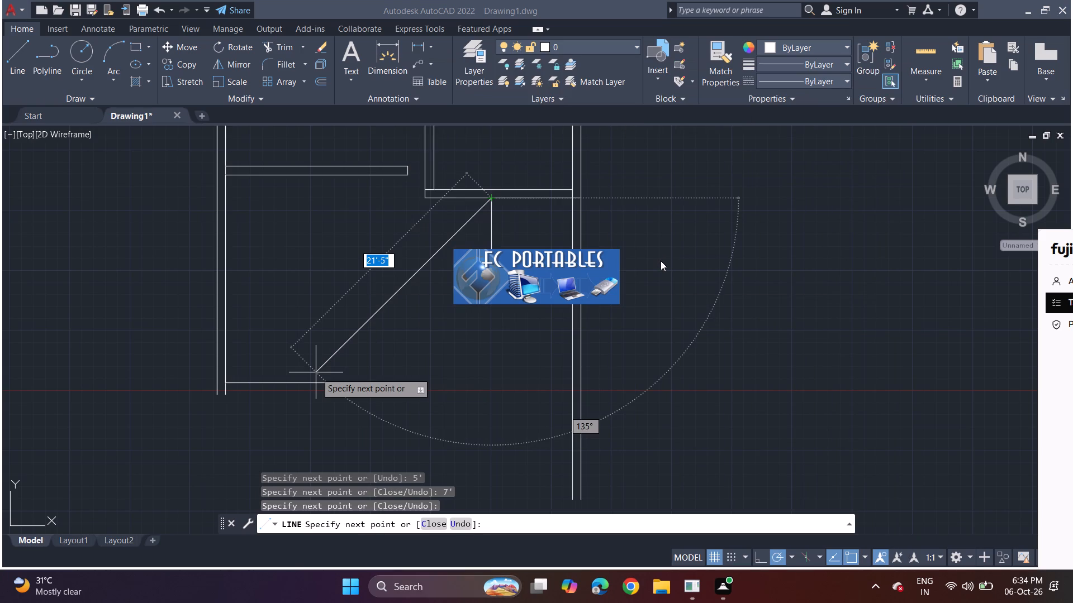
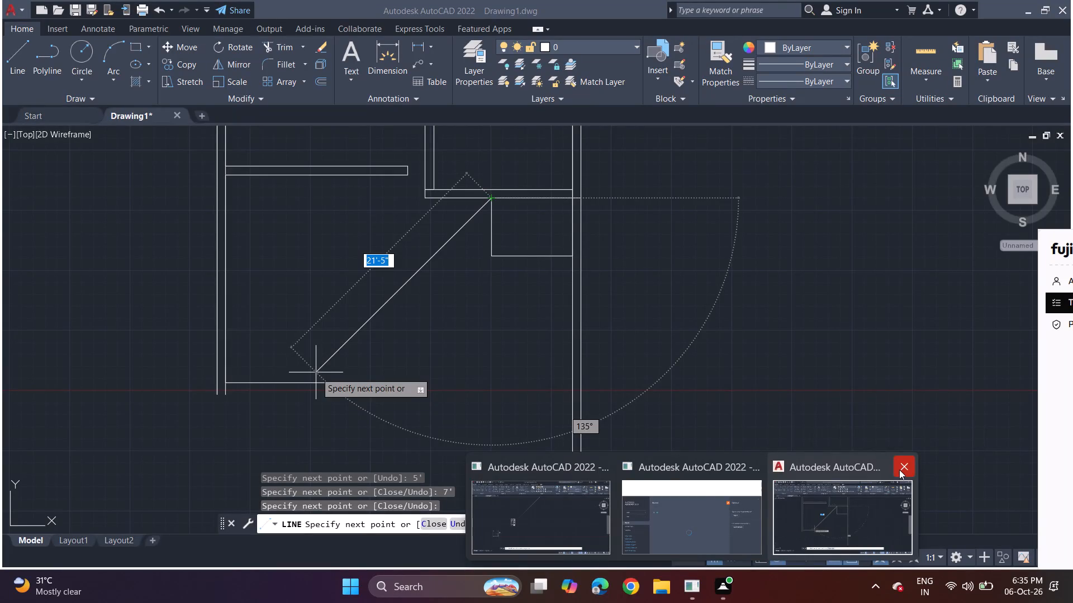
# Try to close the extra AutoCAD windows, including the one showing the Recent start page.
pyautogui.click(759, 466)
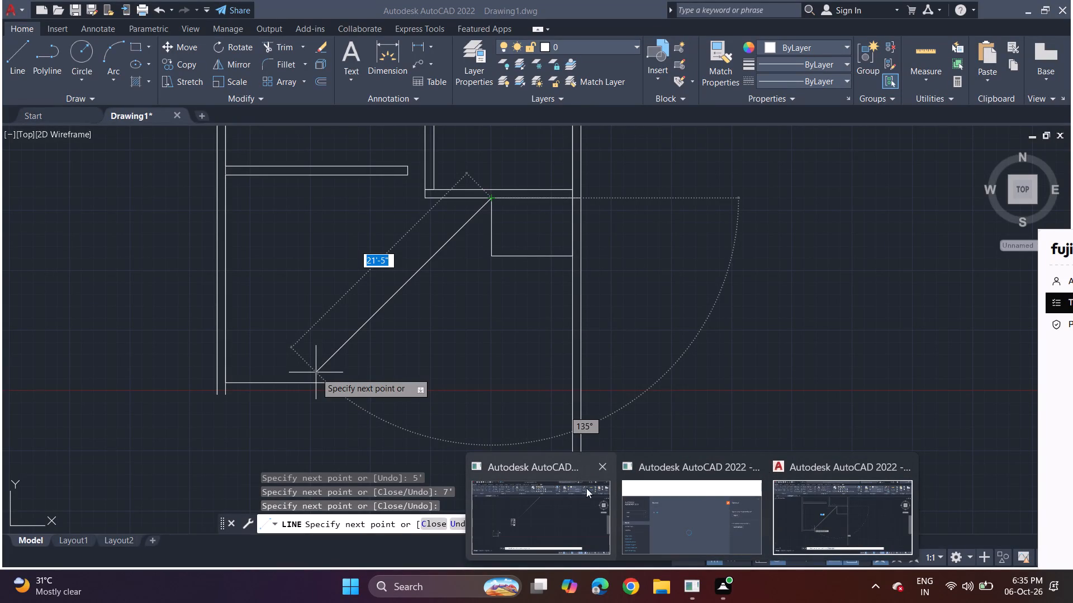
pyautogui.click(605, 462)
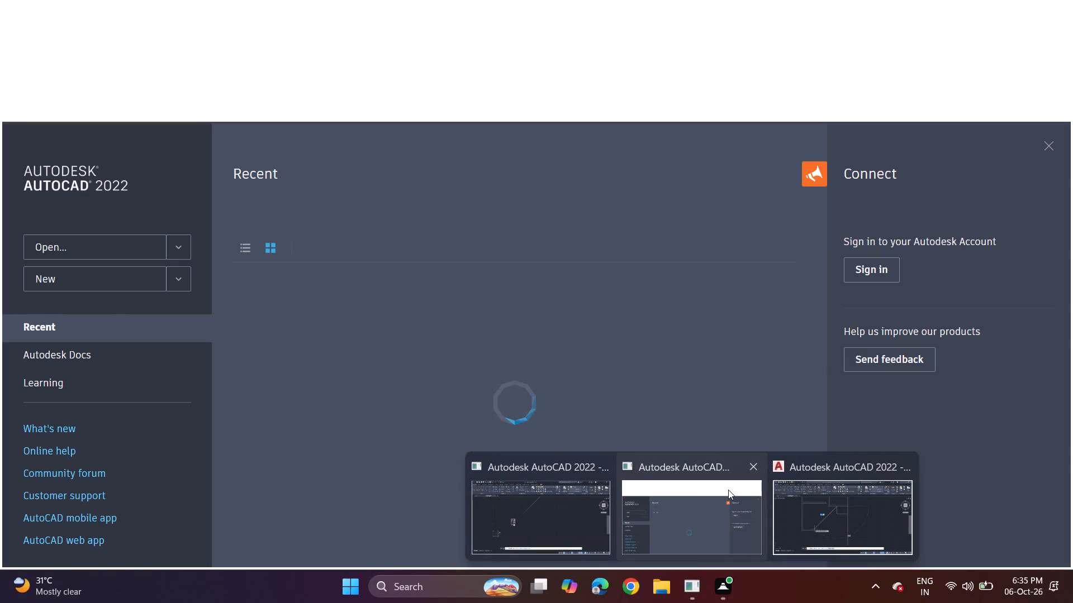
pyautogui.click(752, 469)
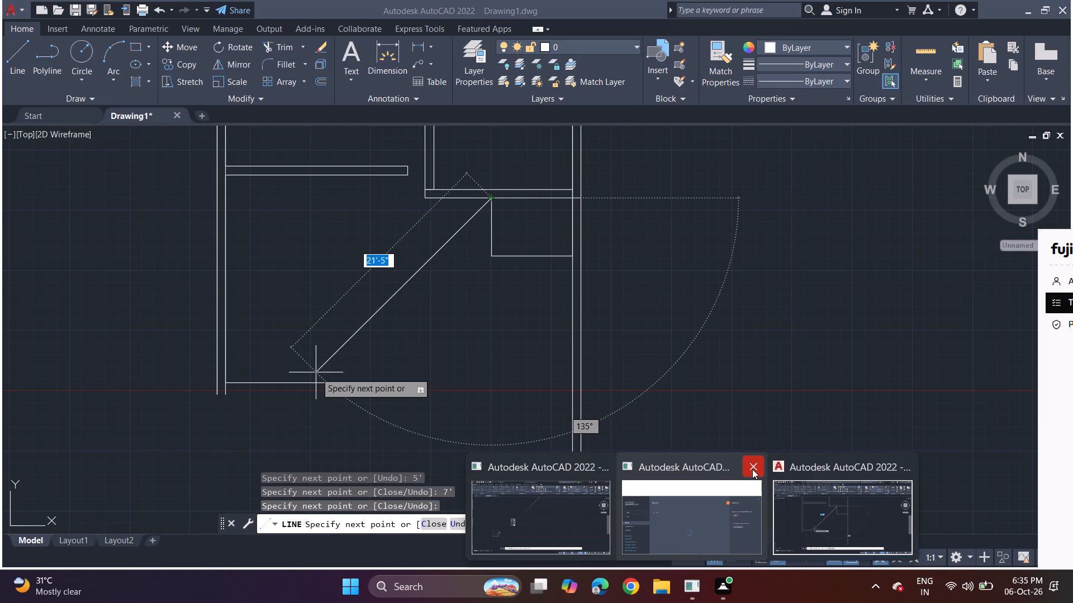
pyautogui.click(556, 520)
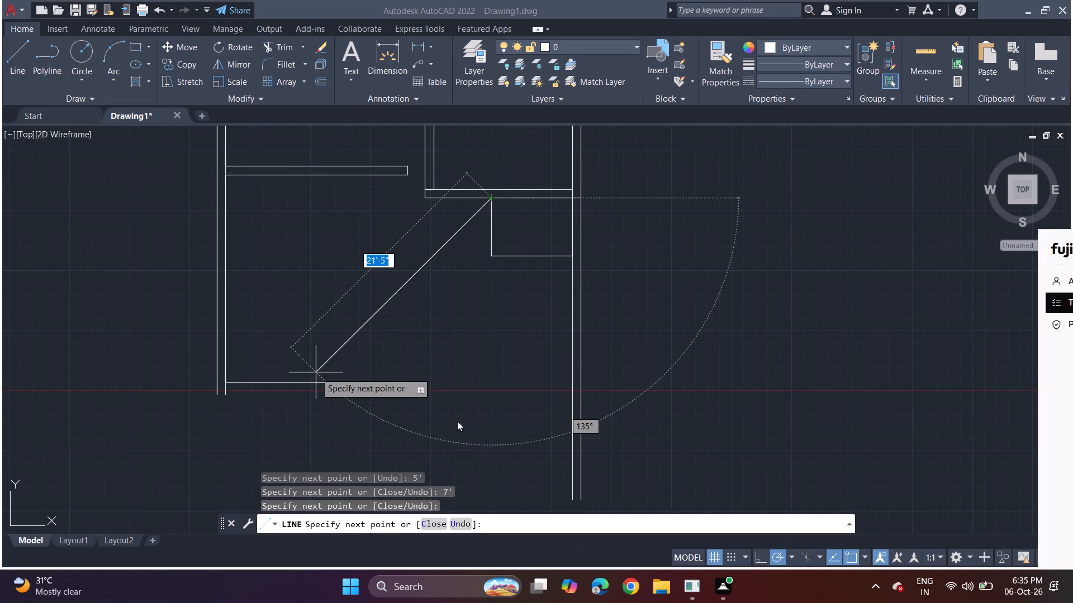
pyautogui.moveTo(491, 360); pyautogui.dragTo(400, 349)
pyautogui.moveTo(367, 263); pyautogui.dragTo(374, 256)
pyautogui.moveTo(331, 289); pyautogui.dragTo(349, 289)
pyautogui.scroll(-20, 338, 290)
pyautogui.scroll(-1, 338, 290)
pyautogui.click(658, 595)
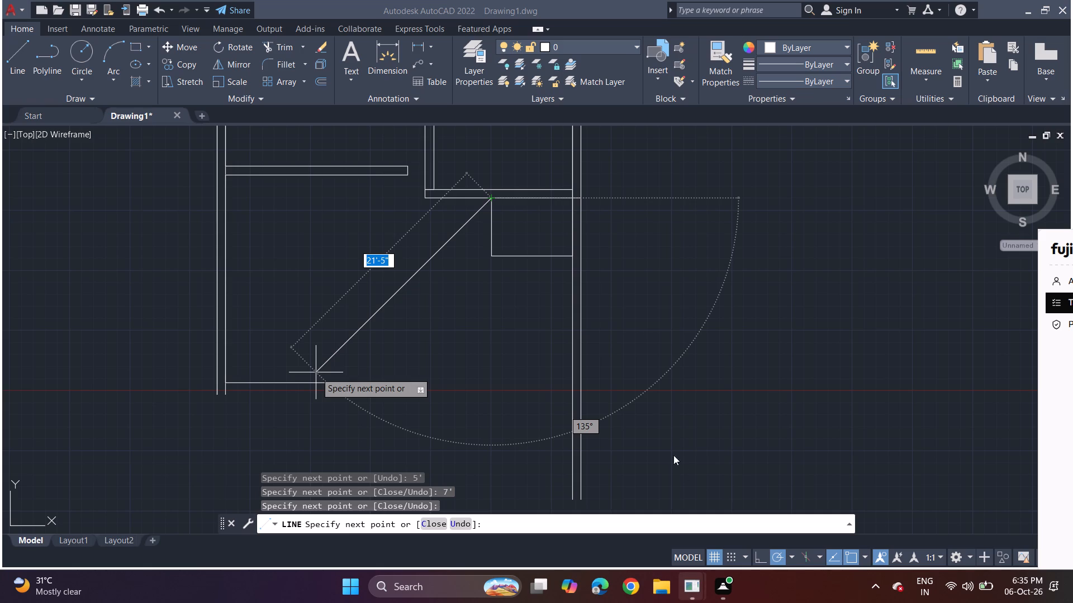
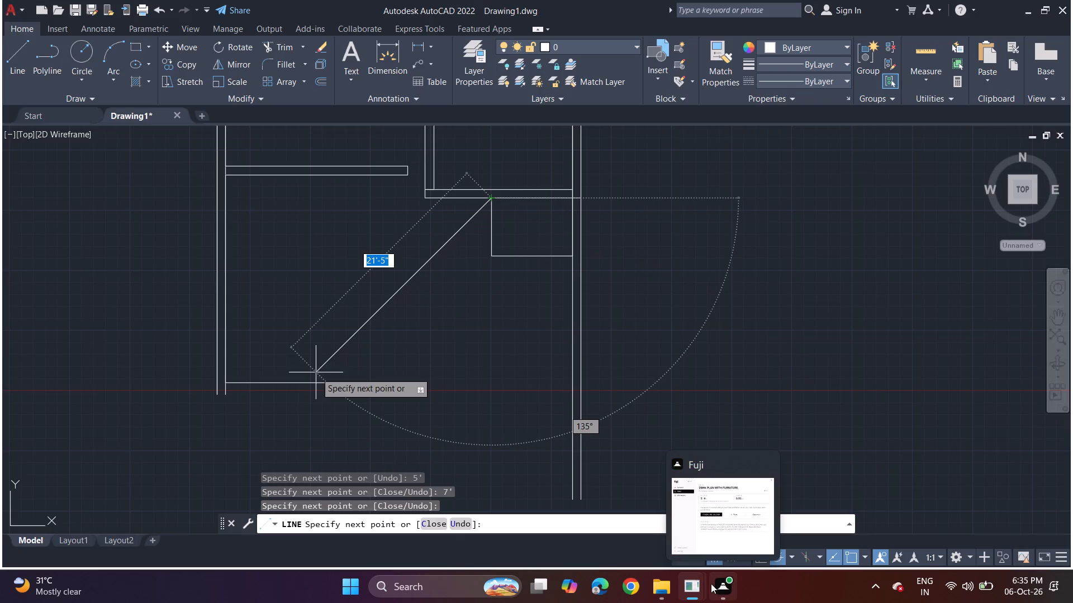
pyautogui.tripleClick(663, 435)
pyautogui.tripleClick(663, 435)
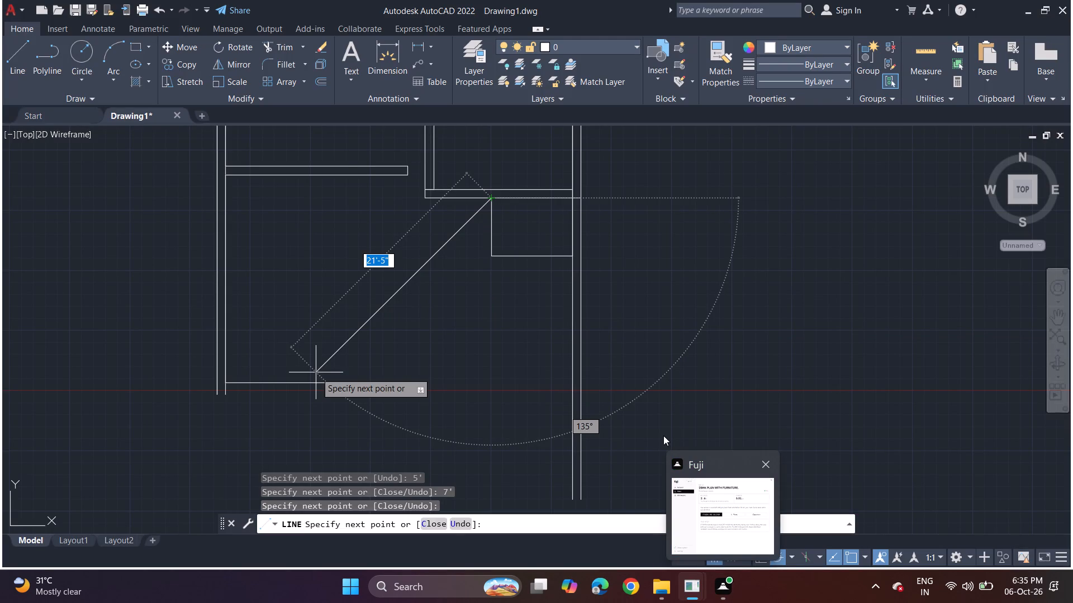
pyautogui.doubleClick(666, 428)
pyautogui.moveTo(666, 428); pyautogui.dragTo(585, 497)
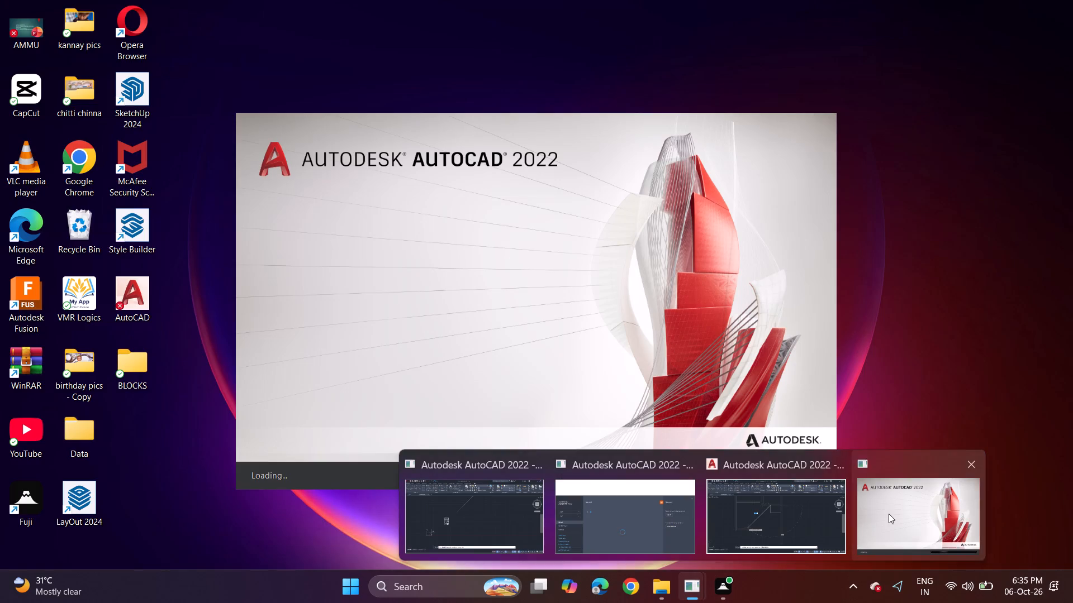
# Switch to the AutoCAD 2022 window that is still loading.
pyautogui.click(889, 514)
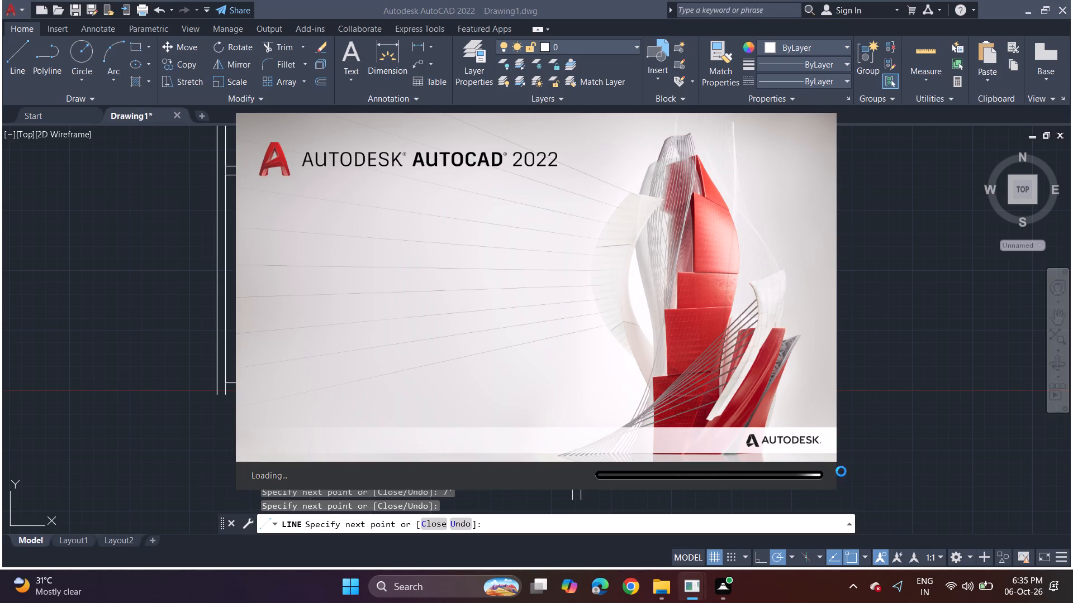
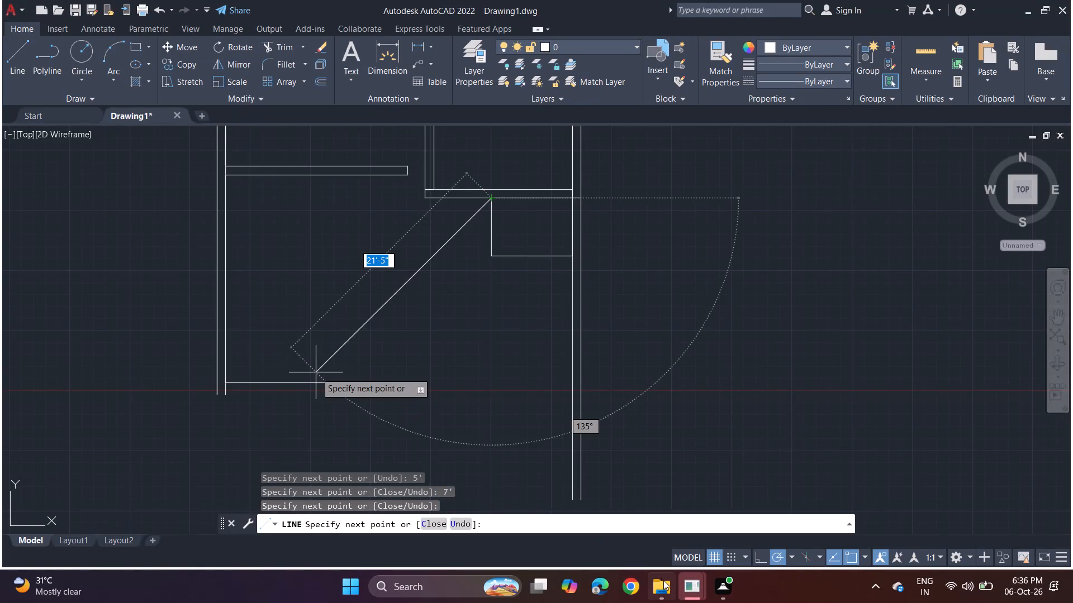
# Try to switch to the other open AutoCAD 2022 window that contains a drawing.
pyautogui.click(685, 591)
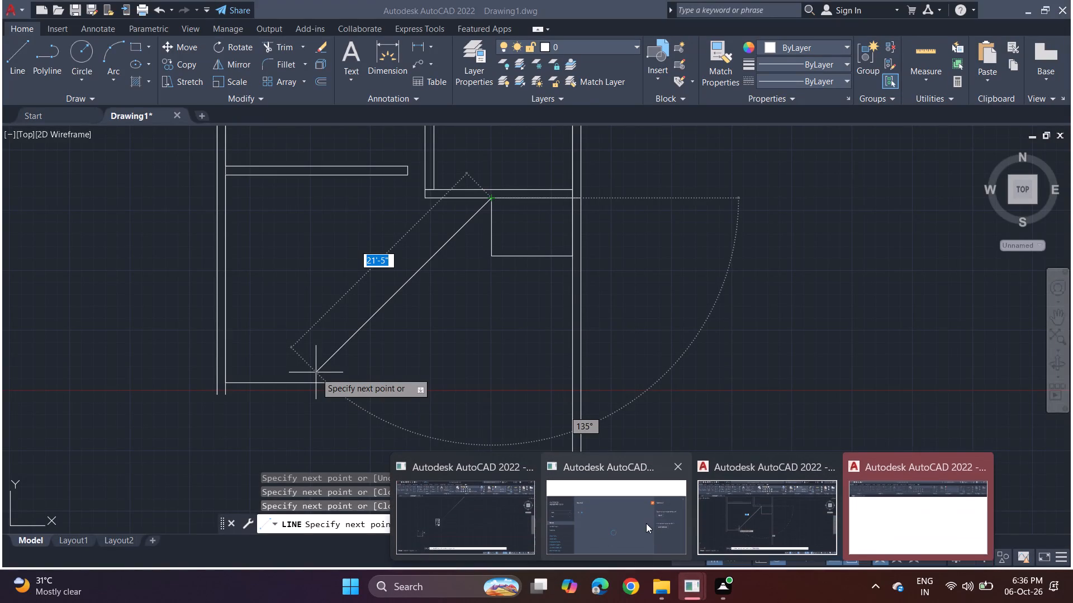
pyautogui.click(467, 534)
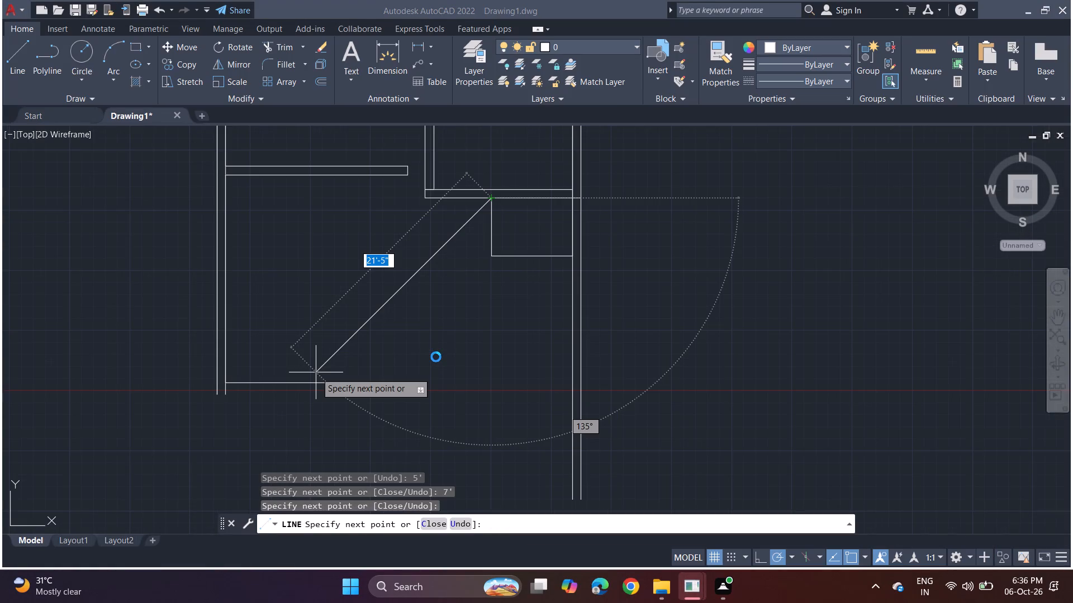
# Close the AutoCAD window whose Drawing1 has the unfinished line command in the lower rooms.
pyautogui.click(695, 587)
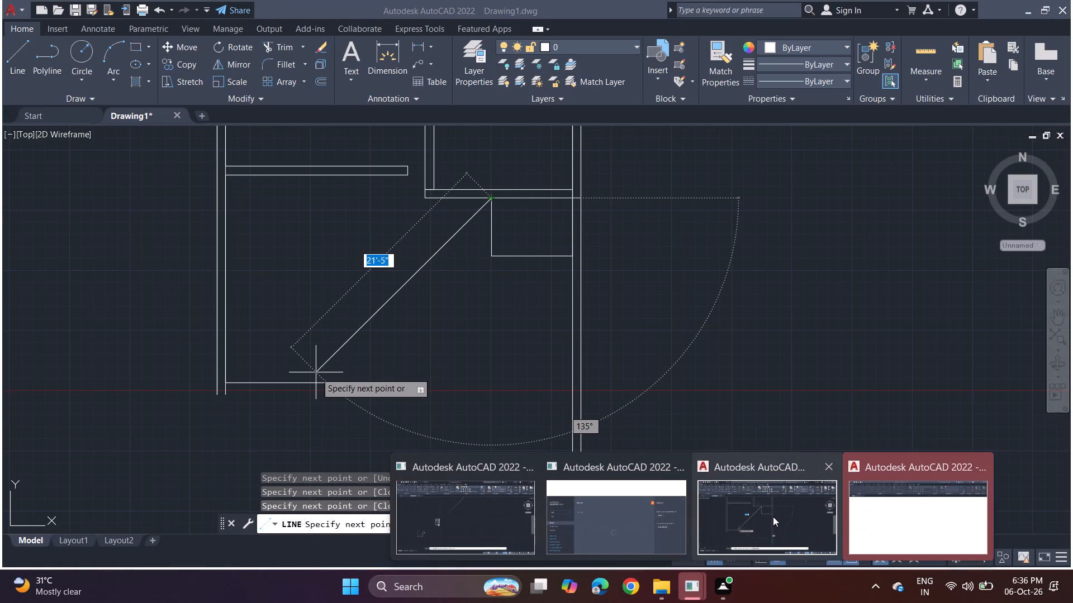
pyautogui.click(823, 464)
pyautogui.tripleClick(823, 464)
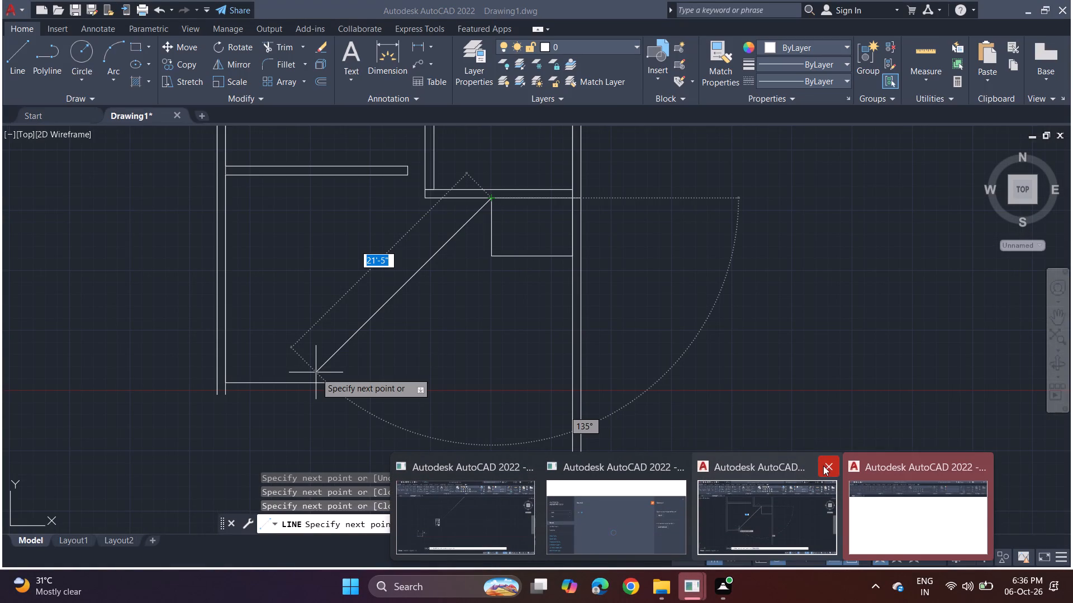
pyautogui.click(823, 466)
# Switch to the newly loaded AutoCAD 2022 window and start a new blank drawing.
pyautogui.click(876, 517)
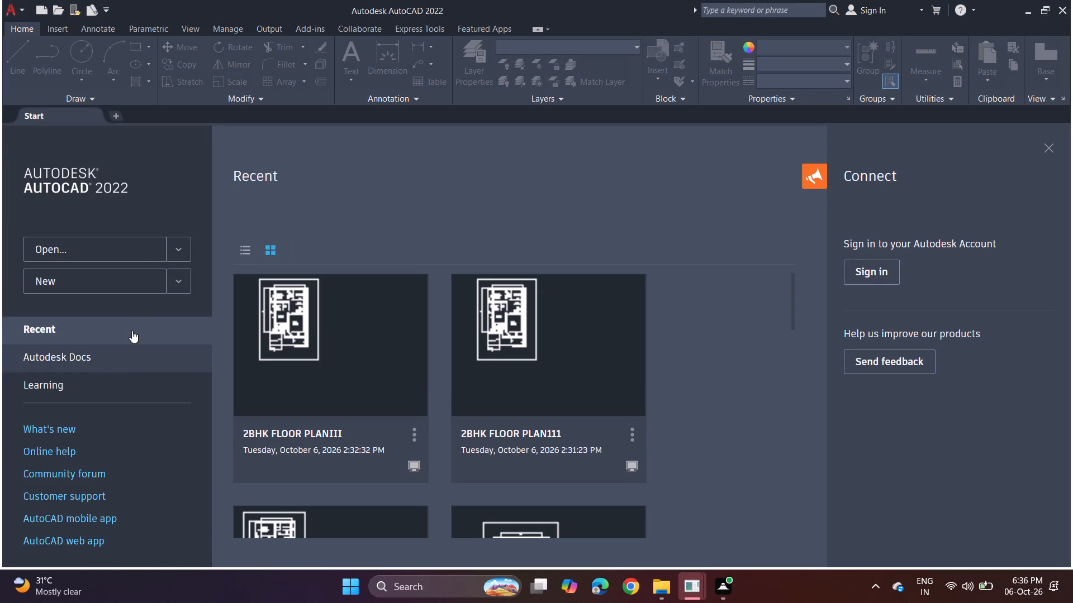
pyautogui.click(138, 271)
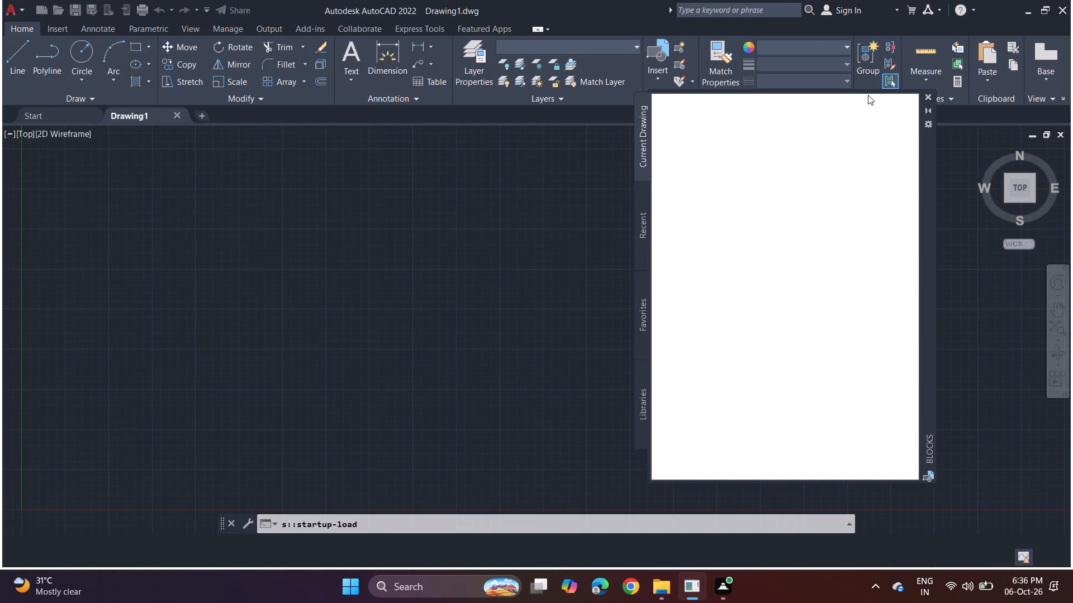
# Close the Blocks palette in the new drawing.
pyautogui.click(925, 96)
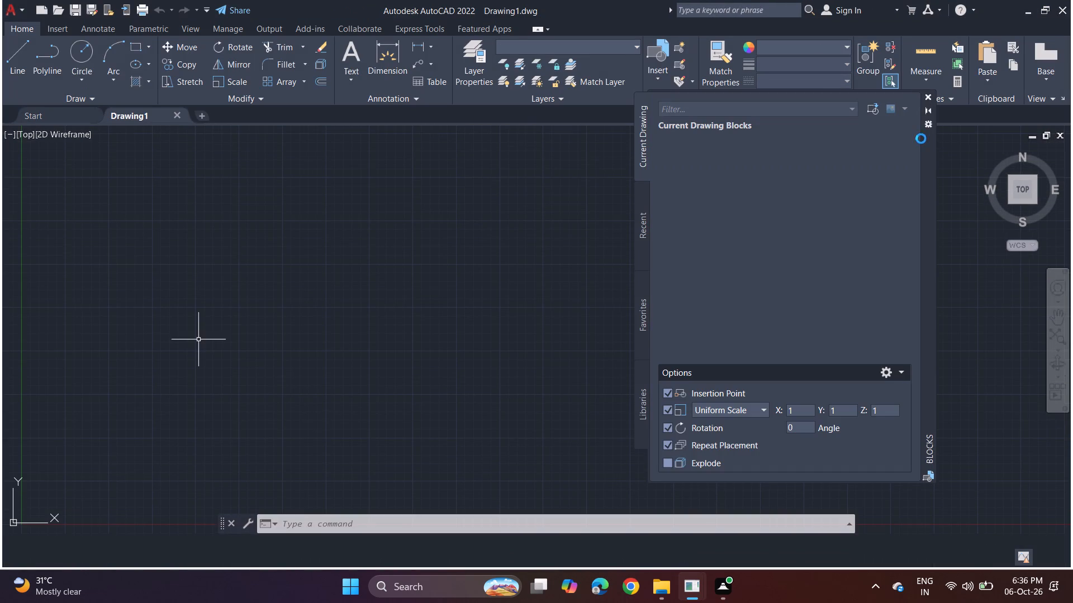
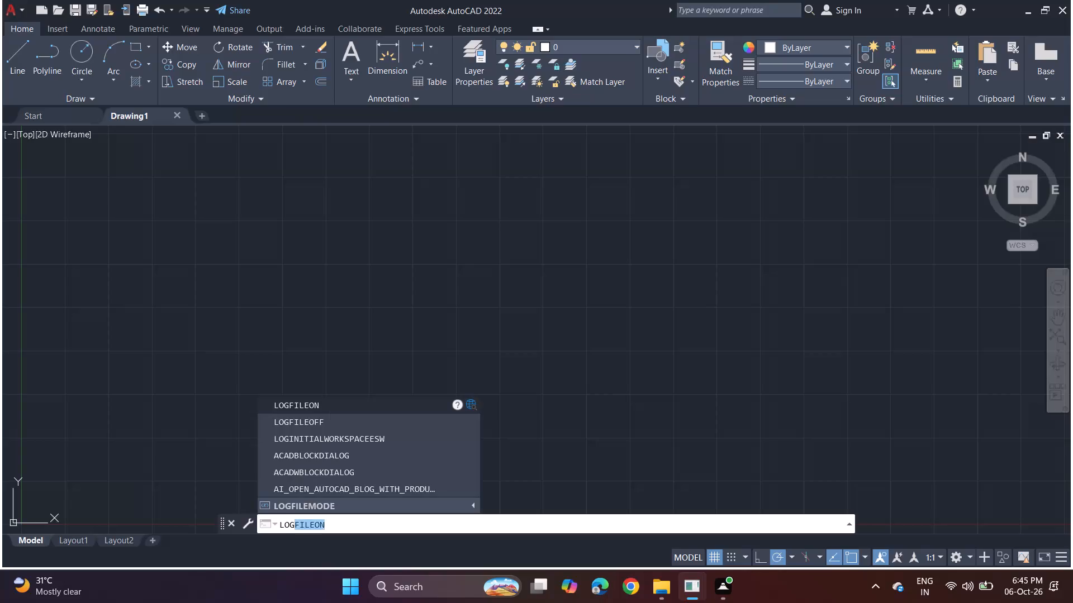
# Turn on command history logging with the LOGFILEON command.
pyautogui.click(329, 404)
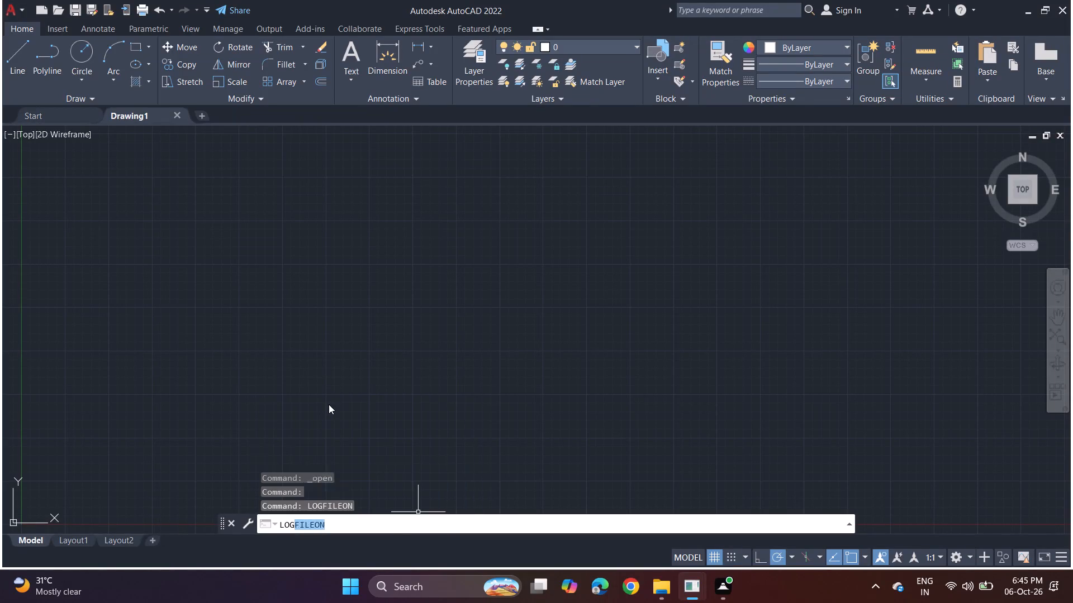
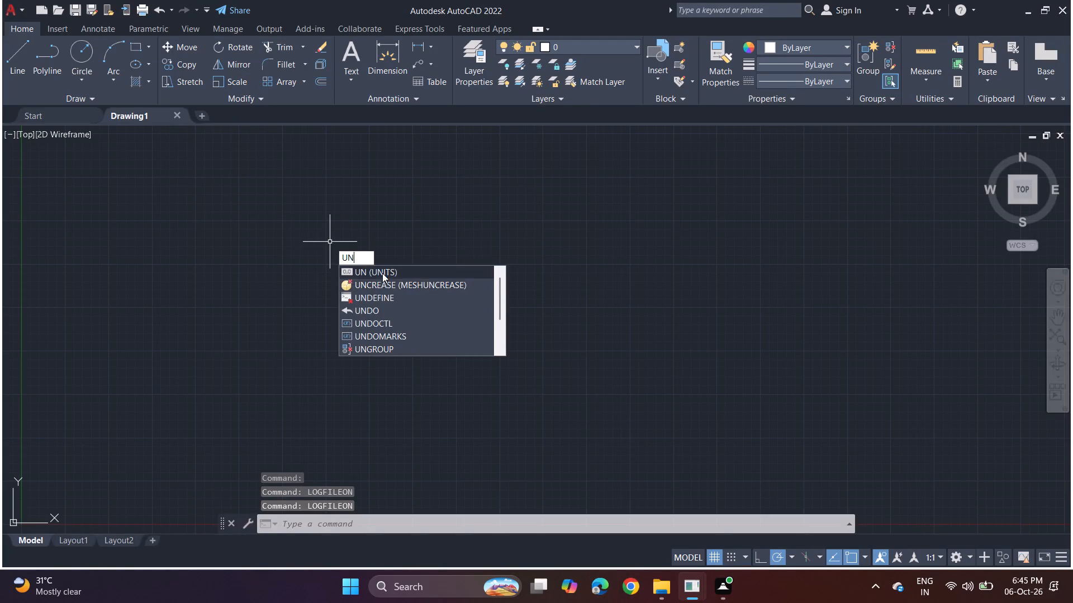
# Set the drawing's length units to Architectural with 0'-0" precision.
pyautogui.click(382, 273)
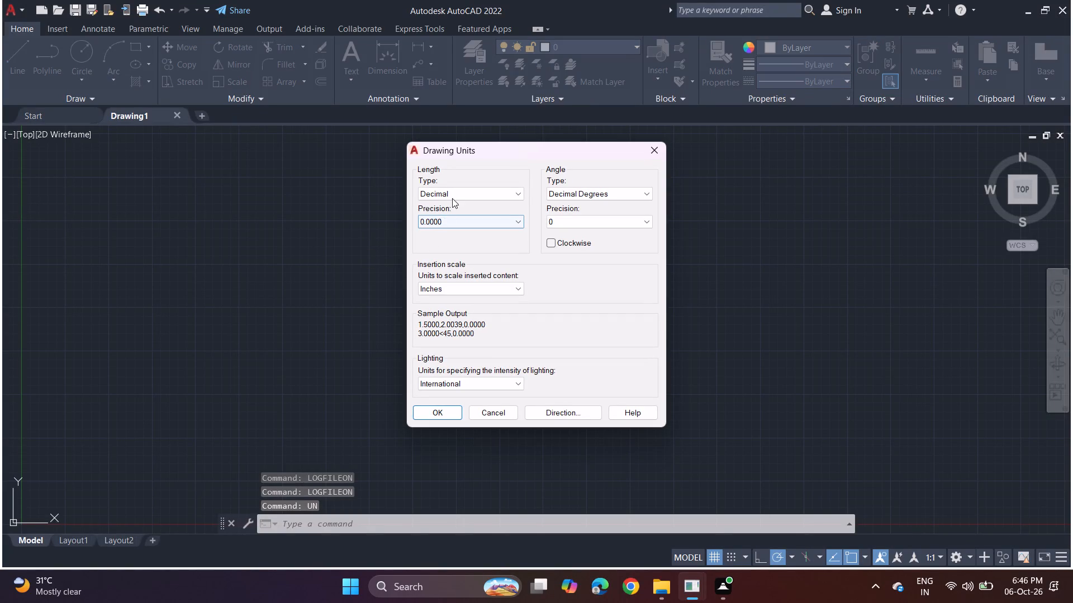
pyautogui.click(456, 191)
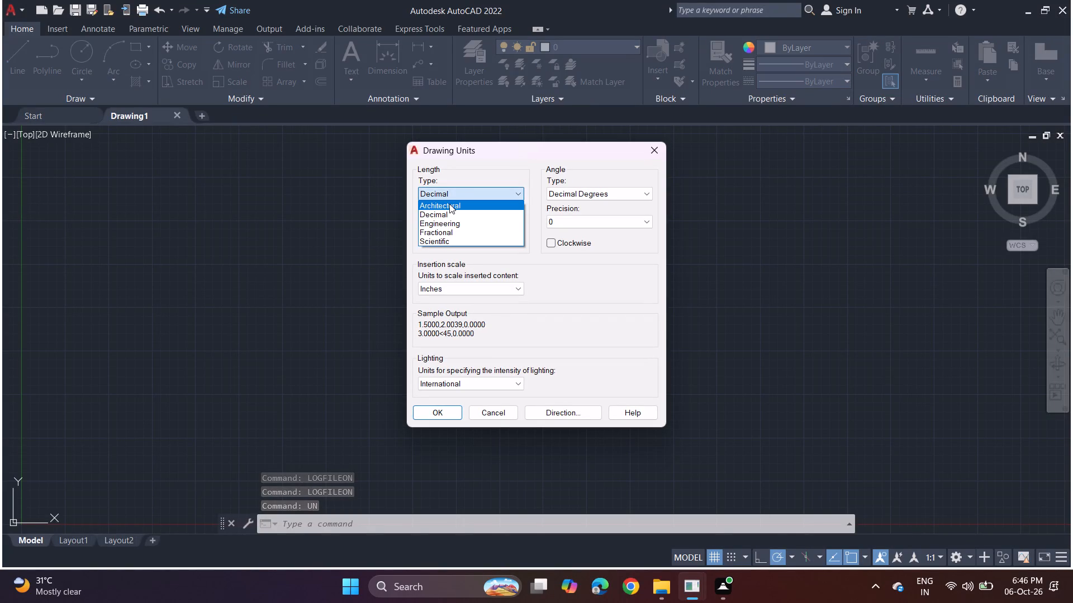
pyautogui.click(449, 204)
pyautogui.click(445, 222)
pyautogui.click(441, 234)
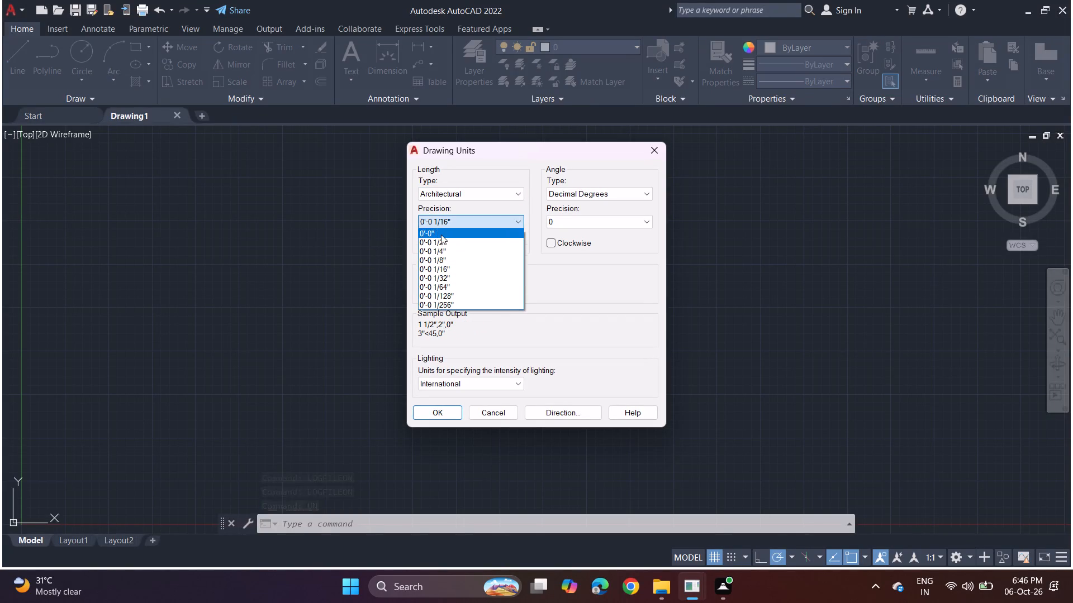
pyautogui.click(440, 417)
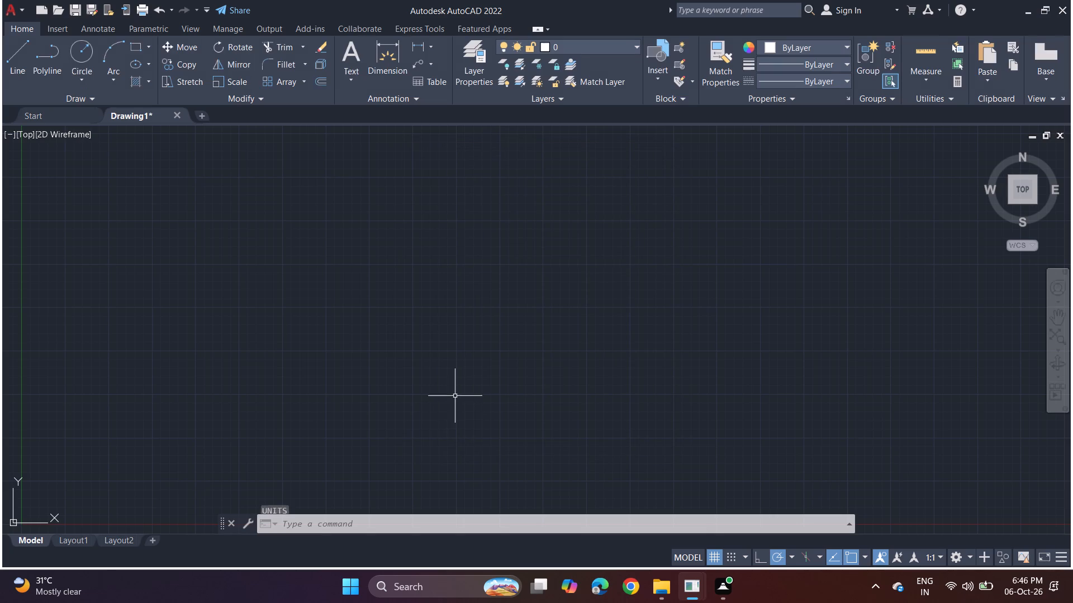
# Modify the Standard dimension style's primary units to Architectural format with 0'-0" precision.
pyautogui.write('d')
pyautogui.press('space')
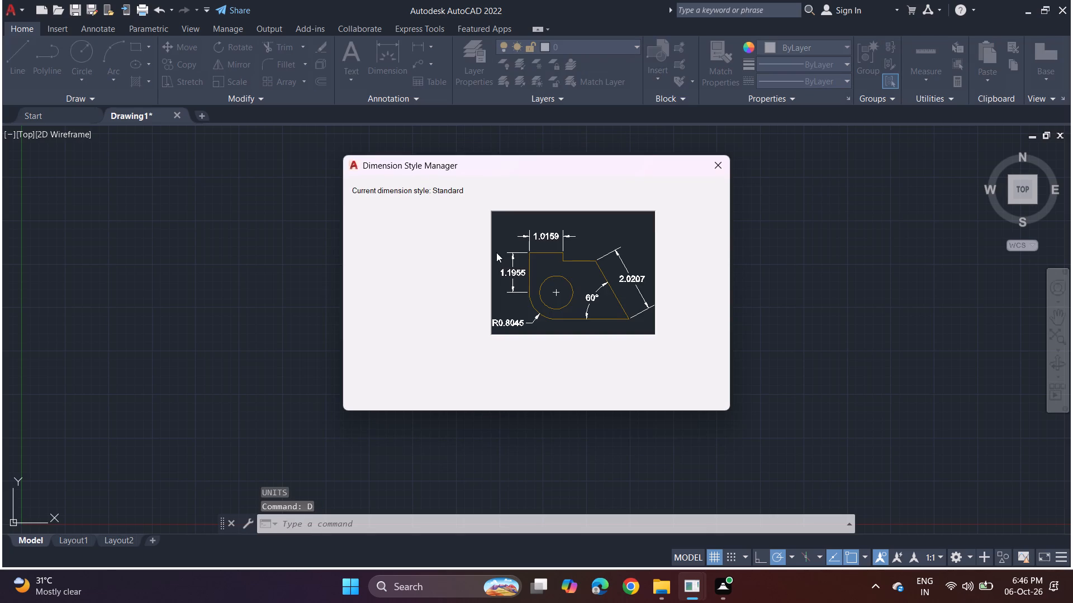
pyautogui.click(699, 257)
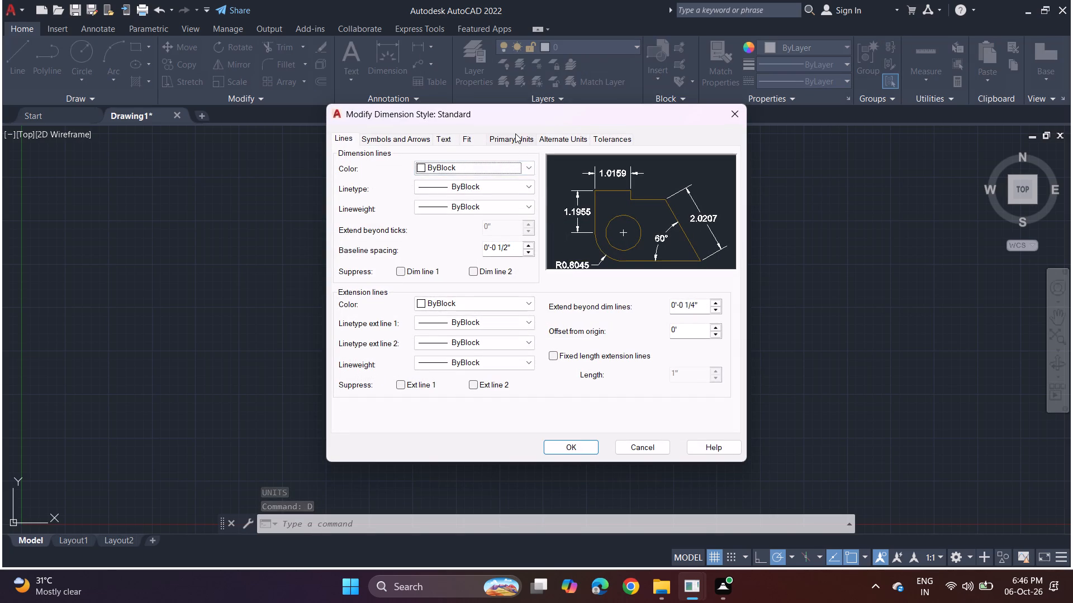
pyautogui.click(515, 133)
pyautogui.click(501, 171)
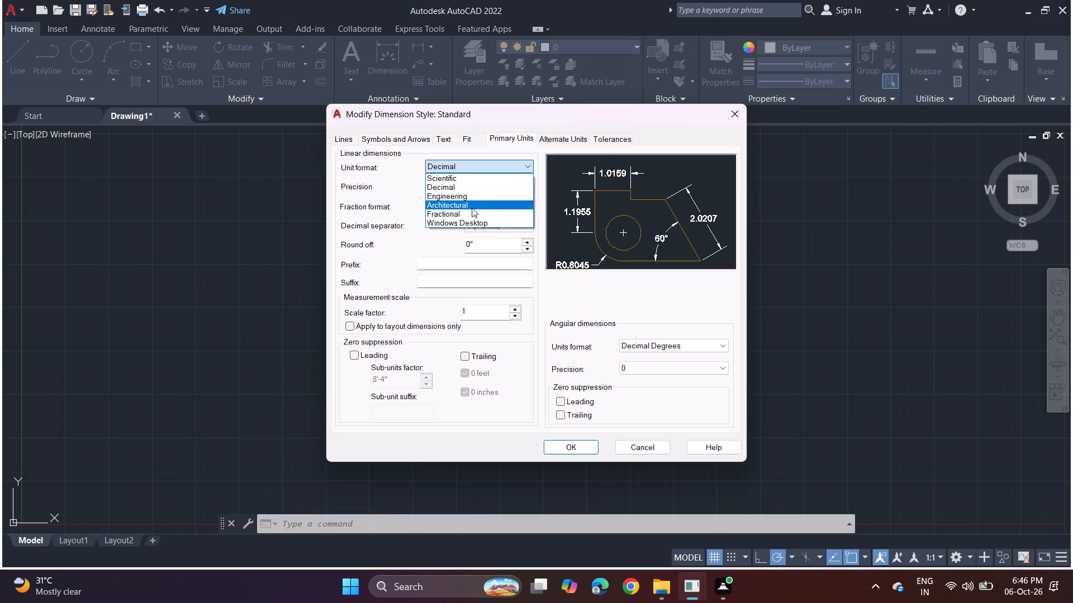
pyautogui.doubleClick(472, 208)
pyautogui.click(469, 183)
pyautogui.click(473, 189)
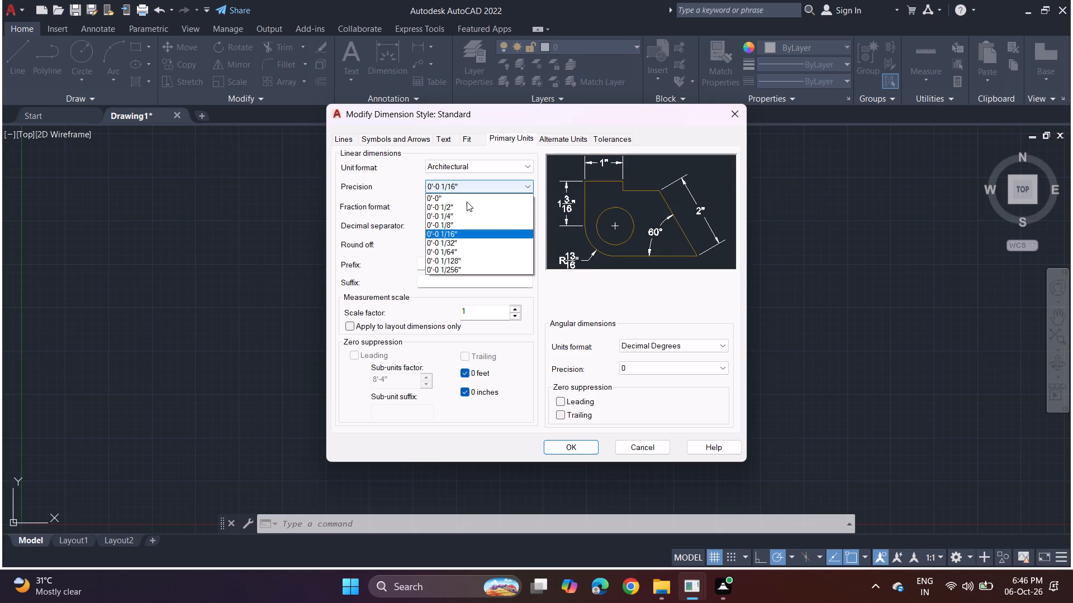
pyautogui.click(468, 195)
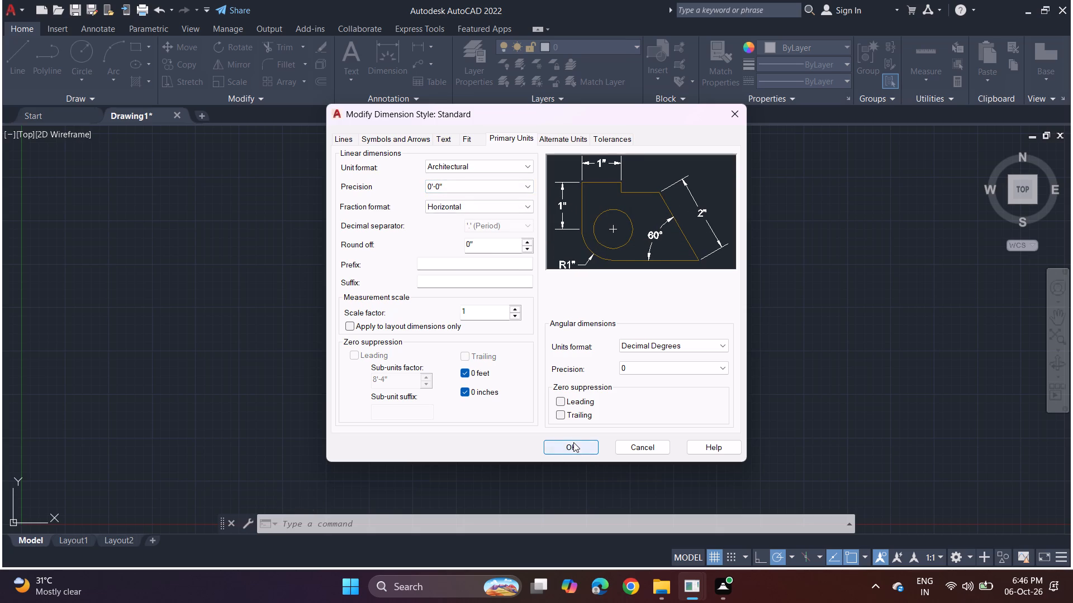
pyautogui.click(573, 442)
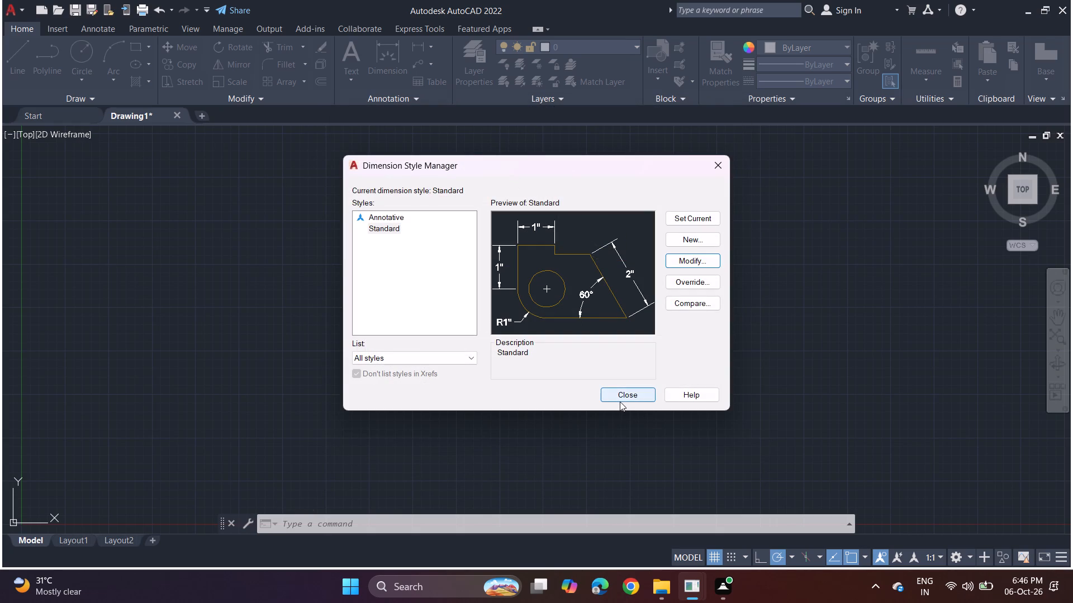
pyautogui.click(620, 401)
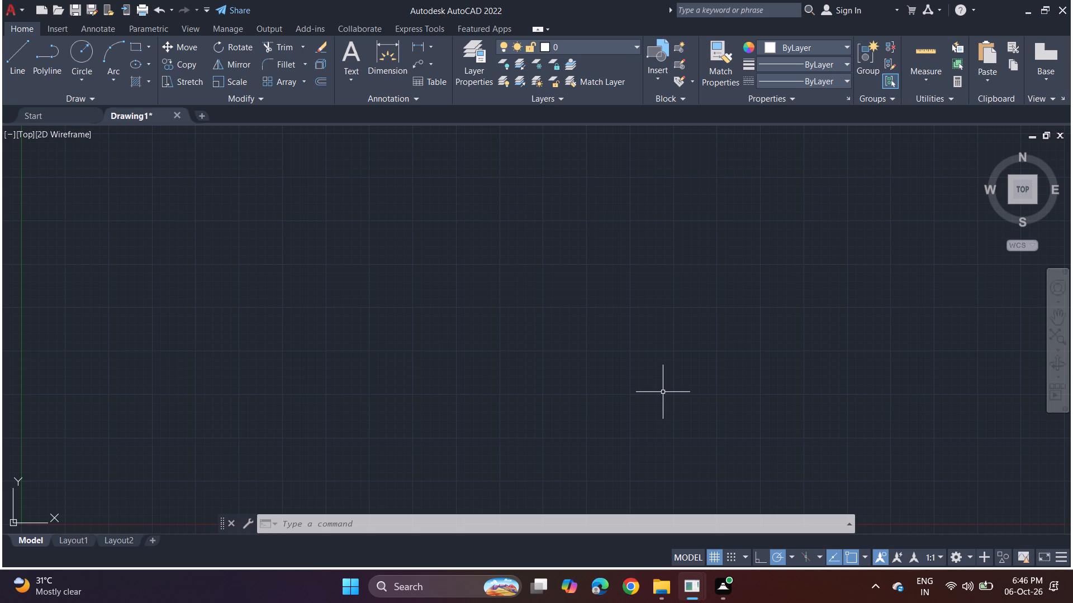
# Draw a horizontal line 30' long in the empty drawing.
pyautogui.click(22, 54)
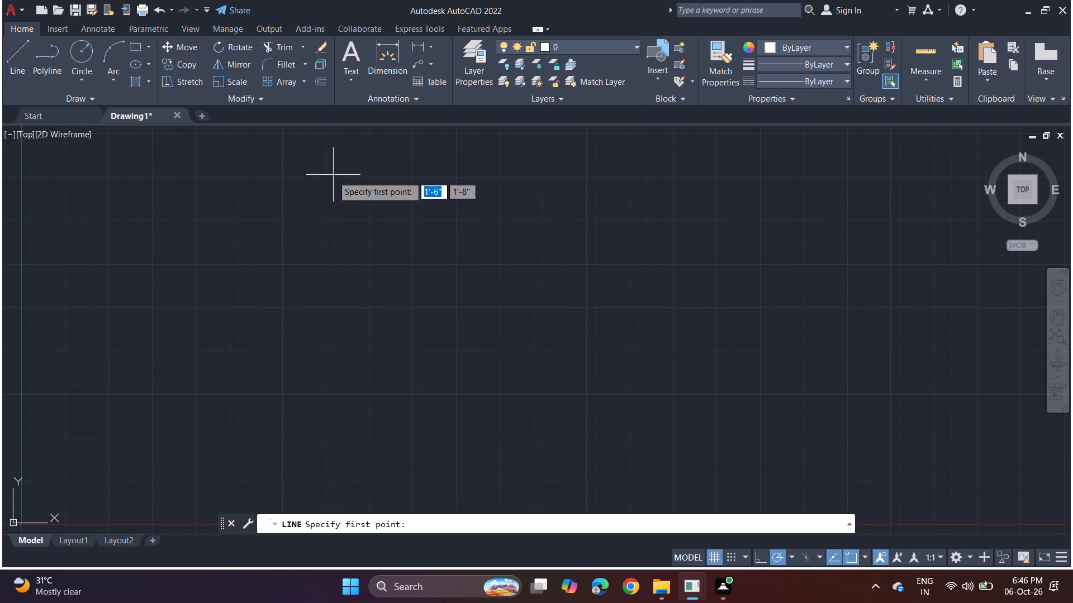
pyautogui.click(238, 168)
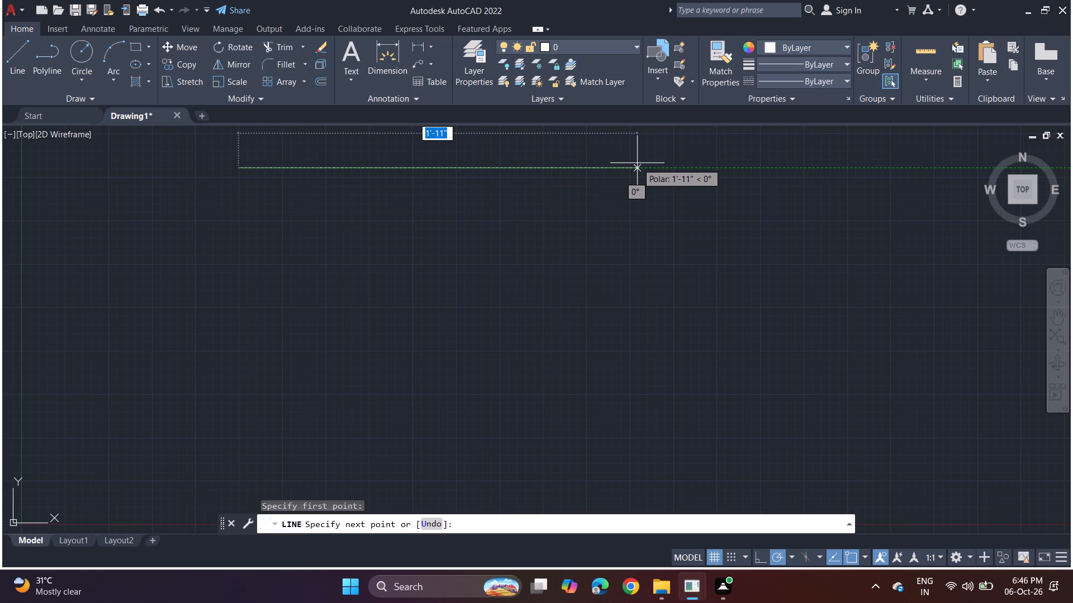
pyautogui.write('30')
pyautogui.press("'")
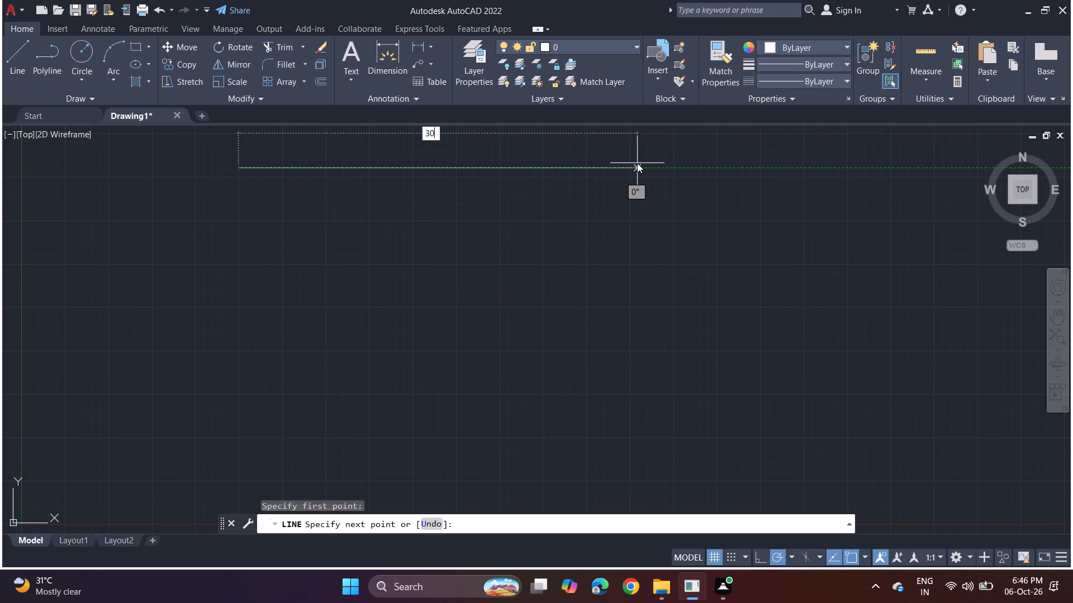
pyautogui.press('Return')
pyautogui.scroll(-4, 616, 226)
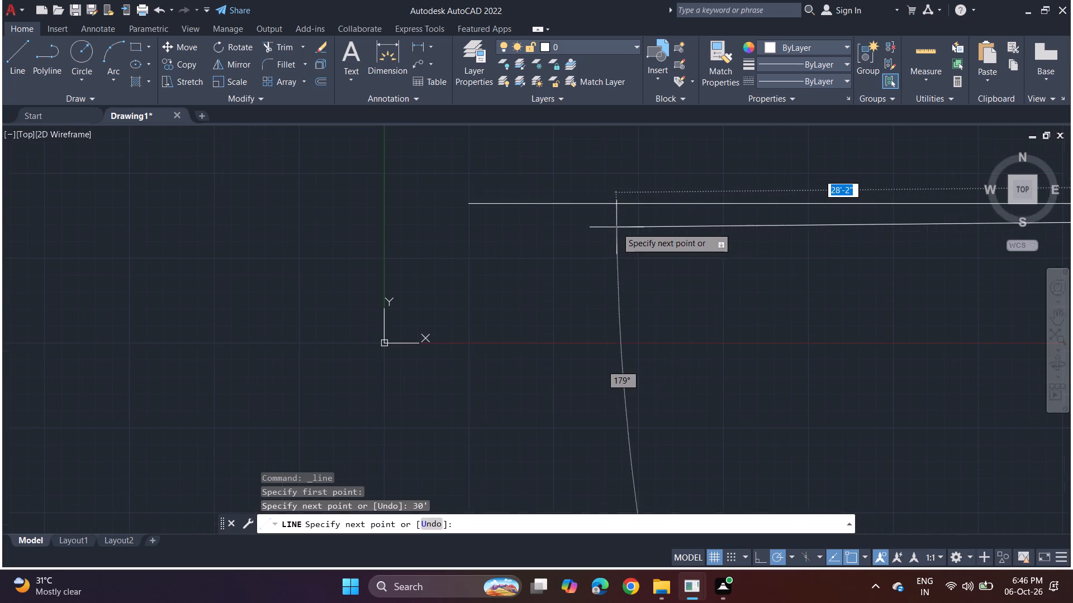
pyautogui.moveTo(623, 228); pyautogui.dragTo(232, 331, button='middle')
pyautogui.scroll(-3, 325, 315)
pyautogui.scroll(-4, 588, 292)
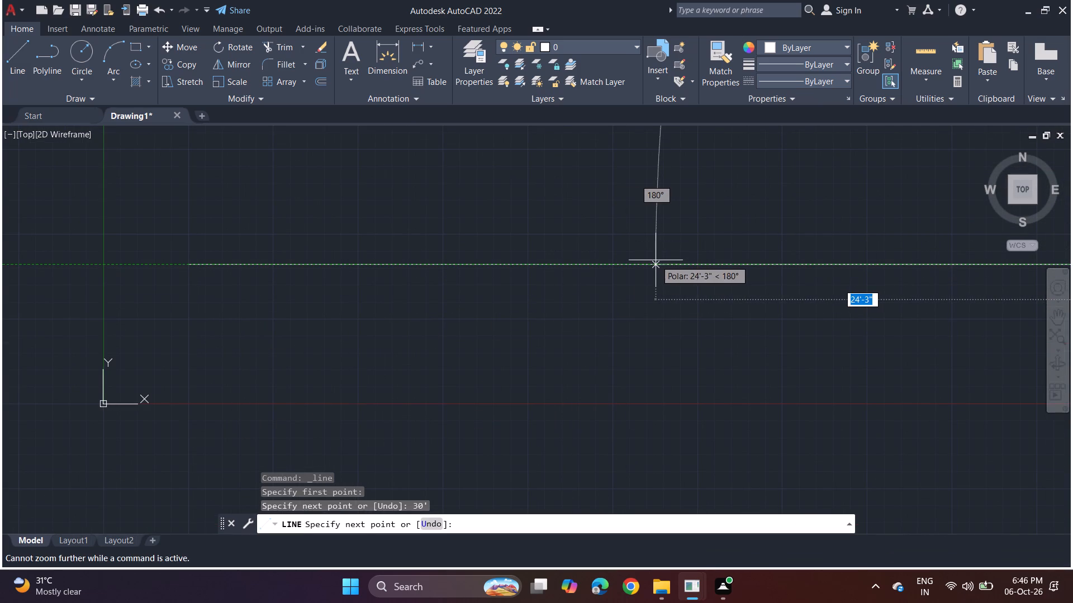
pyautogui.press('space')
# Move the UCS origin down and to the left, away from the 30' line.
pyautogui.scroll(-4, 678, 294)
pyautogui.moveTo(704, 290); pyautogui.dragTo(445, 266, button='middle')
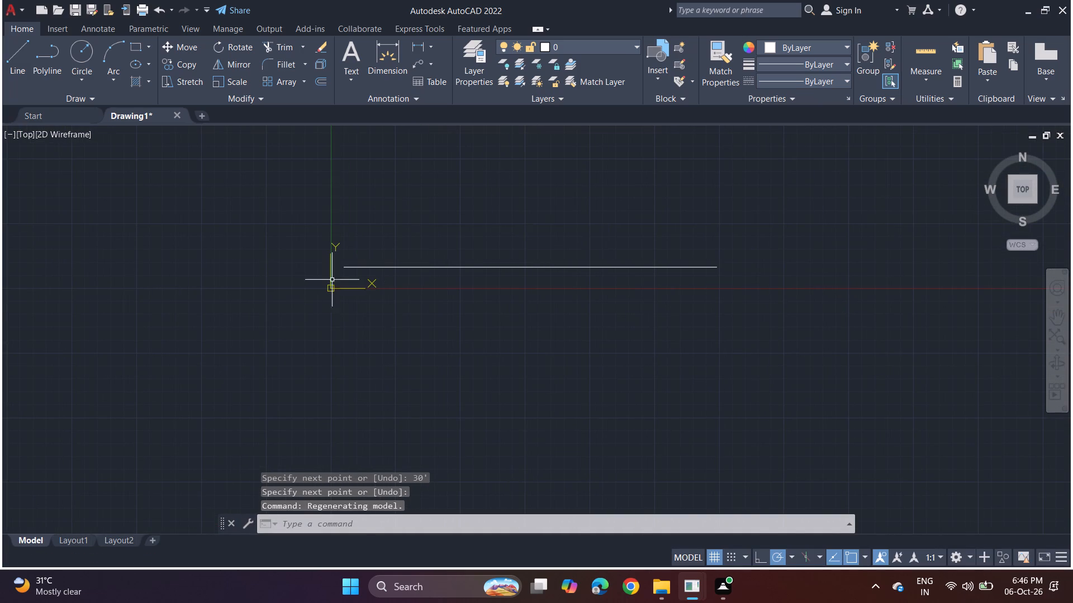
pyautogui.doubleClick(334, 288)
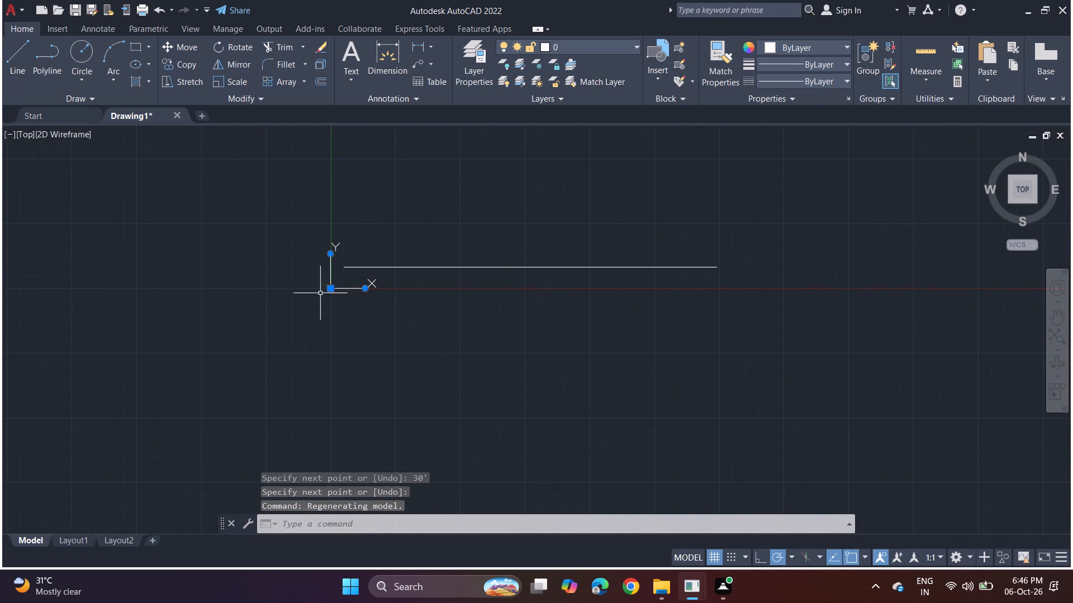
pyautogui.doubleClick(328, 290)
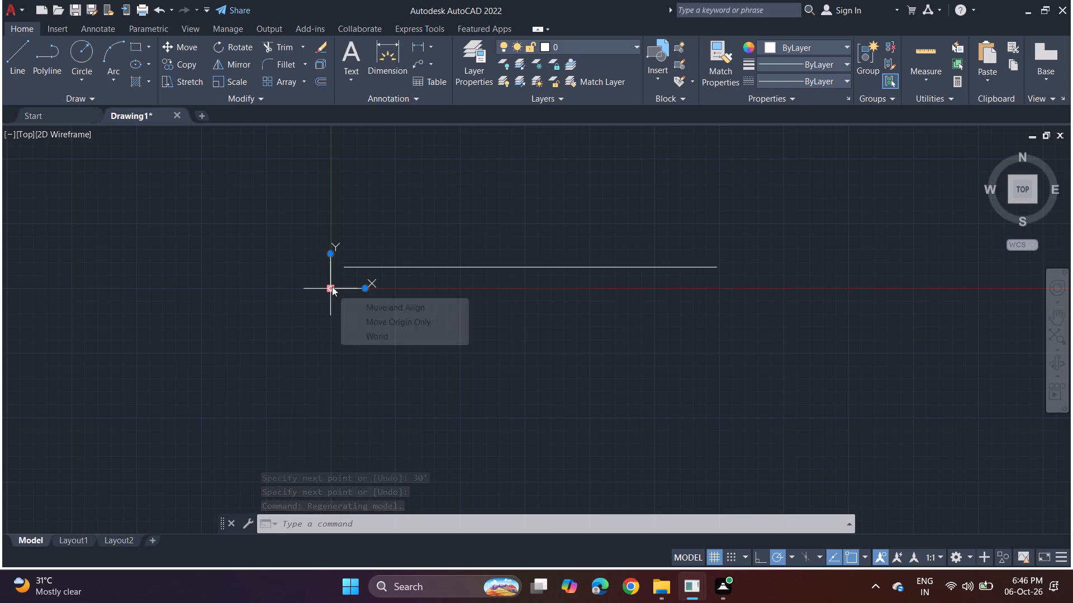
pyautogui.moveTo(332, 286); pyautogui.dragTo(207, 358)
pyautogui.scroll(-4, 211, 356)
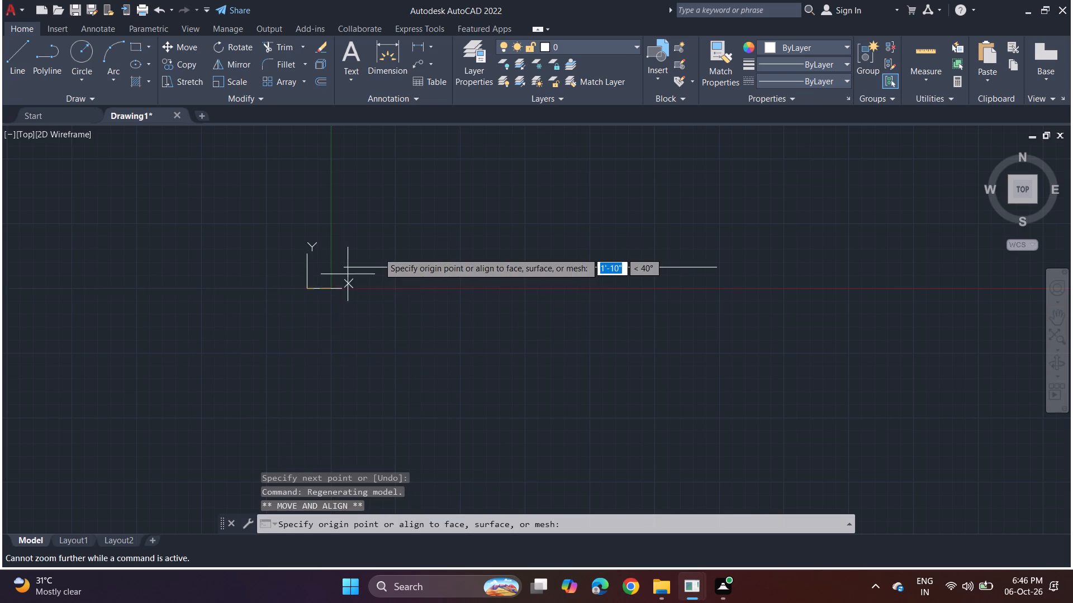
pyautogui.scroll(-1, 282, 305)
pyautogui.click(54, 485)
# Move the UCS origin farther down and to the left, well clear of the line.
pyautogui.scroll(-3, 296, 367)
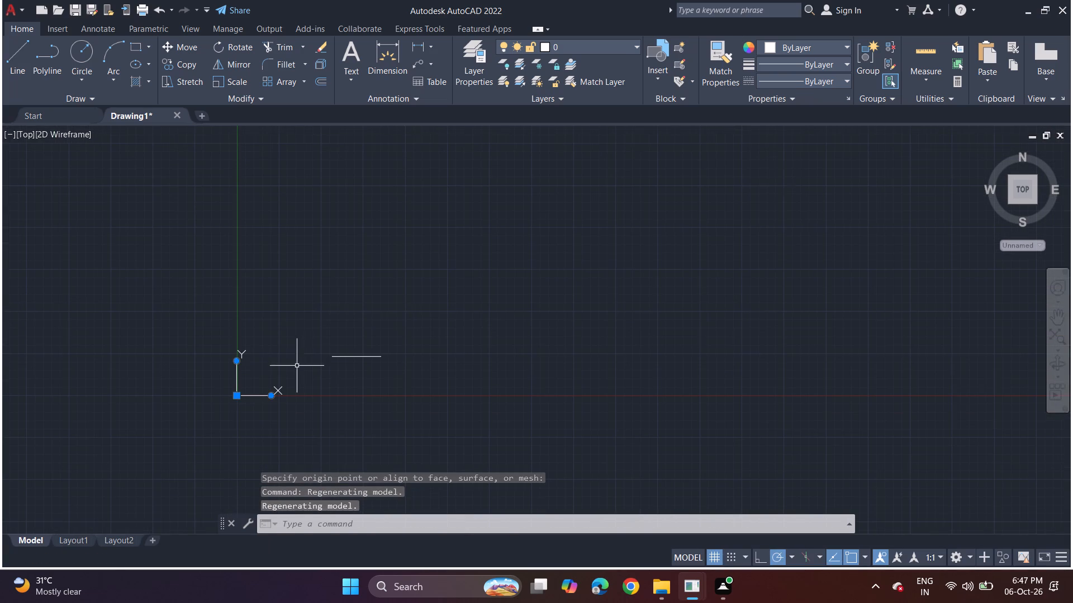
pyautogui.moveTo(317, 339); pyautogui.dragTo(393, 119, button='middle')
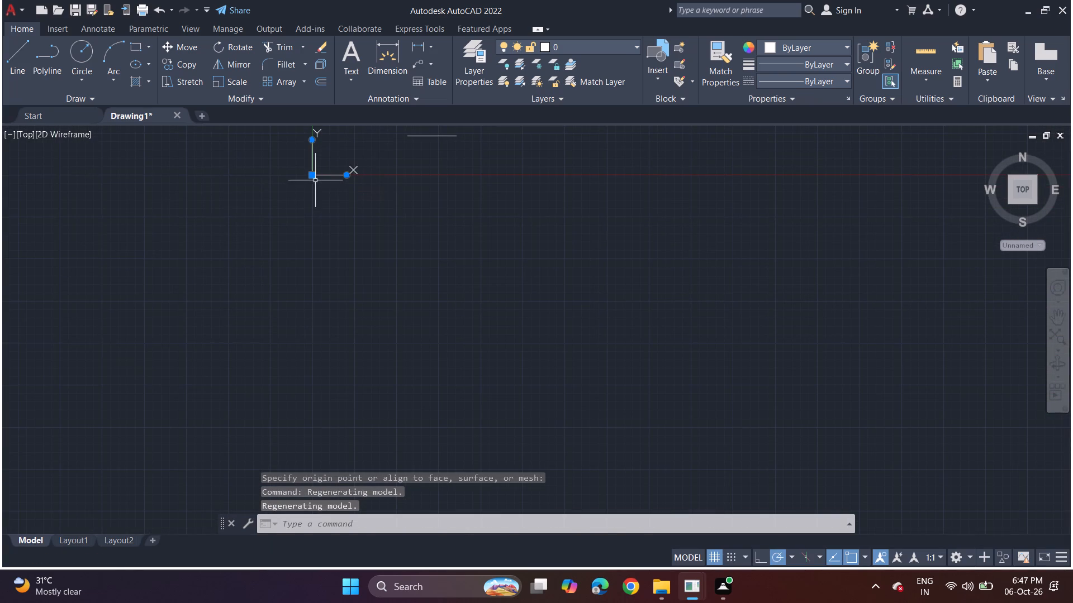
pyautogui.doubleClick(314, 176)
pyautogui.moveTo(314, 176); pyautogui.dragTo(301, 203)
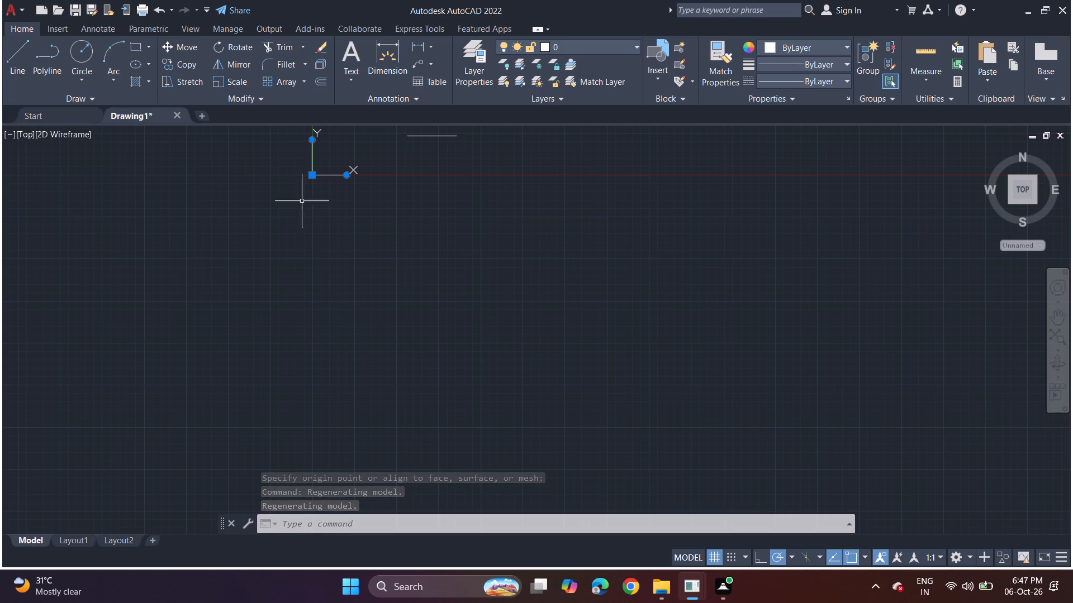
pyautogui.moveTo(301, 203); pyautogui.dragTo(285, 230)
pyautogui.doubleClick(311, 176)
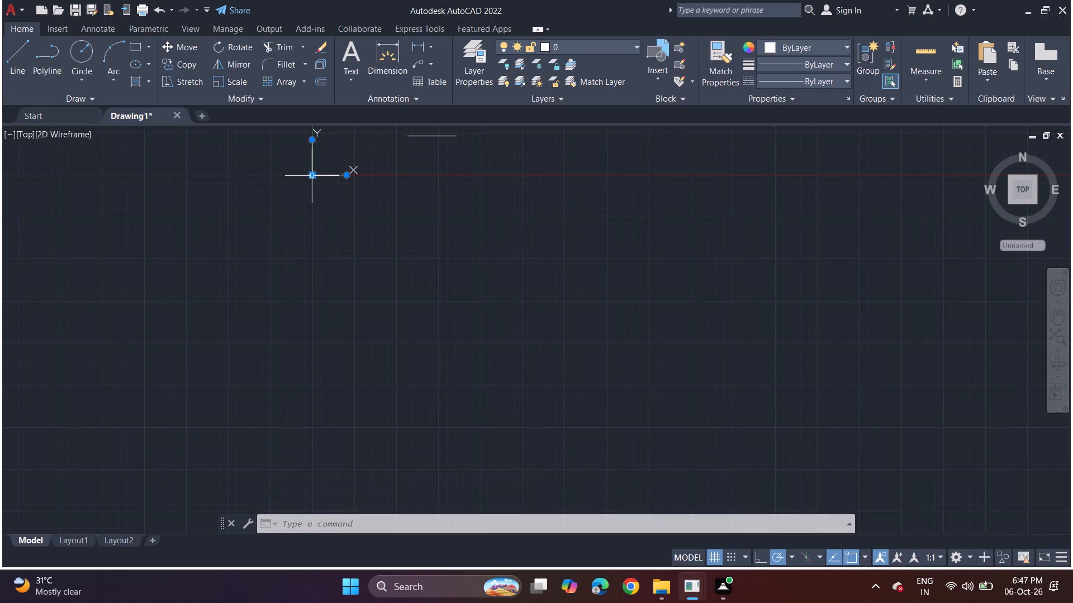
pyautogui.click(402, 154)
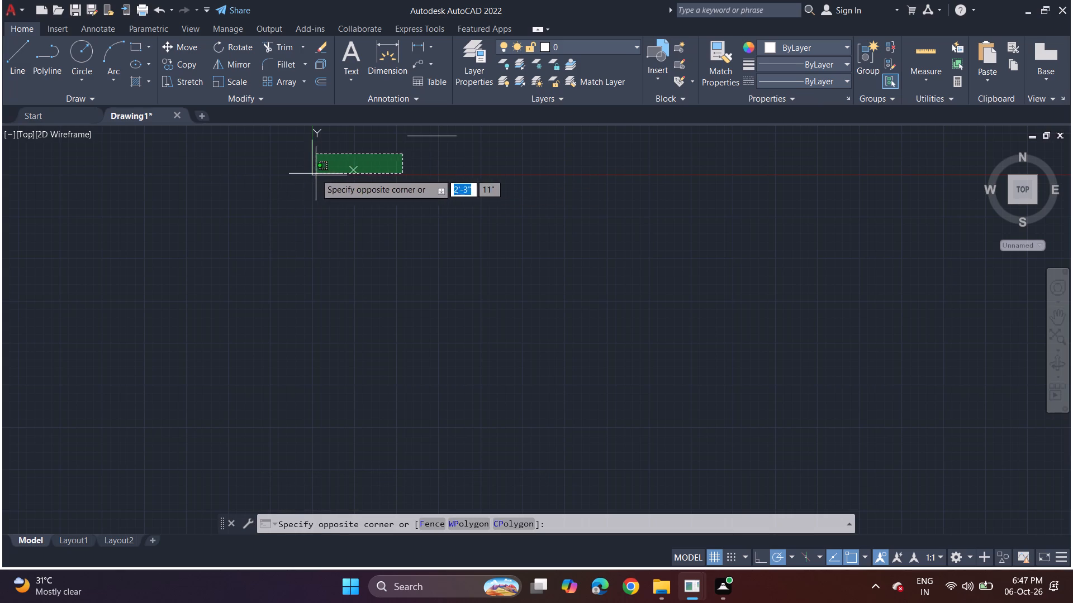
pyautogui.click(306, 176)
pyautogui.doubleClick(312, 174)
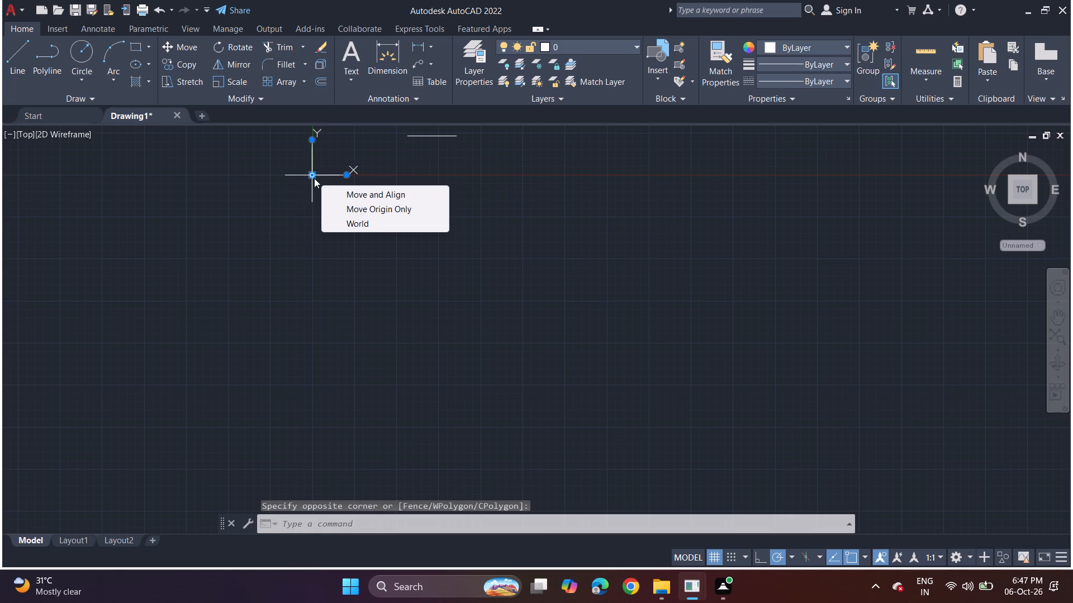
pyautogui.moveTo(314, 178); pyautogui.dragTo(249, 281)
pyautogui.click(314, 171)
pyautogui.moveTo(314, 171); pyautogui.dragTo(239, 263)
pyautogui.click(313, 175)
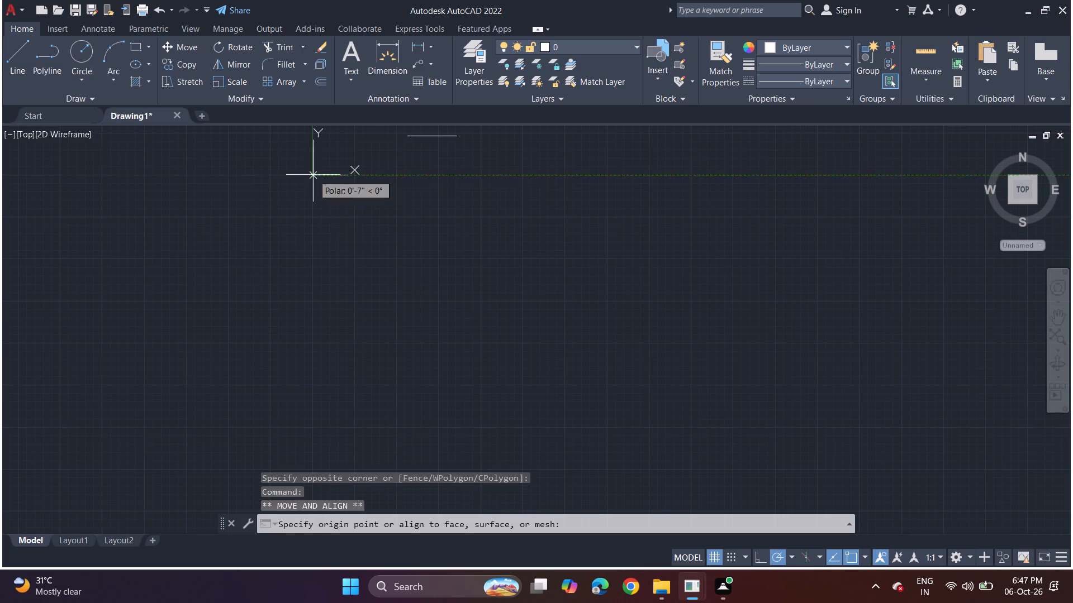
pyautogui.click(40, 513)
# Measure the horizontal line's length from end to end with the DIST command.
pyautogui.moveTo(487, 225); pyautogui.dragTo(478, 252, button='middle')
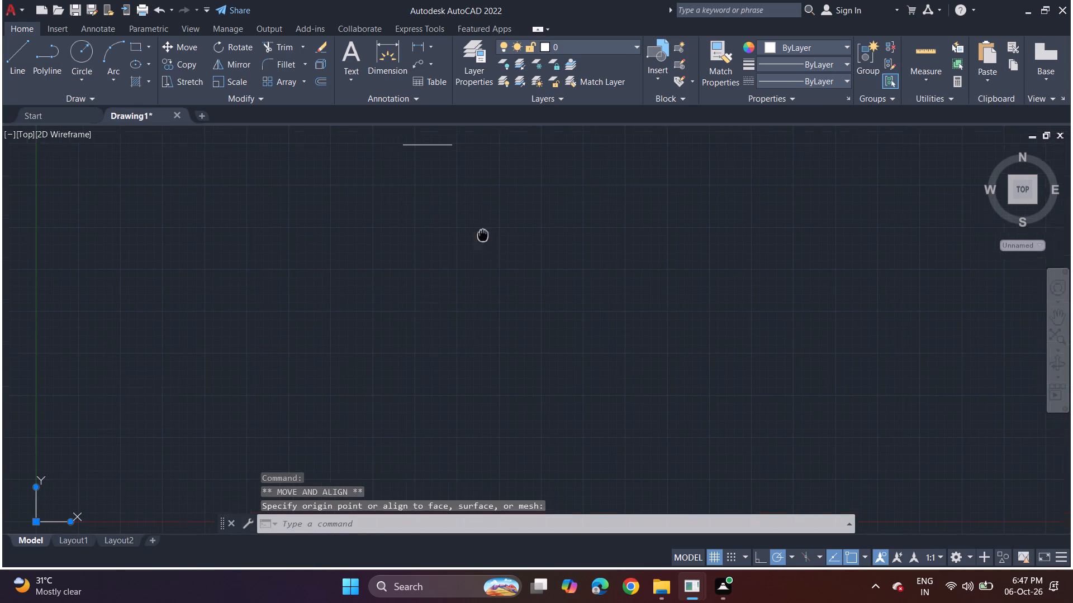
pyautogui.moveTo(478, 252); pyautogui.dragTo(467, 298, button='middle')
pyautogui.scroll(2, 422, 236)
pyautogui.scroll(1, 397, 192)
pyautogui.moveTo(398, 198); pyautogui.dragTo(428, 347, button='middle')
pyautogui.scroll(1, 432, 320)
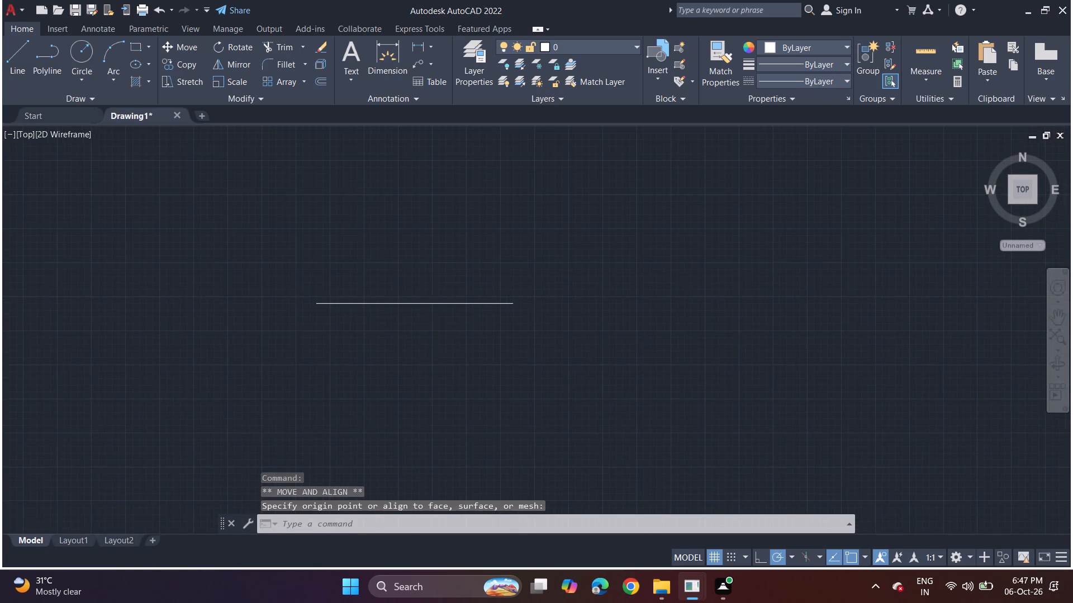
pyautogui.press('d')
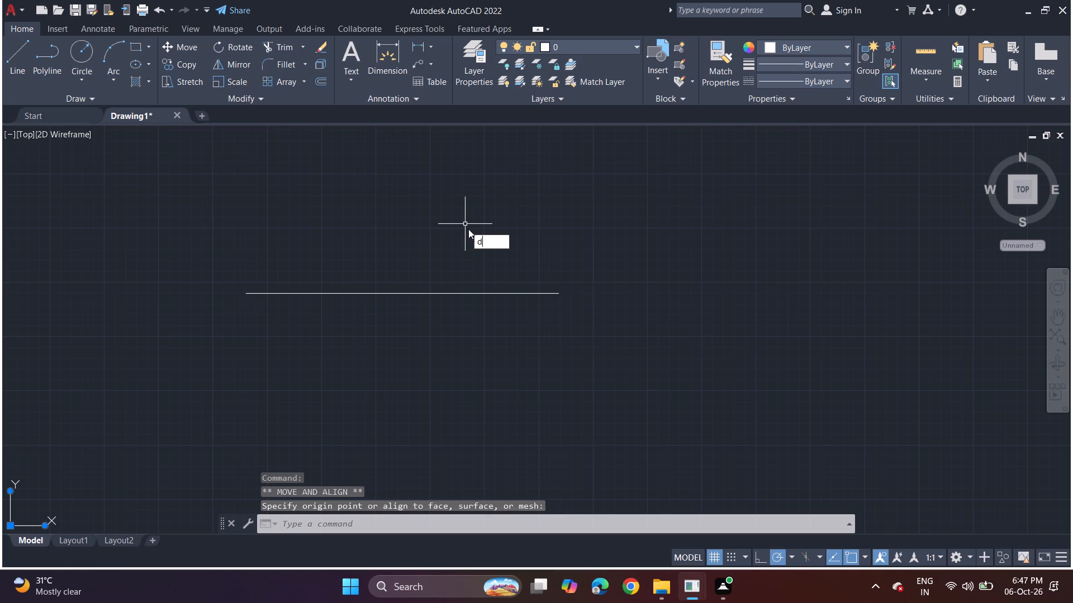
pyautogui.press('i')
pyautogui.click(513, 259)
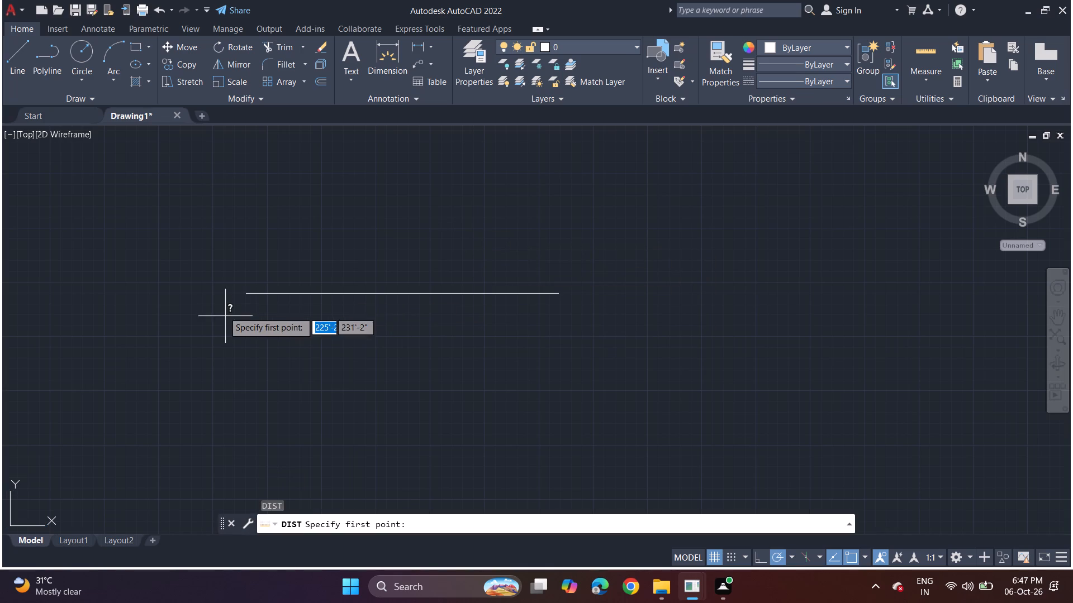
pyautogui.click(241, 294)
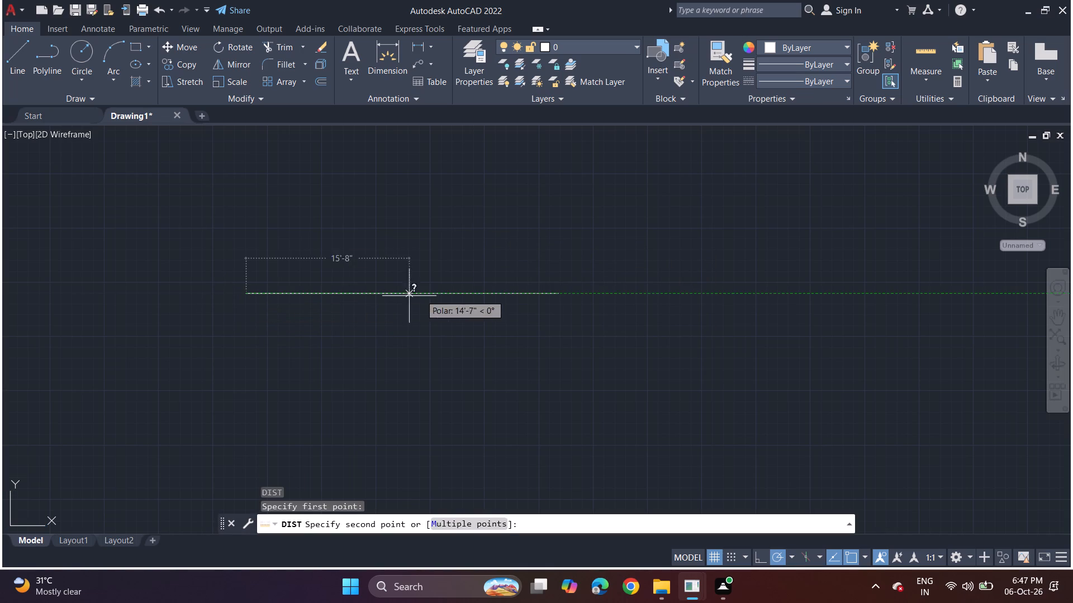
pyautogui.click(559, 294)
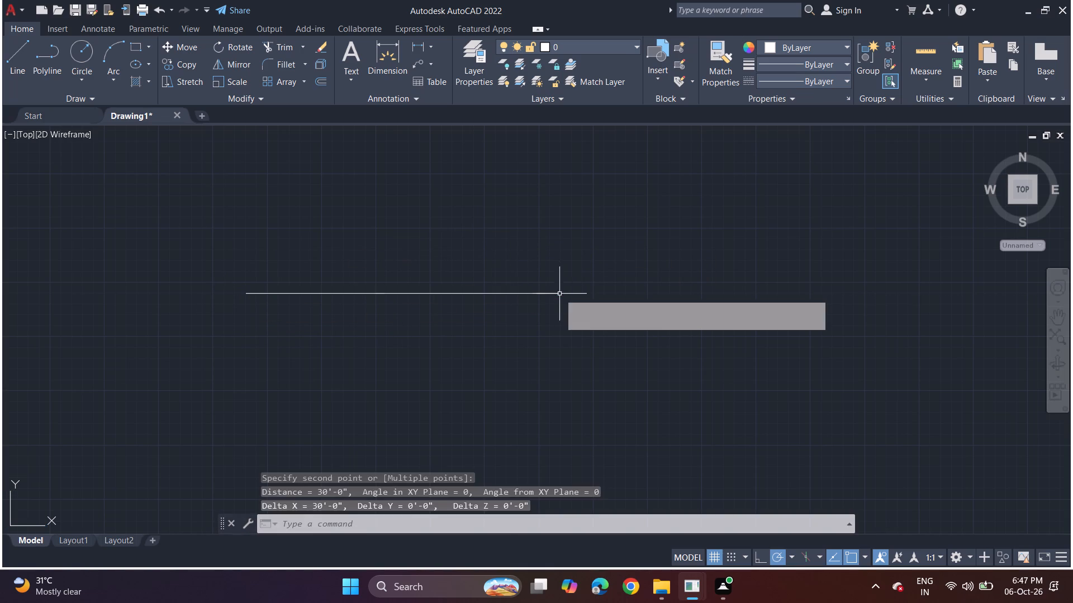
pyautogui.press('space')
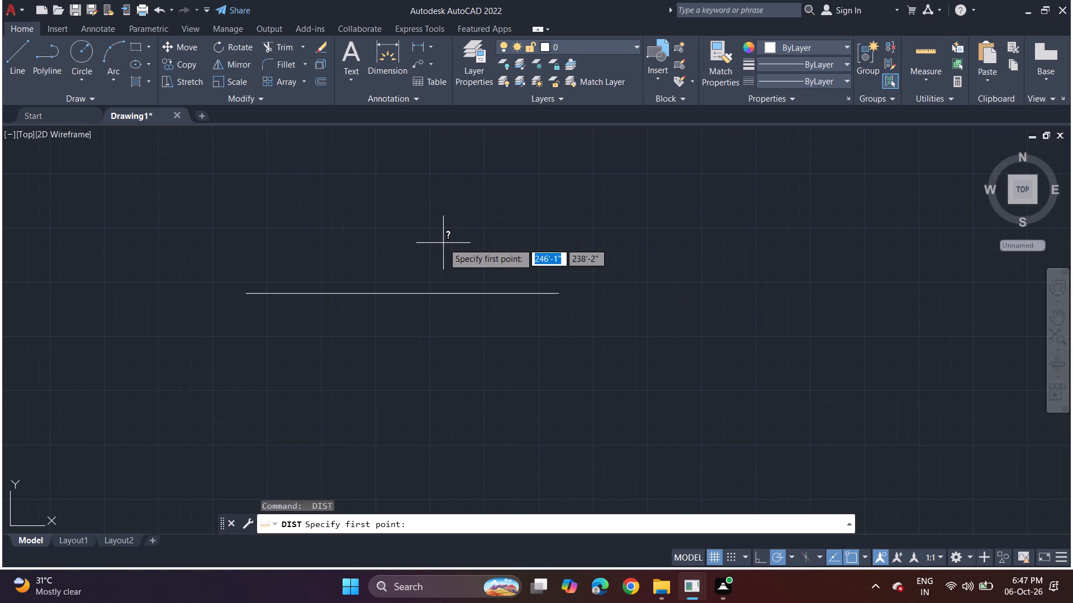
pyautogui.press('Escape')
# Start the Offset command for the 30' horizontal line.
pyautogui.press('o')
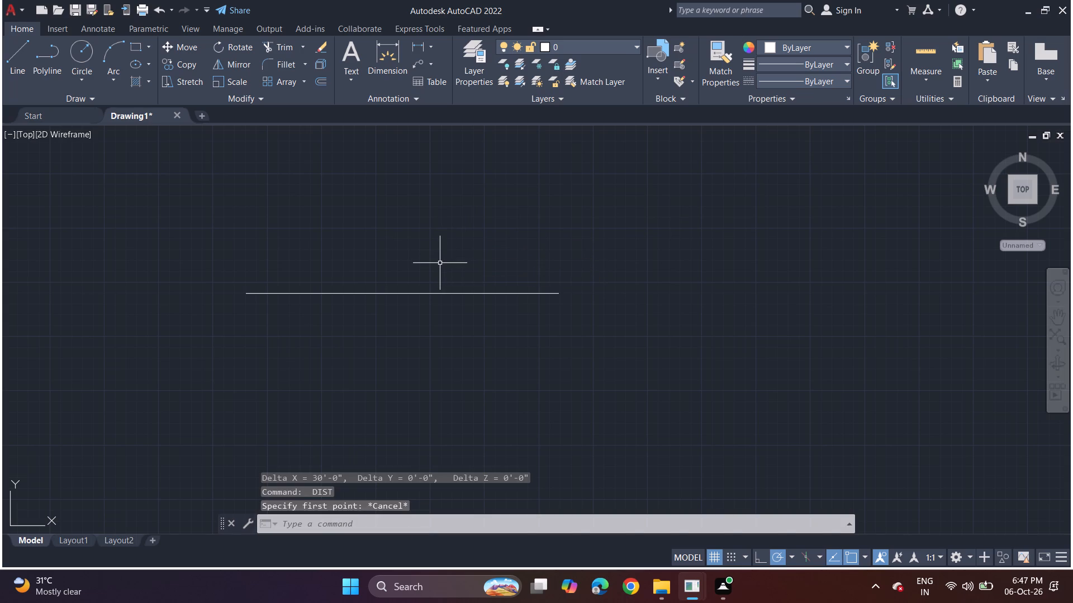
pyautogui.write('ff')
pyautogui.click(482, 294)
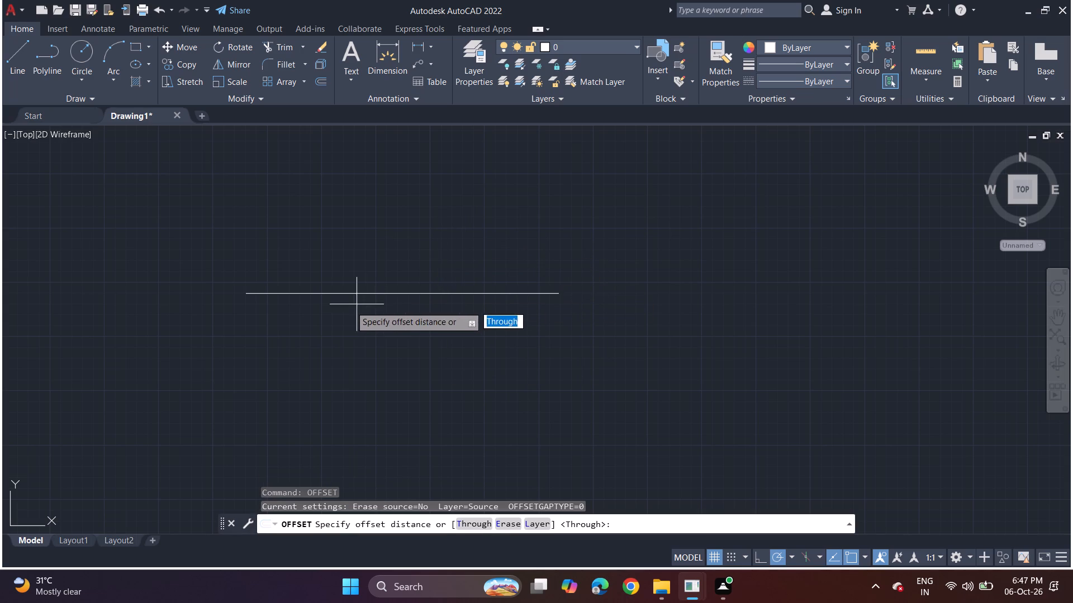
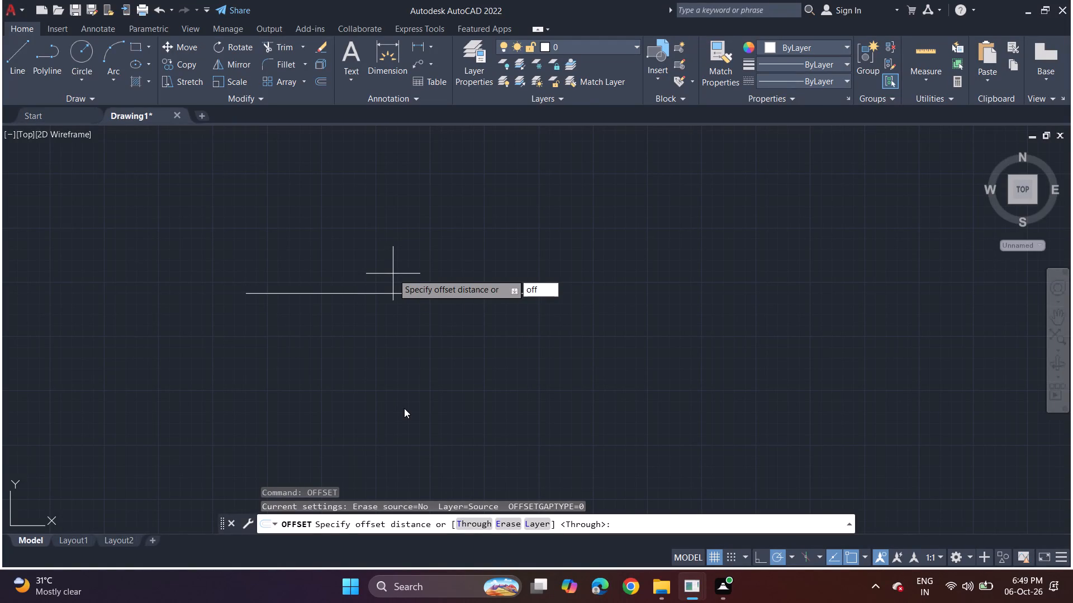
# Offset the 30' horizontal line 9" downward to form the top outer wall.
pyautogui.press('Escape')
pyautogui.press('space')
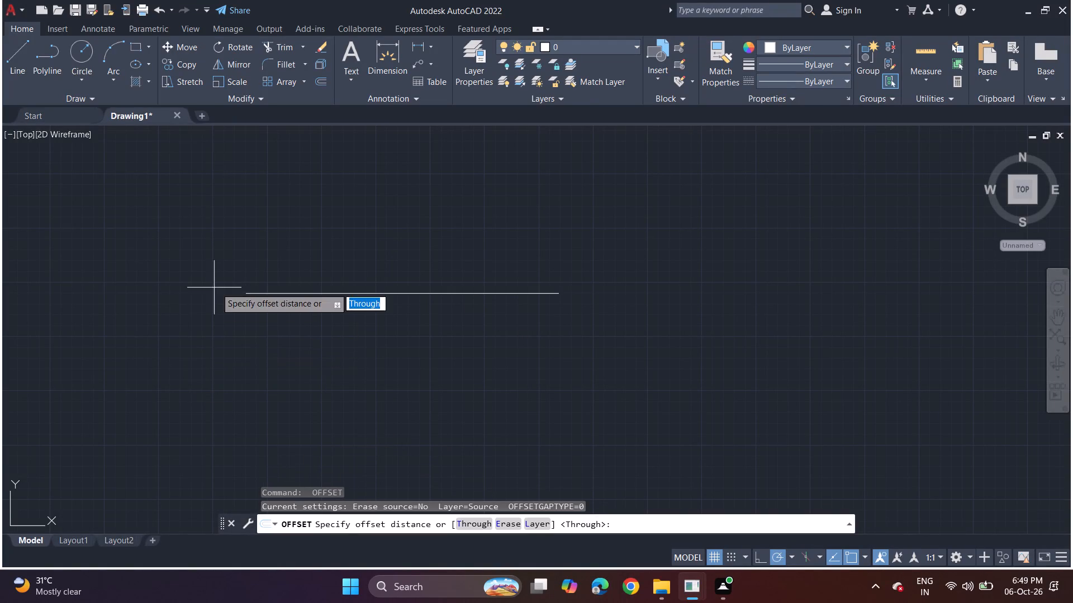
pyautogui.click(243, 292)
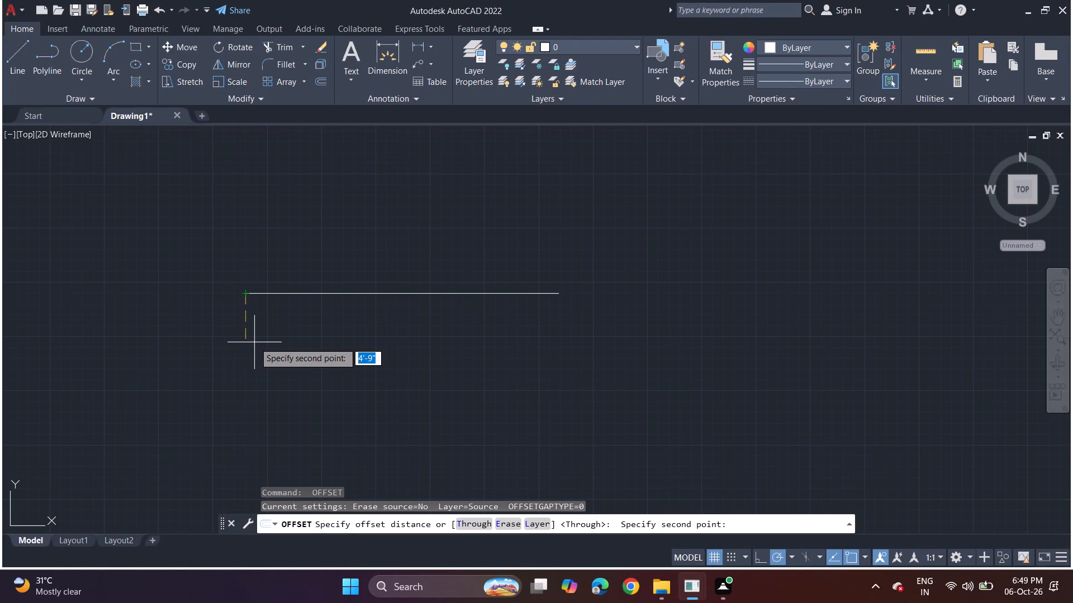
pyautogui.press('9')
pyautogui.press('Return')
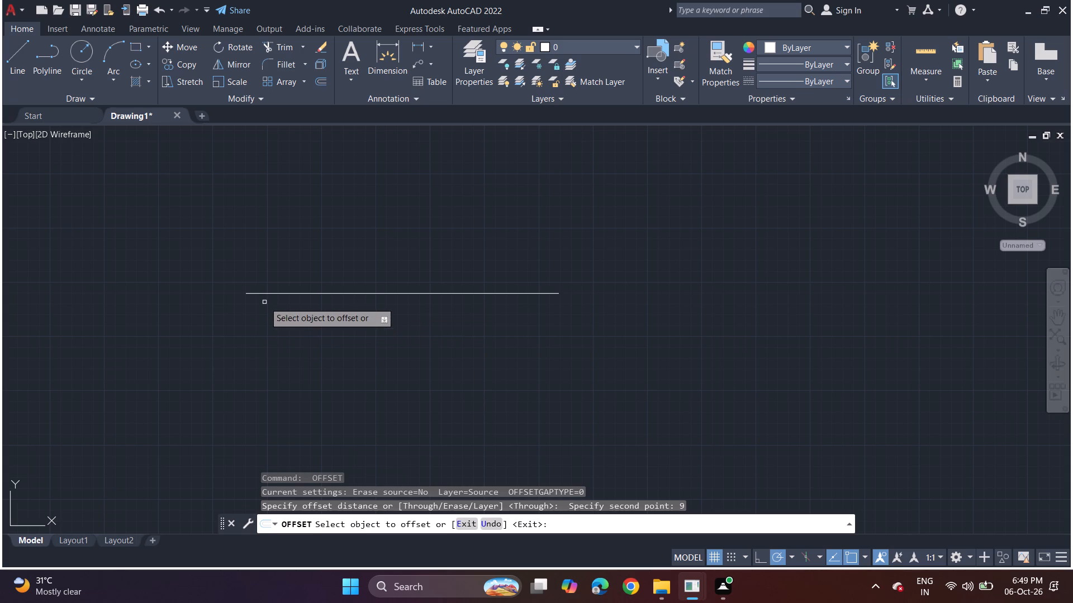
pyautogui.click(279, 293)
pyautogui.click(283, 304)
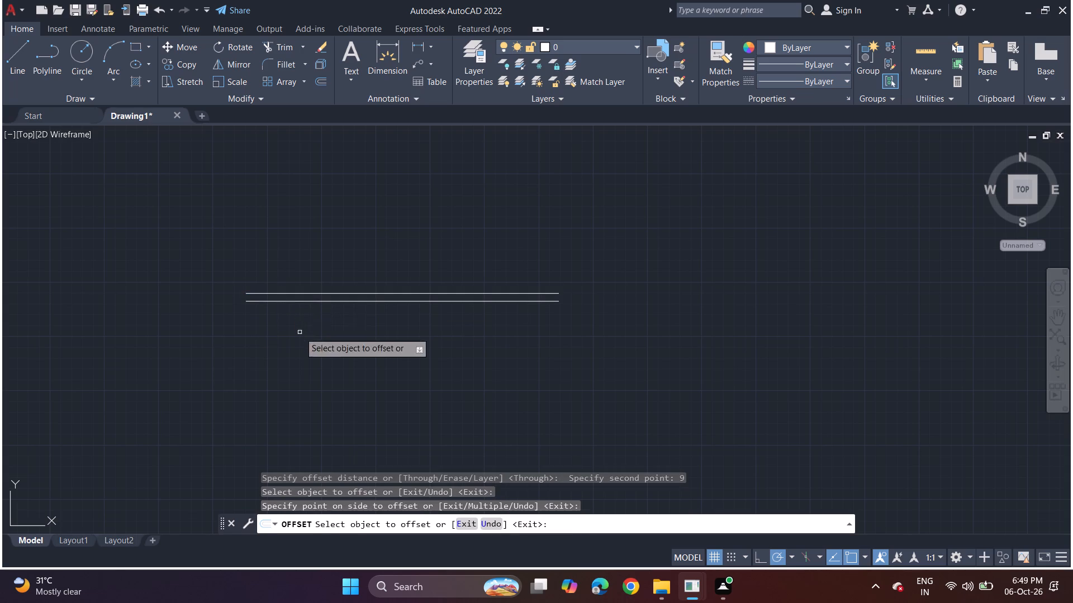
# Draw the left outer wall from the top line's left end: 42' down, 9" left, 42' up, and close across its top.
pyautogui.click(25, 52)
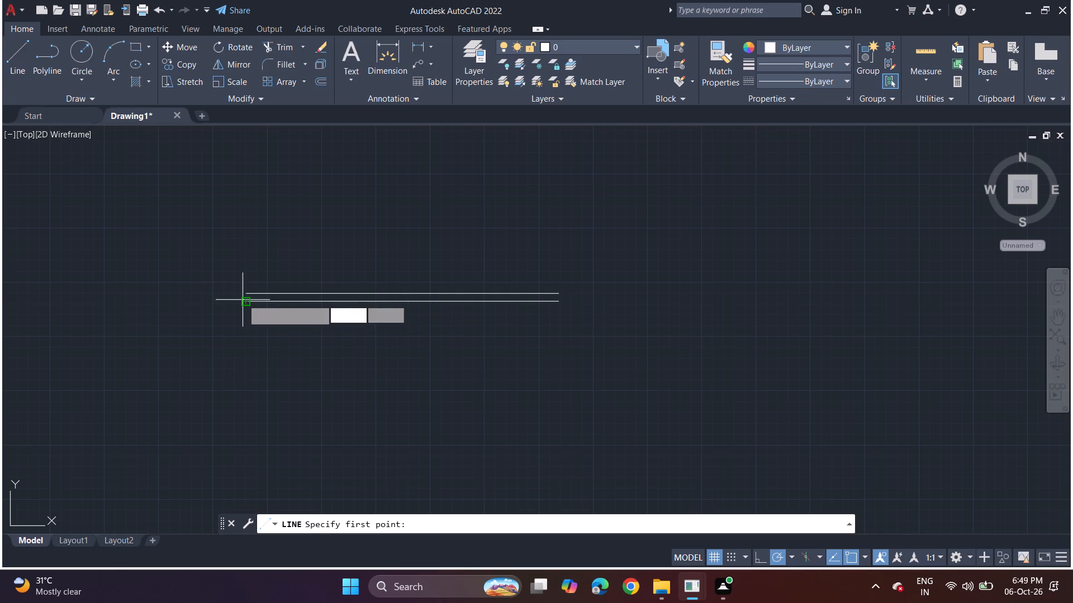
pyautogui.moveTo(242, 293); pyautogui.dragTo(244, 300)
pyautogui.moveTo(250, 350); pyautogui.dragTo(250, 224, button='middle')
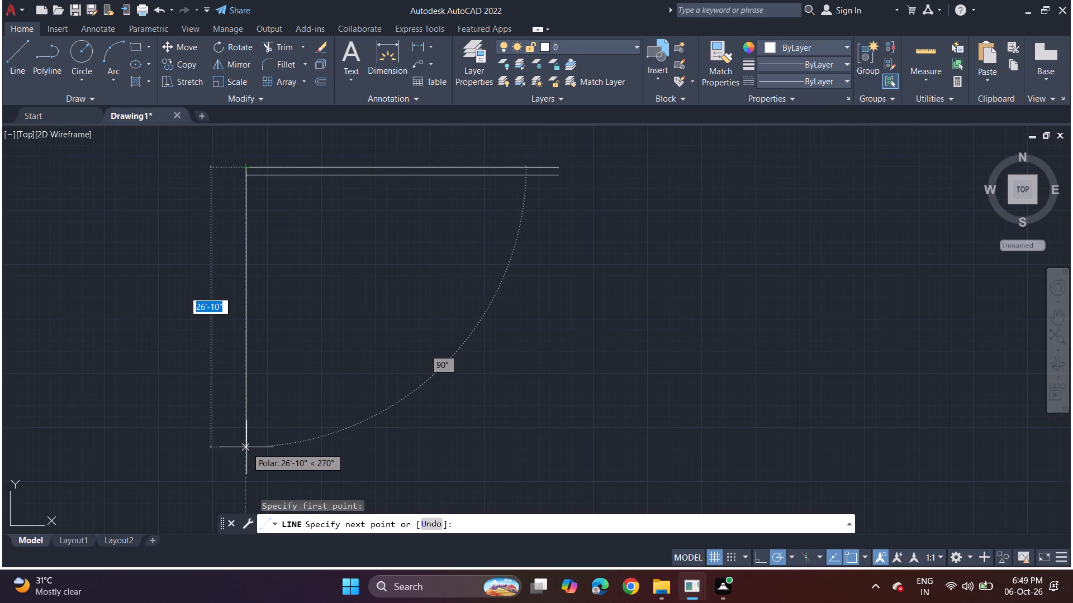
pyautogui.write("42'")
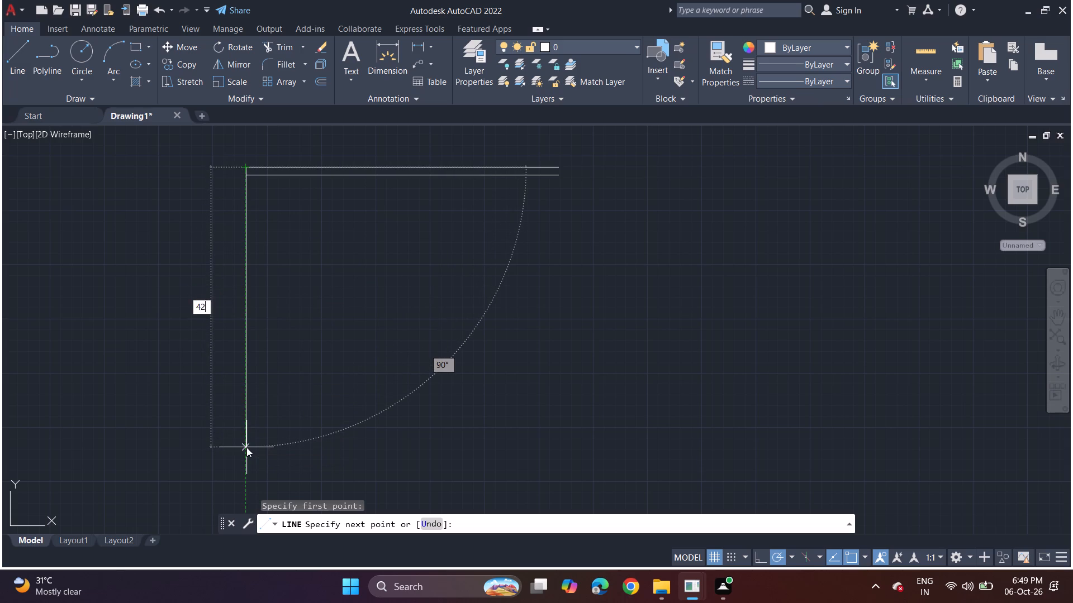
pyautogui.press('Return')
pyautogui.scroll(-4, 311, 418)
pyautogui.moveTo(311, 418); pyautogui.dragTo(317, 439, button='middle')
pyautogui.scroll(3, 327, 429)
pyautogui.moveTo(333, 426); pyautogui.dragTo(336, 255, button='middle')
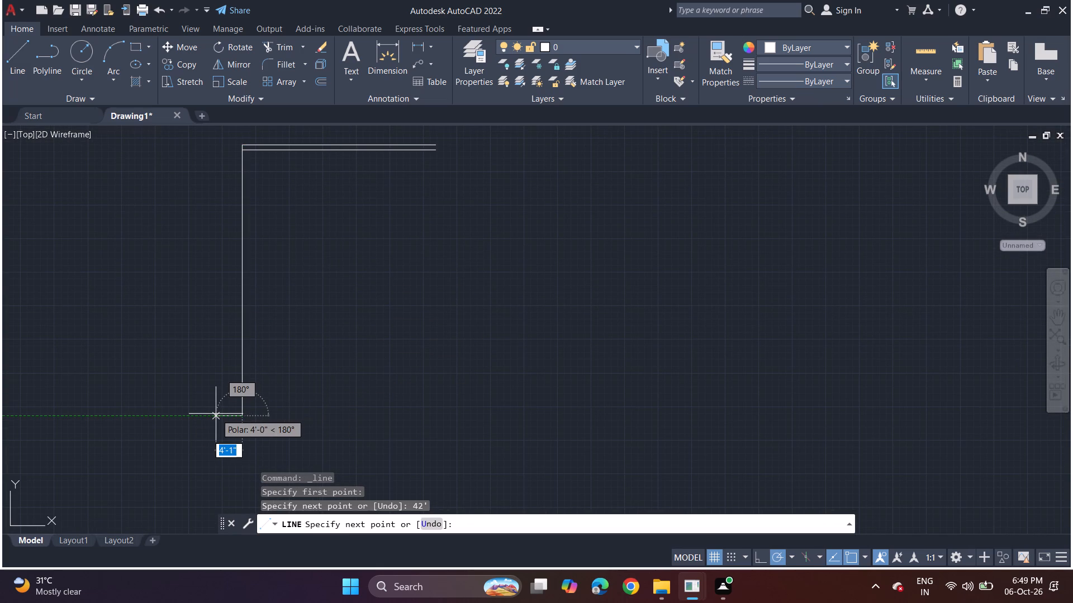
pyautogui.press('9')
pyautogui.press('Return')
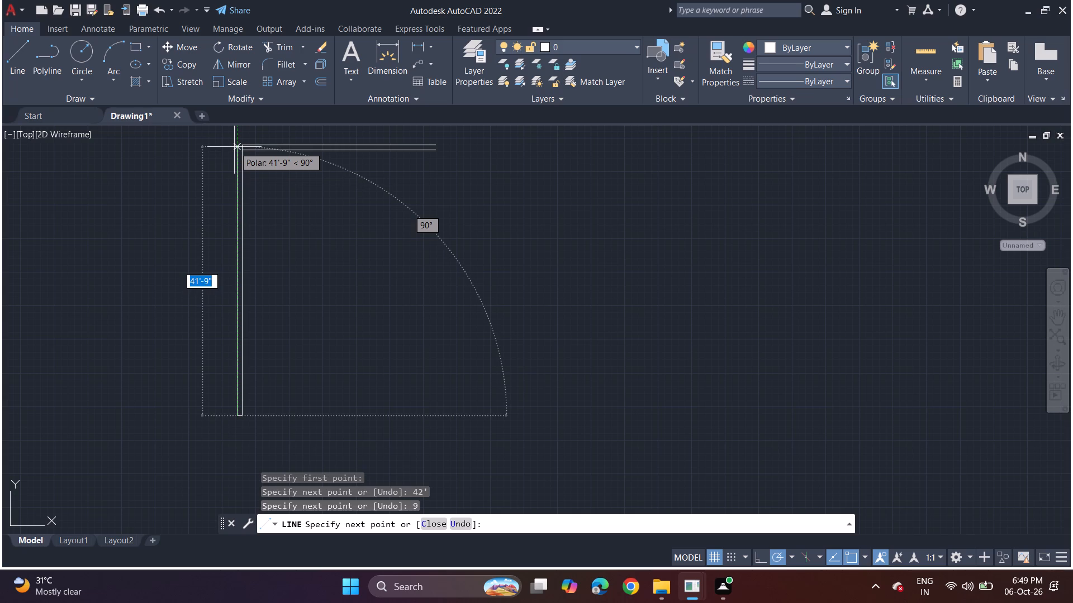
pyautogui.write("42'")
pyautogui.press('Return')
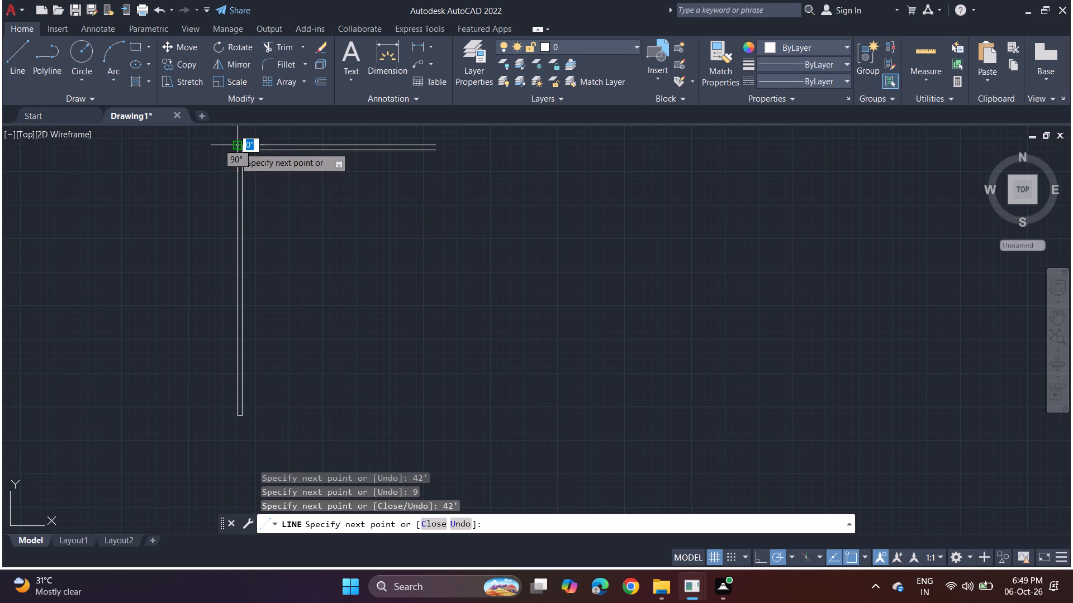
pyautogui.scroll(2, 234, 146)
pyautogui.click(249, 144)
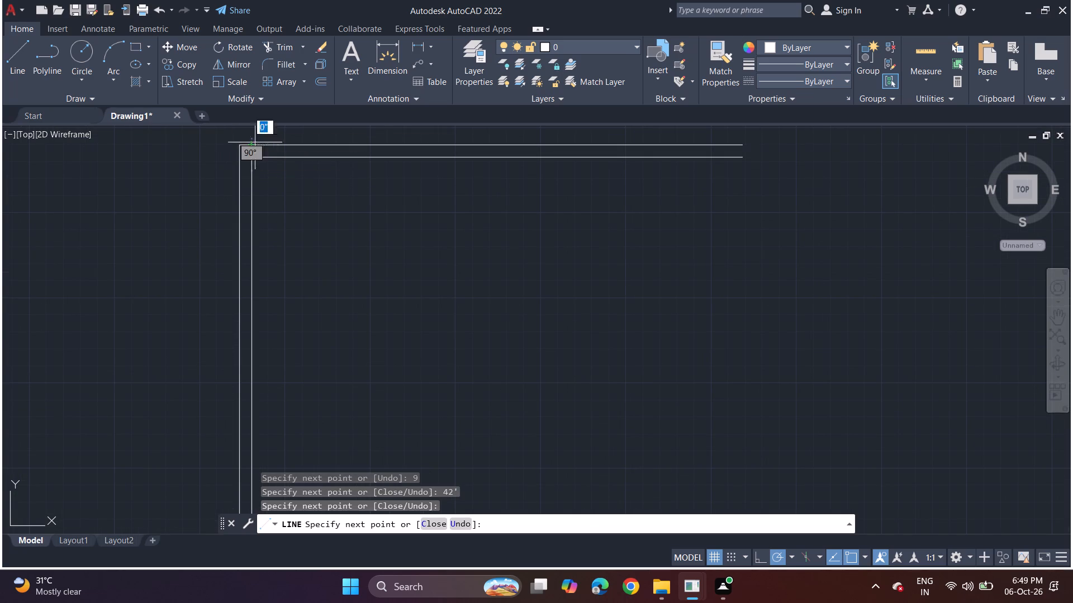
pyautogui.press('space')
# Outline the top-left room from the inner wall corner with lines 11' right, 12' down and back to the left wall.
pyautogui.scroll(-3, 257, 205)
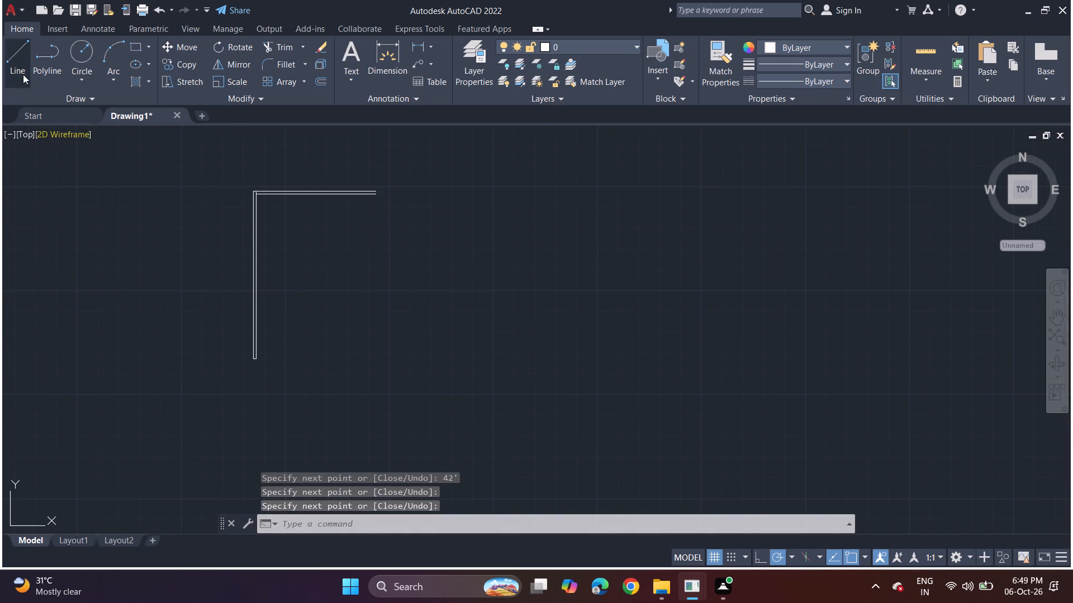
pyautogui.click(22, 75)
pyautogui.scroll(2, 230, 166)
pyautogui.moveTo(373, 199); pyautogui.dragTo(163, 164, button='middle')
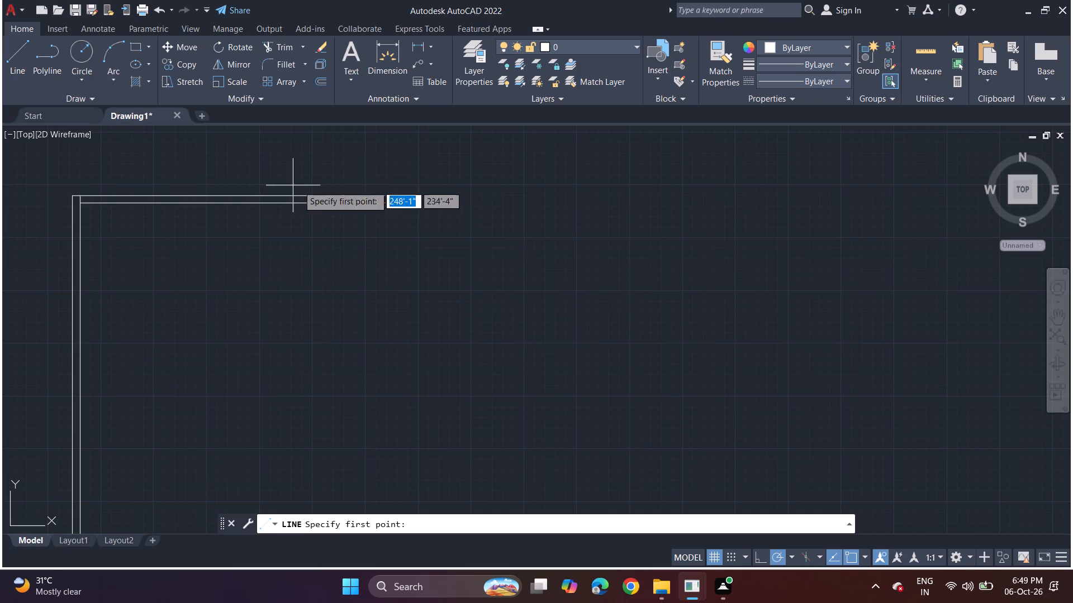
pyautogui.click(78, 203)
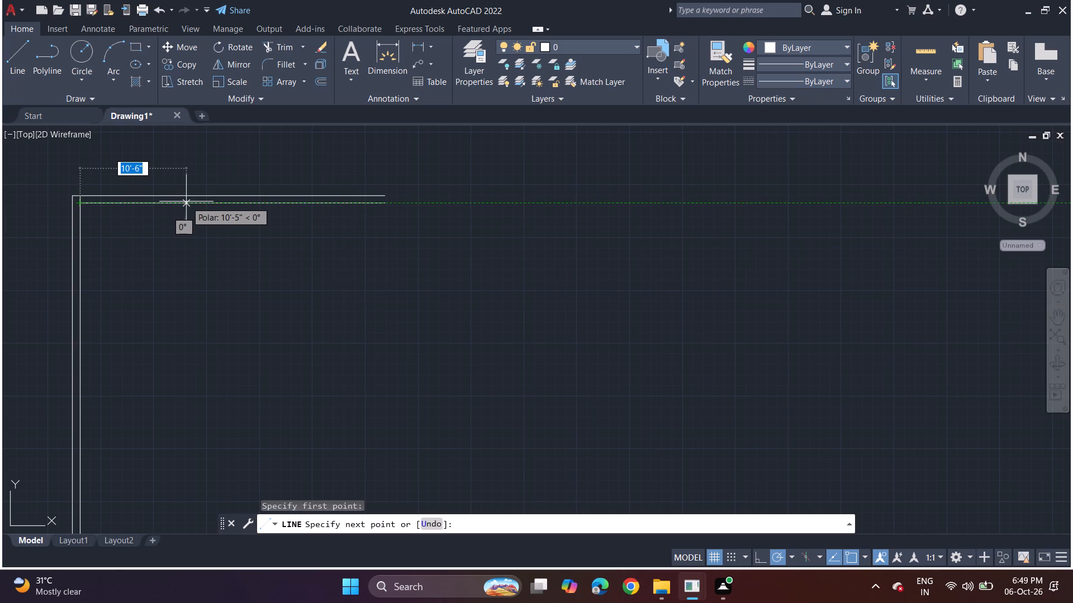
pyautogui.write("11'")
pyautogui.press('Return')
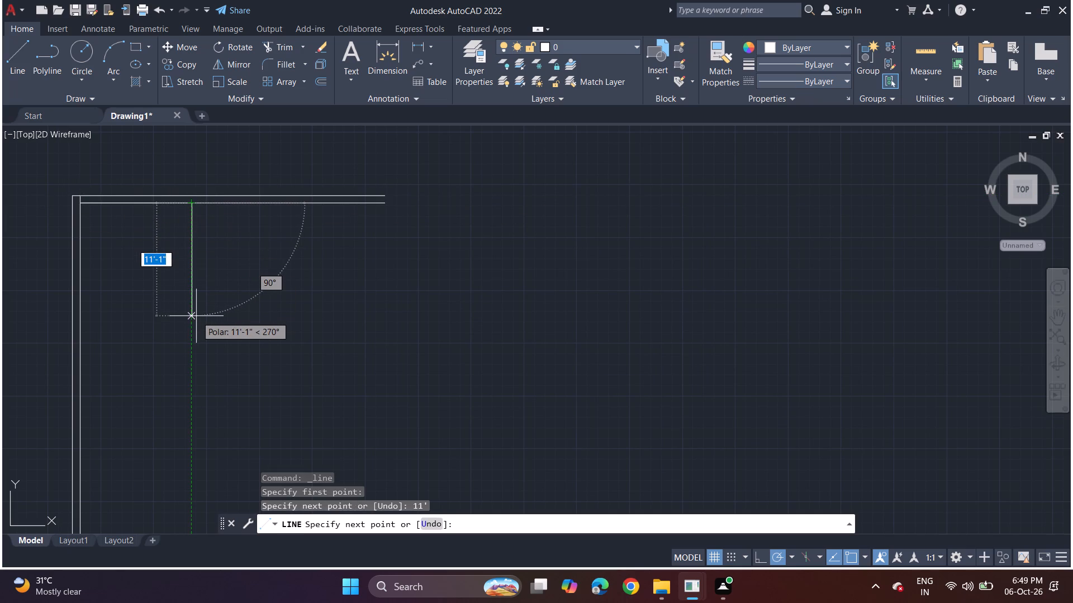
pyautogui.write("12'")
pyautogui.press('Return')
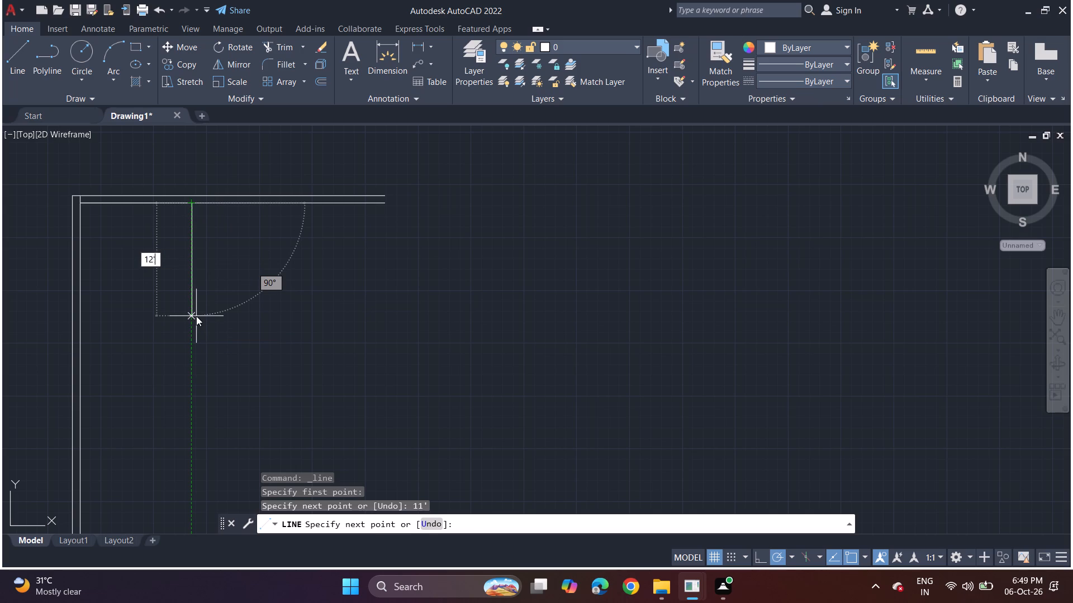
pyautogui.click(77, 320)
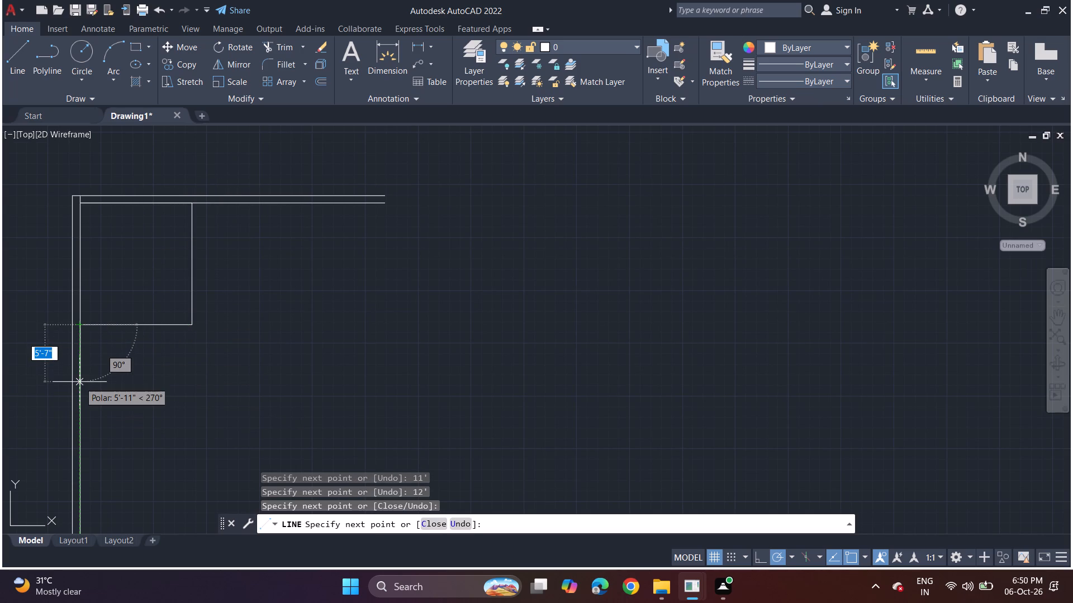
# Continue the line 9" down, 11' plus 9" right and up to the top wall to give the room 9" walls.
pyautogui.press('9')
pyautogui.press('Return')
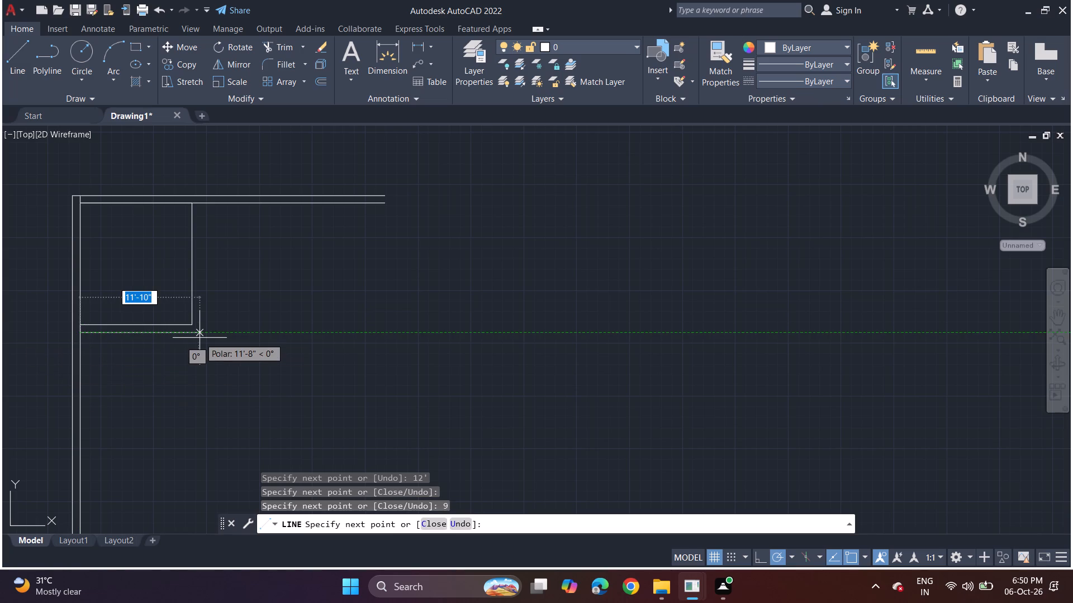
pyautogui.write("11'")
pyautogui.press('Return')
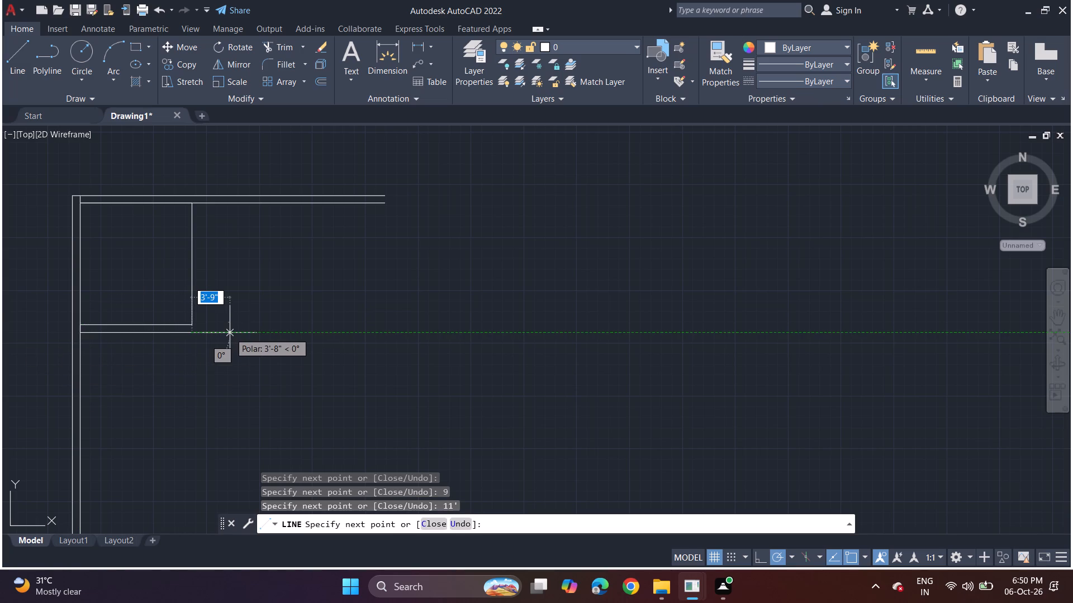
pyautogui.press('9')
pyautogui.press('Return')
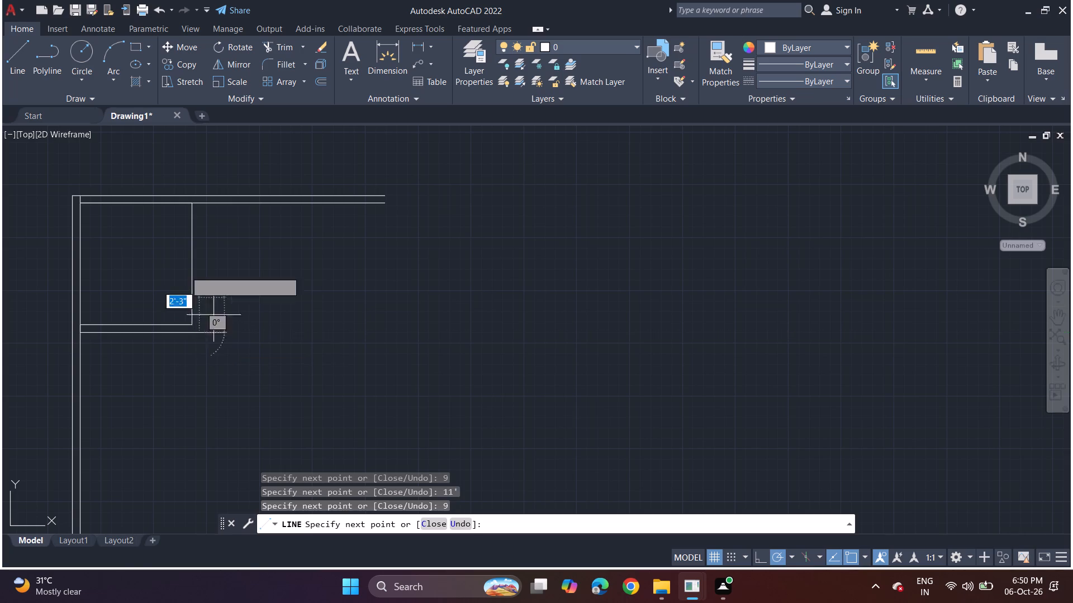
pyautogui.click(206, 209)
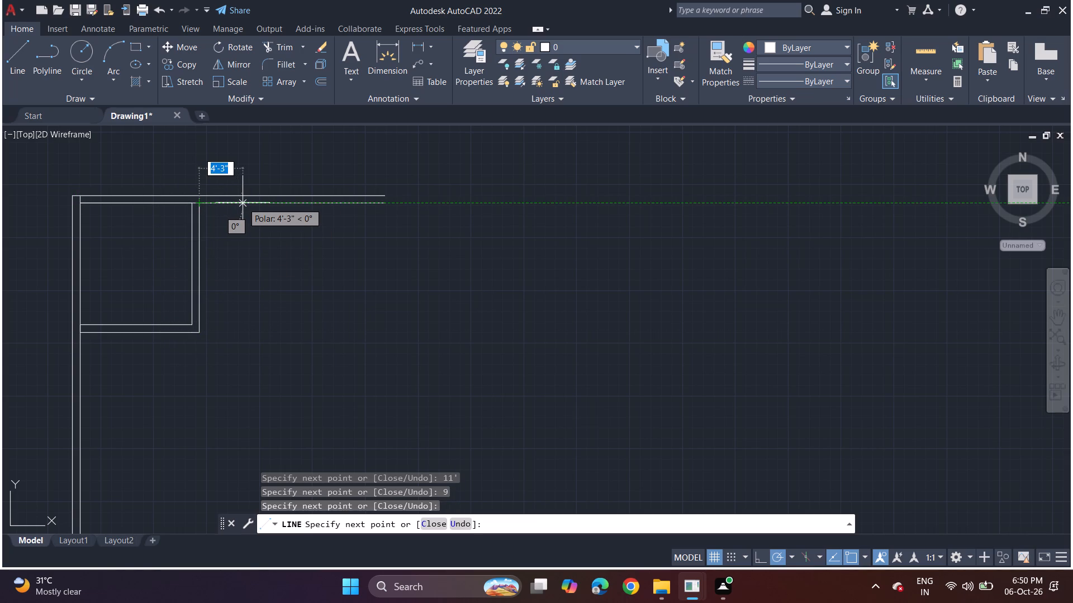
pyautogui.press('space')
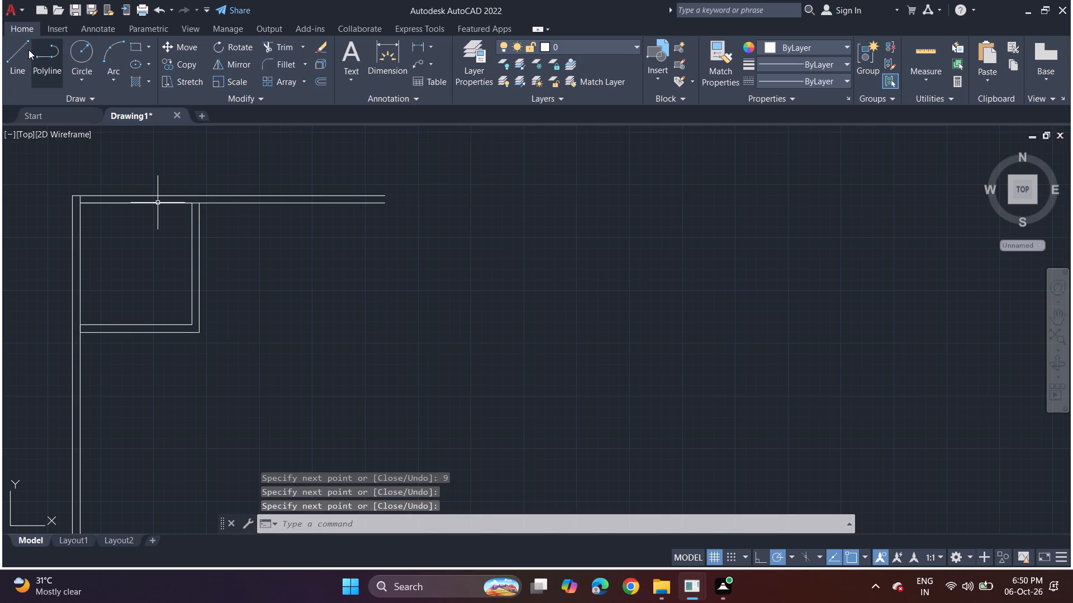
# Draw a partition stub 5' long and 6" thick off the left wall, 4' below the top-left room.
pyautogui.click(29, 50)
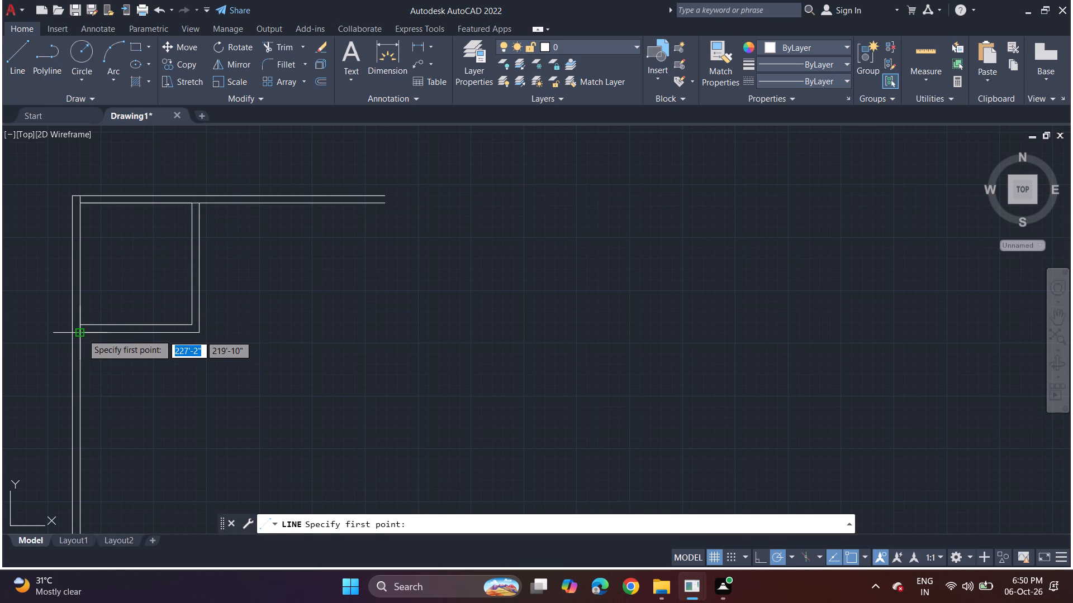
pyautogui.click(80, 335)
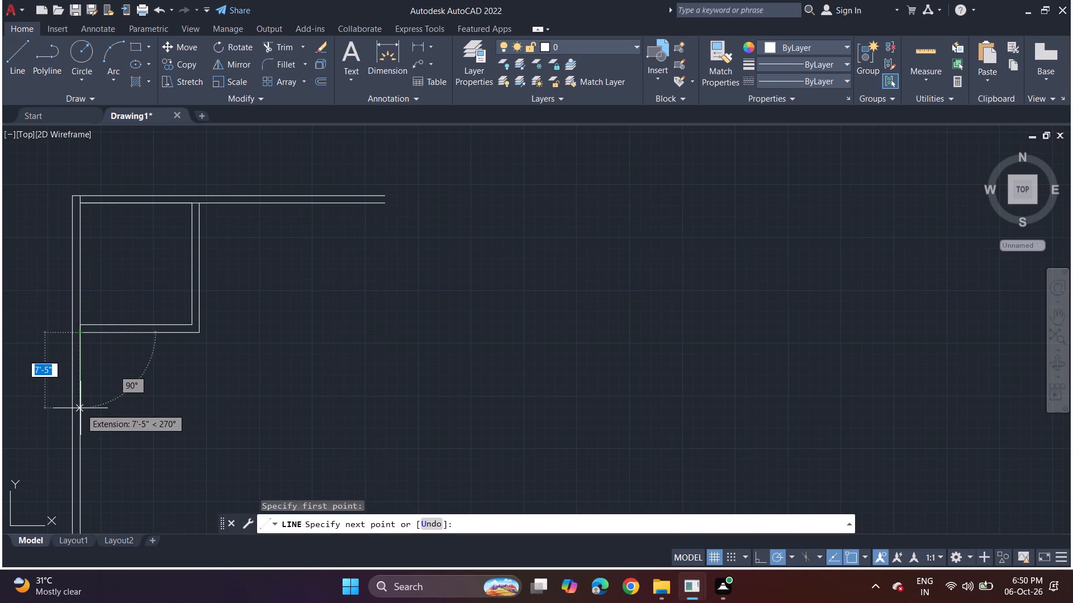
pyautogui.write("4'")
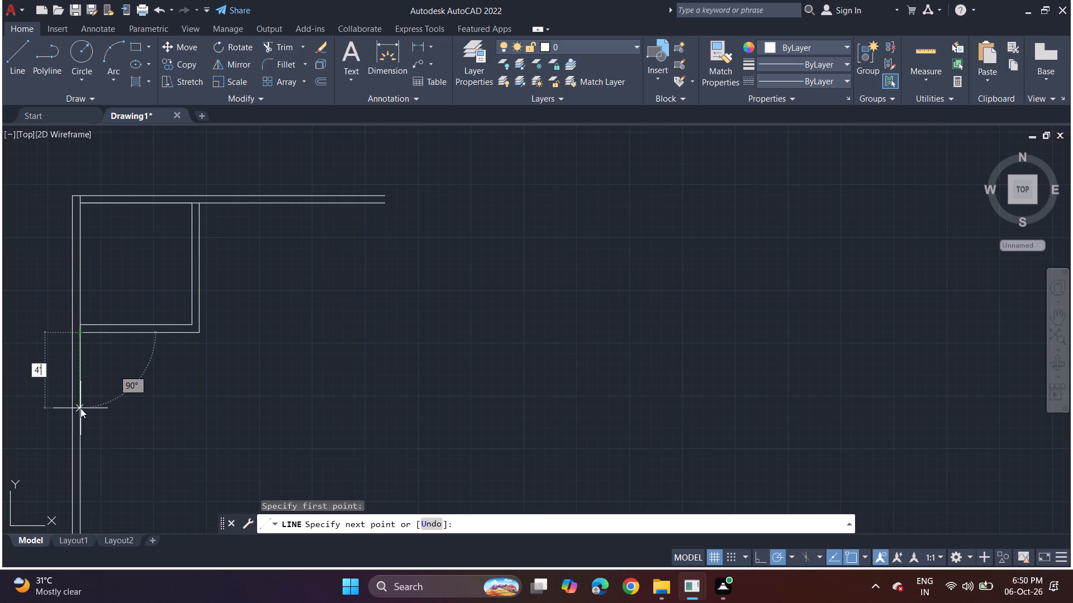
pyautogui.press('Return')
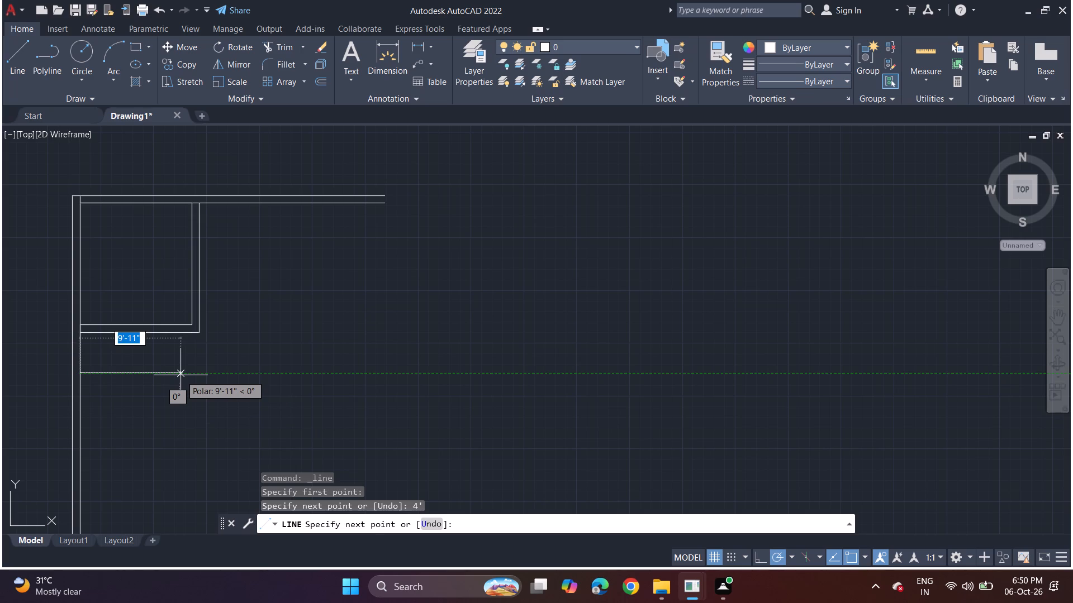
pyautogui.write("5'")
pyautogui.press('Return')
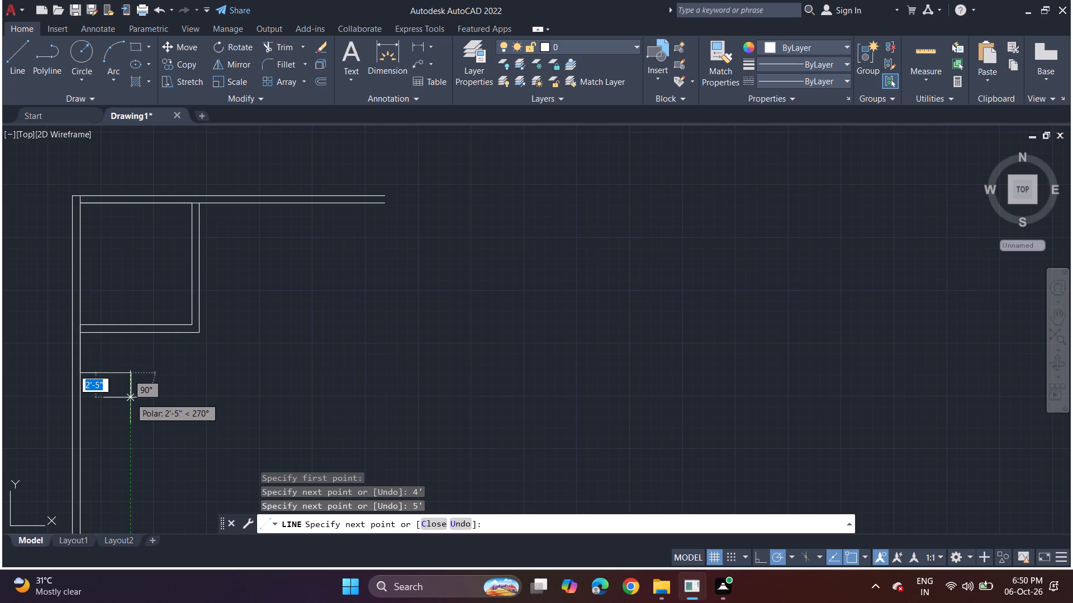
pyautogui.press('6')
pyautogui.press('Return')
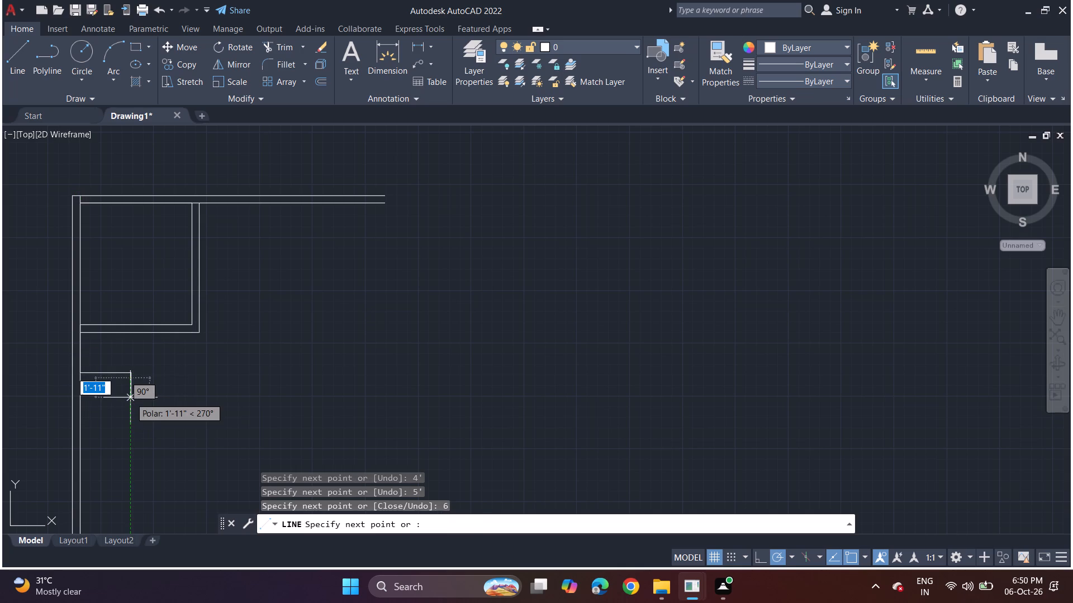
pyautogui.click(79, 384)
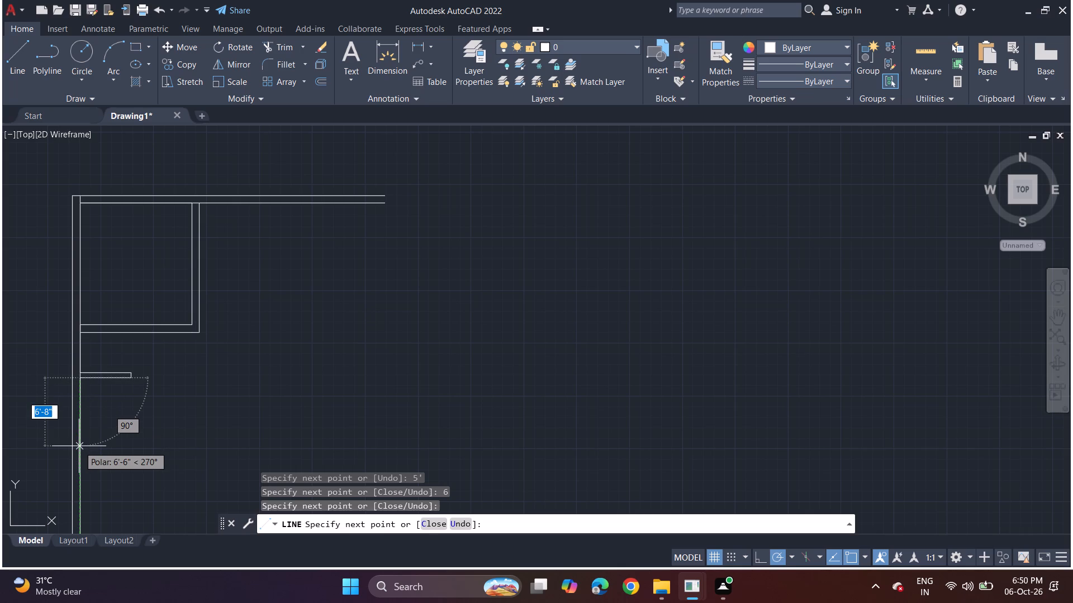
# Draw a second 5' long, 6" thick partition stub off the left wall, 5' below the first one.
pyautogui.write("5'")
pyautogui.press('Return')
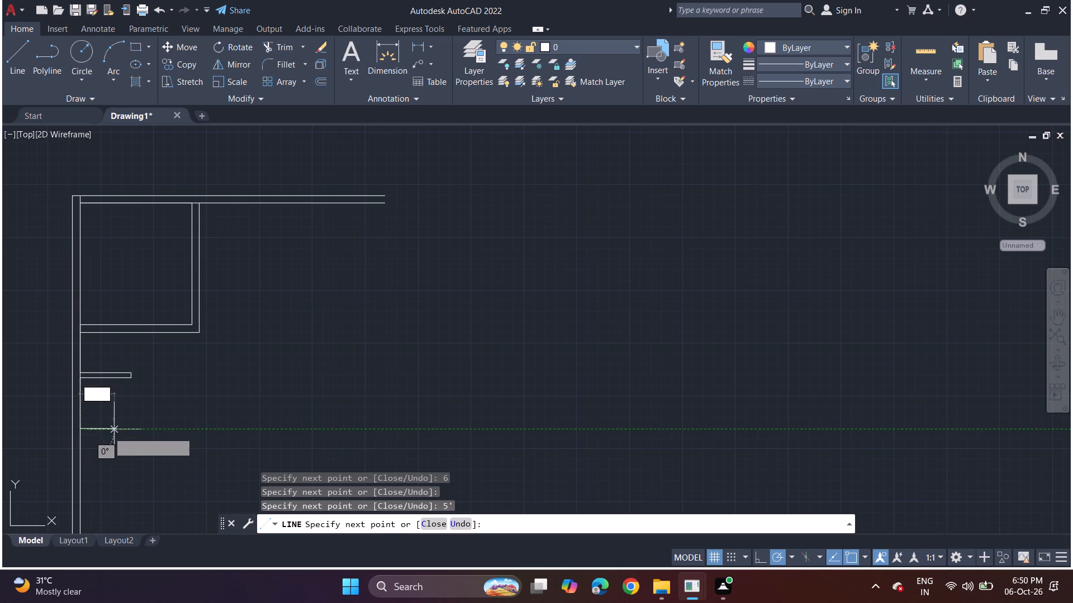
pyautogui.write("5'")
pyautogui.press('Return')
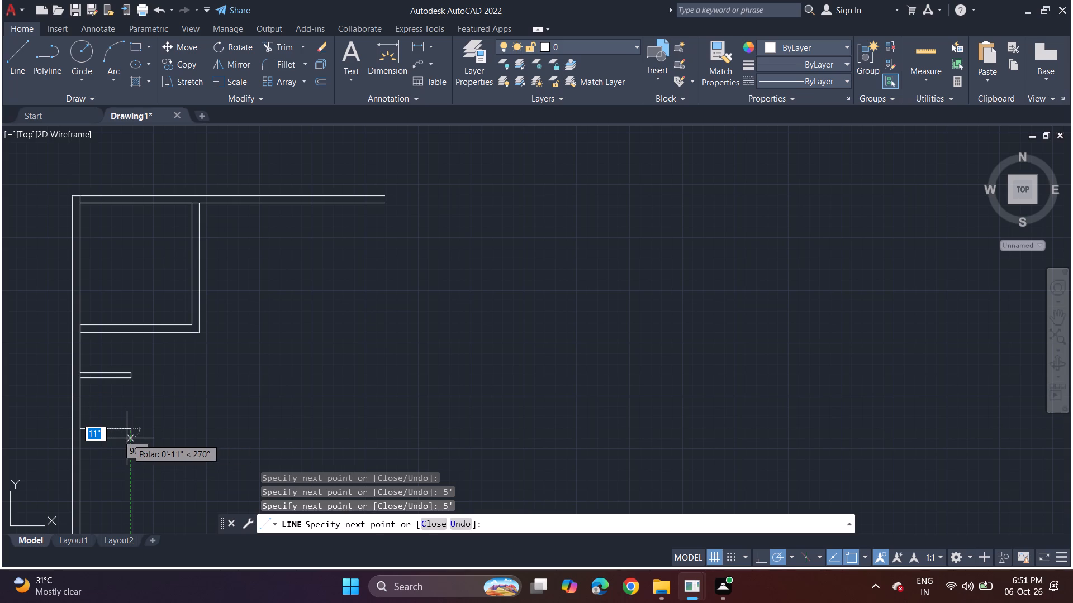
pyautogui.press('6')
pyautogui.press('Return')
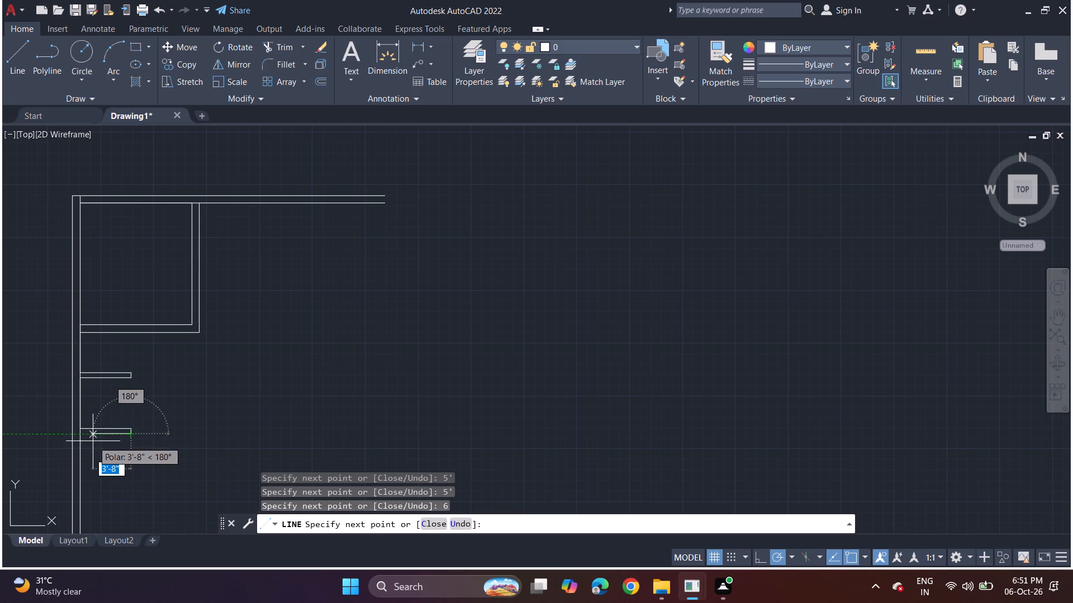
pyautogui.click(75, 437)
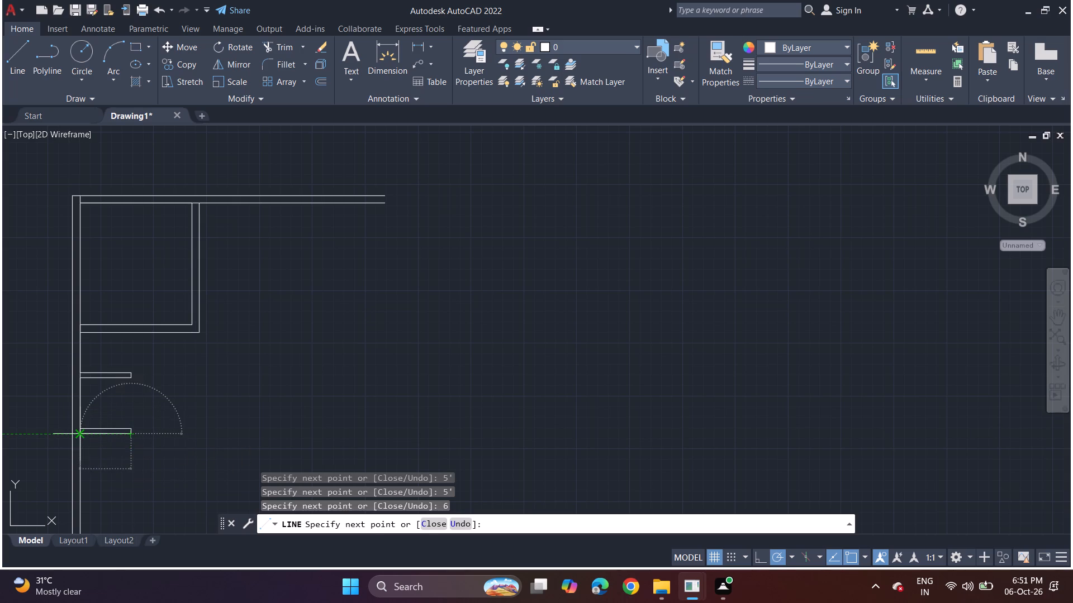
pyautogui.press('space')
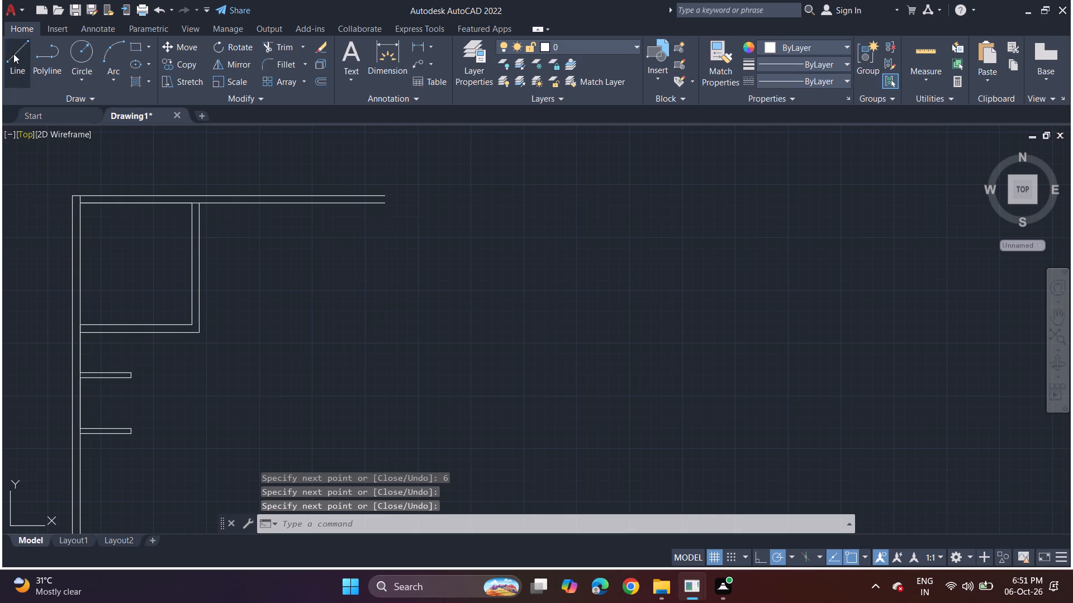
# Start a new line in the lower part of the plan, near the left outer wall.
pyautogui.click(13, 54)
pyautogui.moveTo(211, 436); pyautogui.dragTo(287, 283, button='middle')
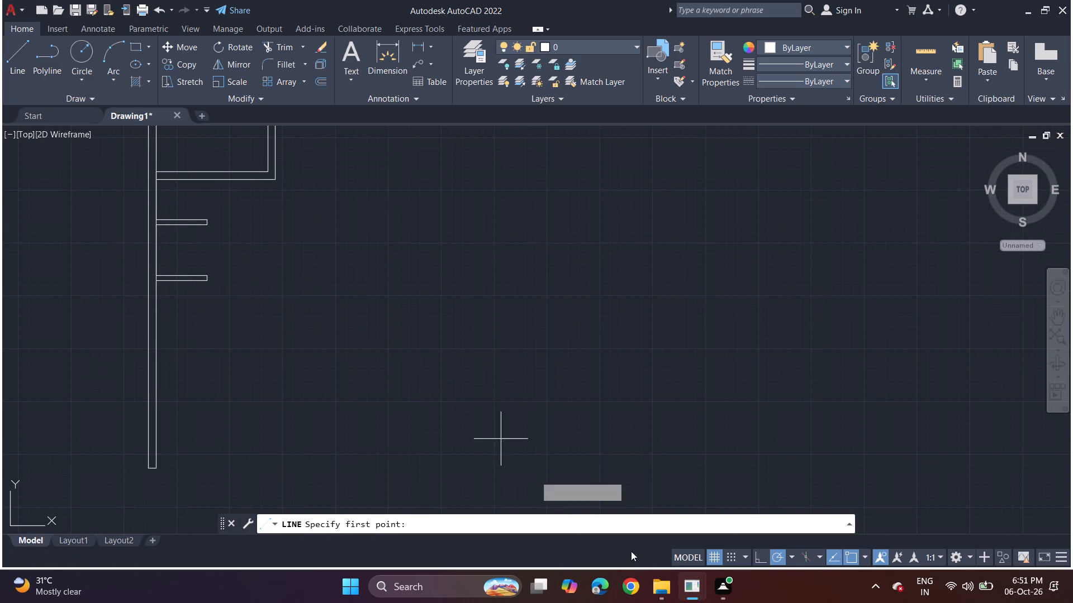
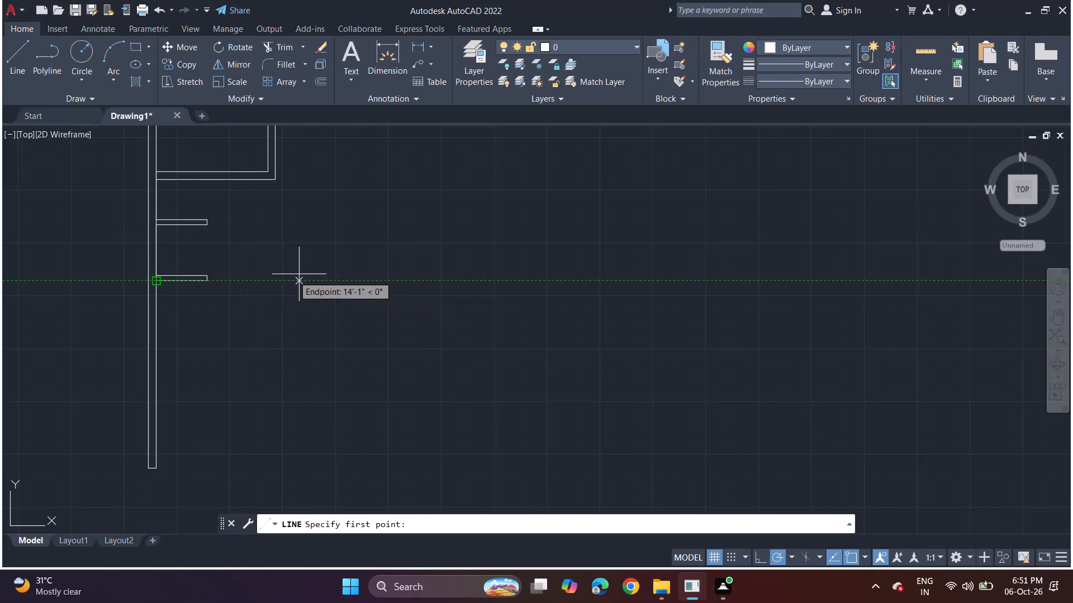
# Draw a partition 15'9" long and 9" thick off the left wall's inner face, directly below the second stub.
pyautogui.click(8, 72)
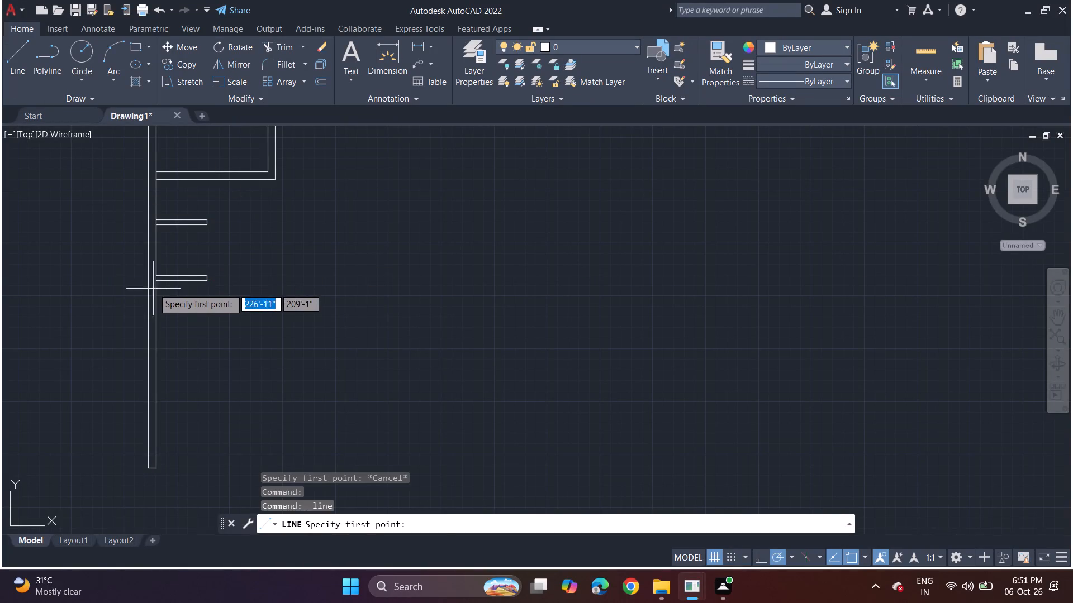
pyautogui.click(153, 285)
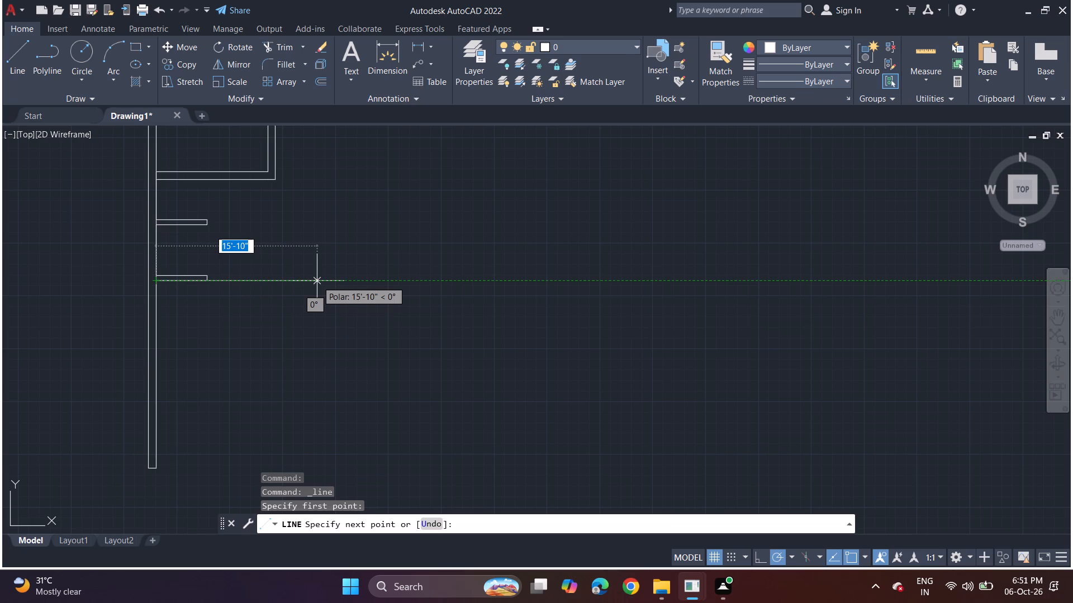
pyautogui.write("15'9")
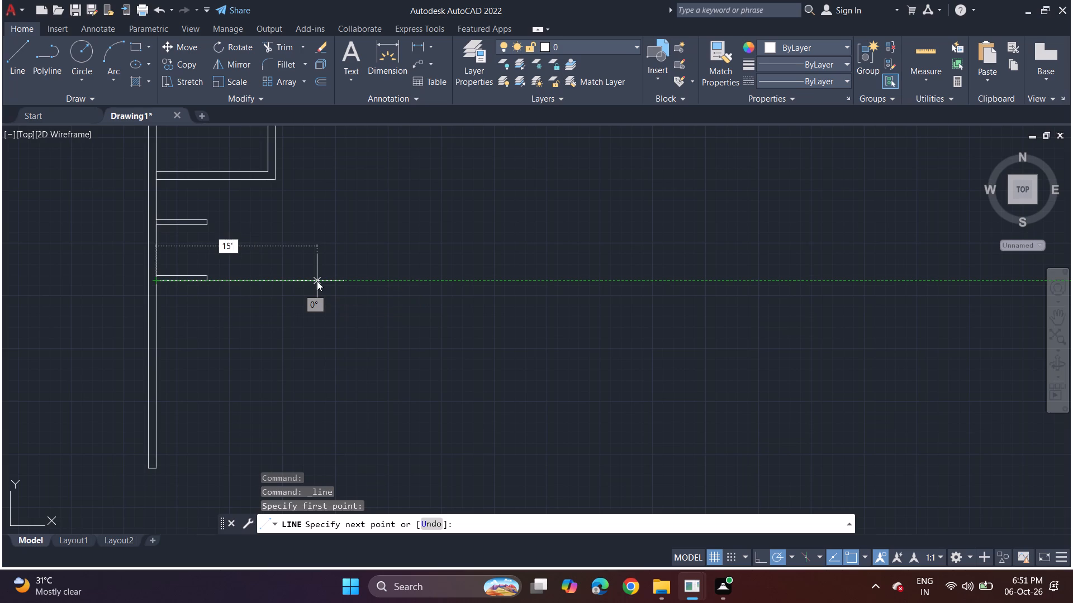
pyautogui.hotkey('shift', '"')
pyautogui.press('Return')
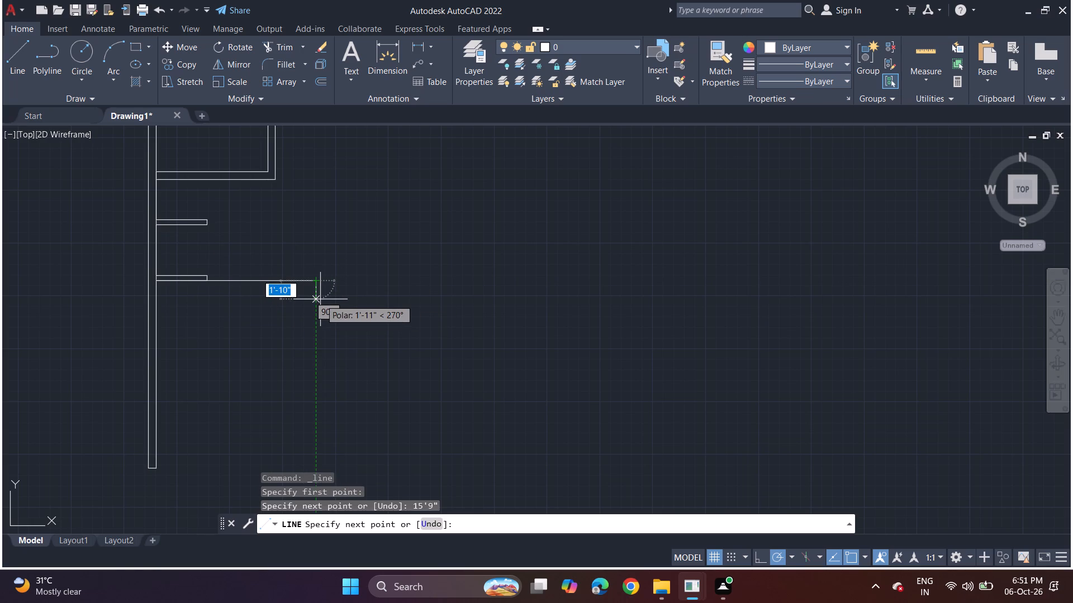
pyautogui.press('9')
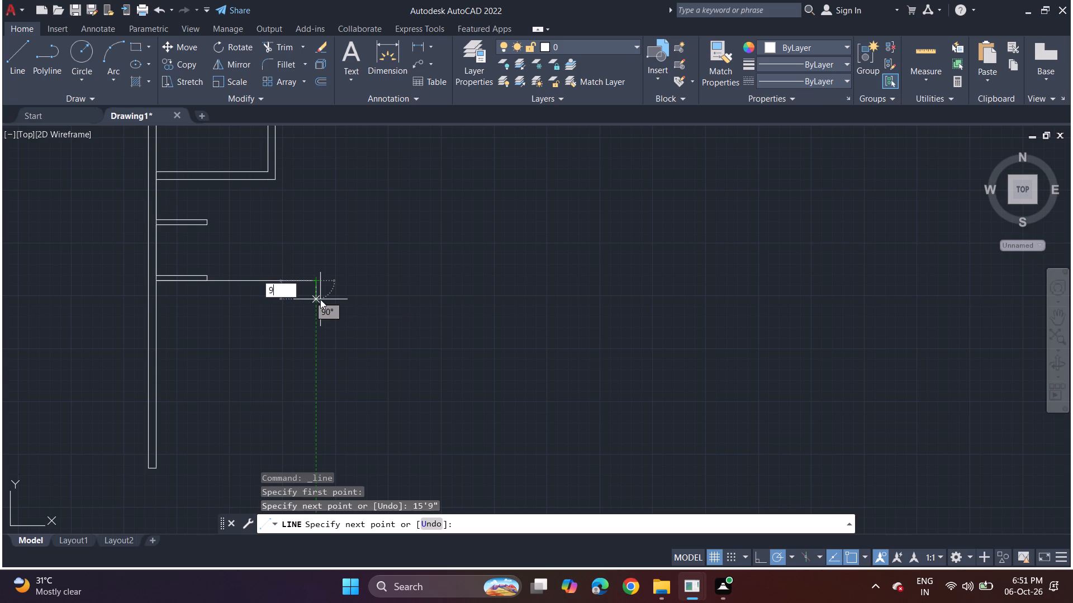
pyautogui.press('Return')
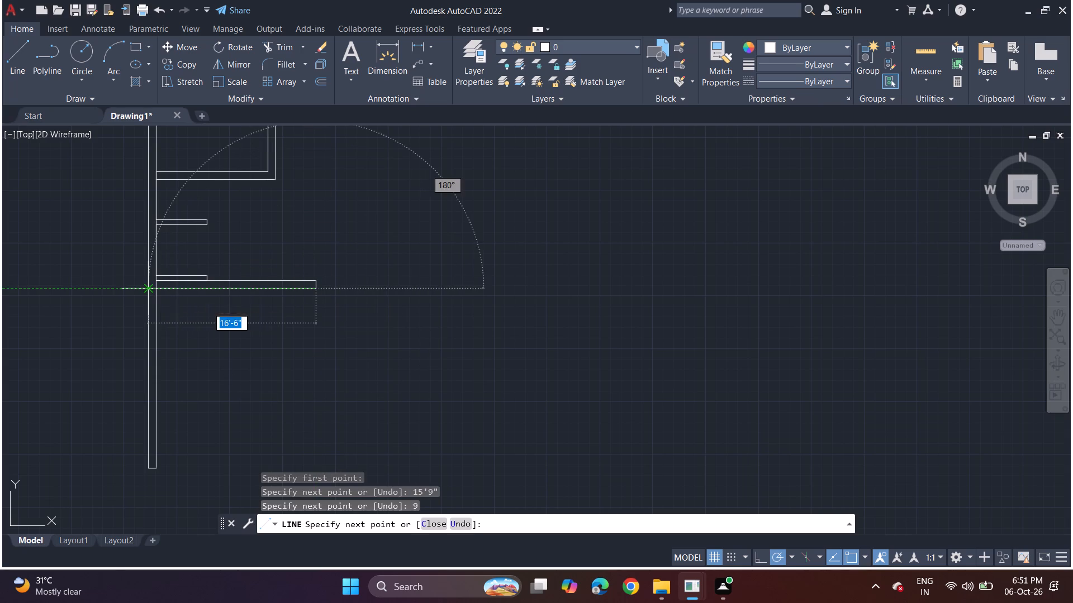
pyautogui.click(156, 291)
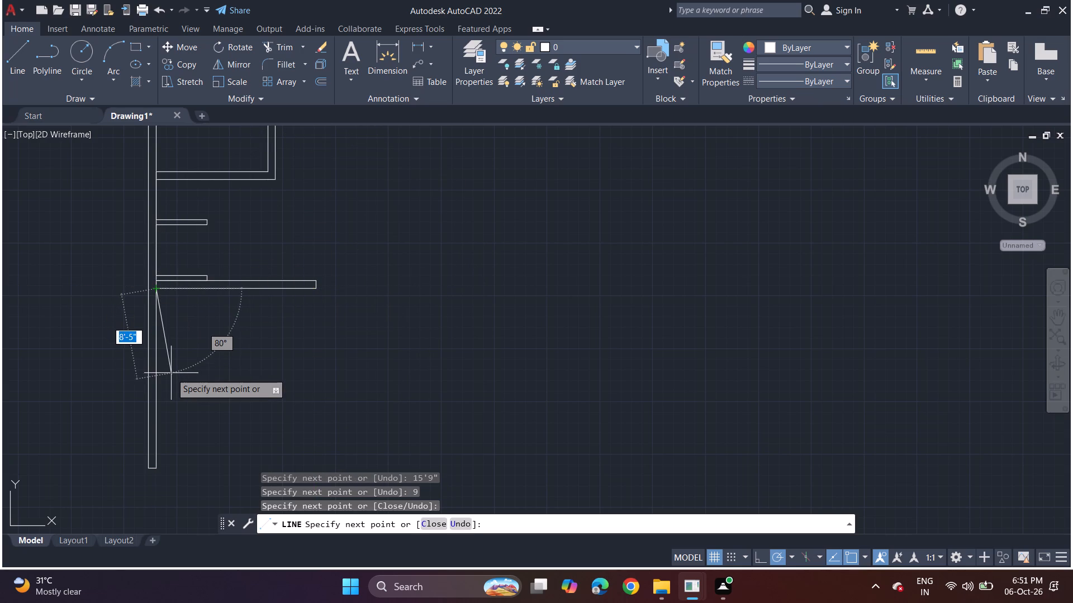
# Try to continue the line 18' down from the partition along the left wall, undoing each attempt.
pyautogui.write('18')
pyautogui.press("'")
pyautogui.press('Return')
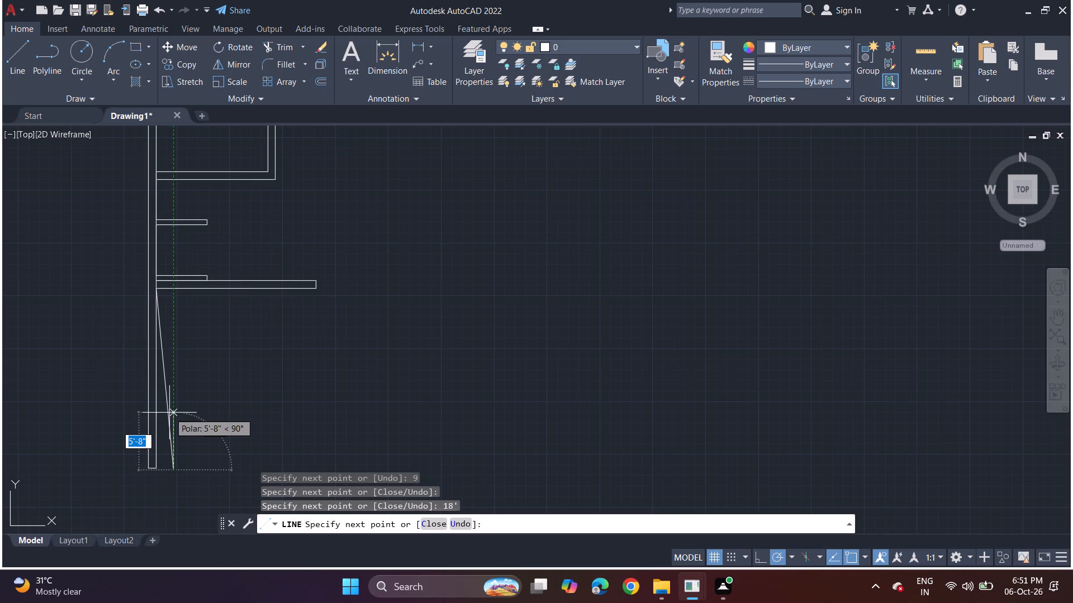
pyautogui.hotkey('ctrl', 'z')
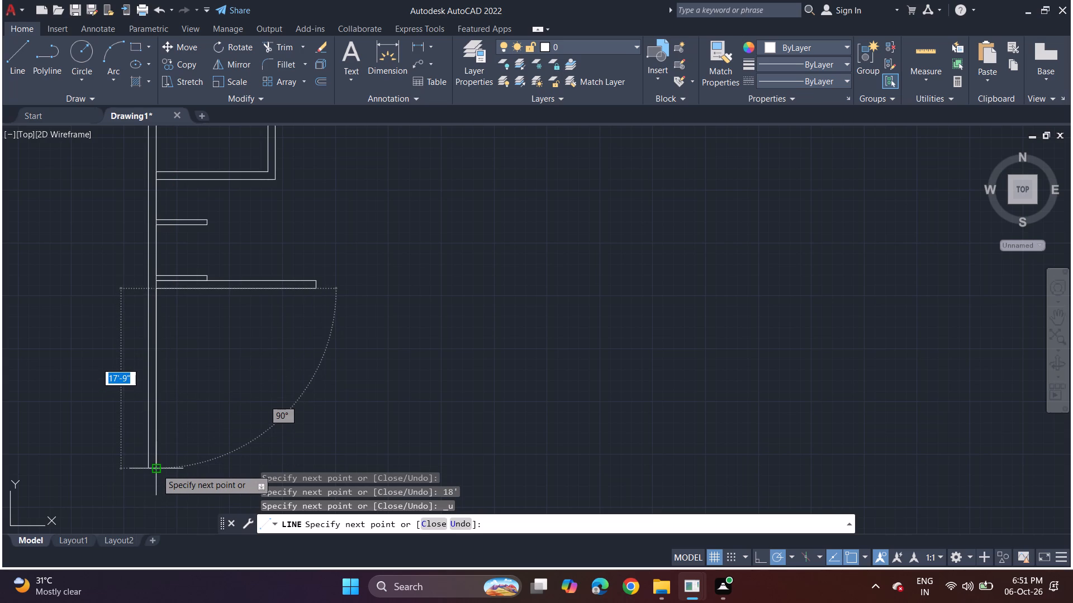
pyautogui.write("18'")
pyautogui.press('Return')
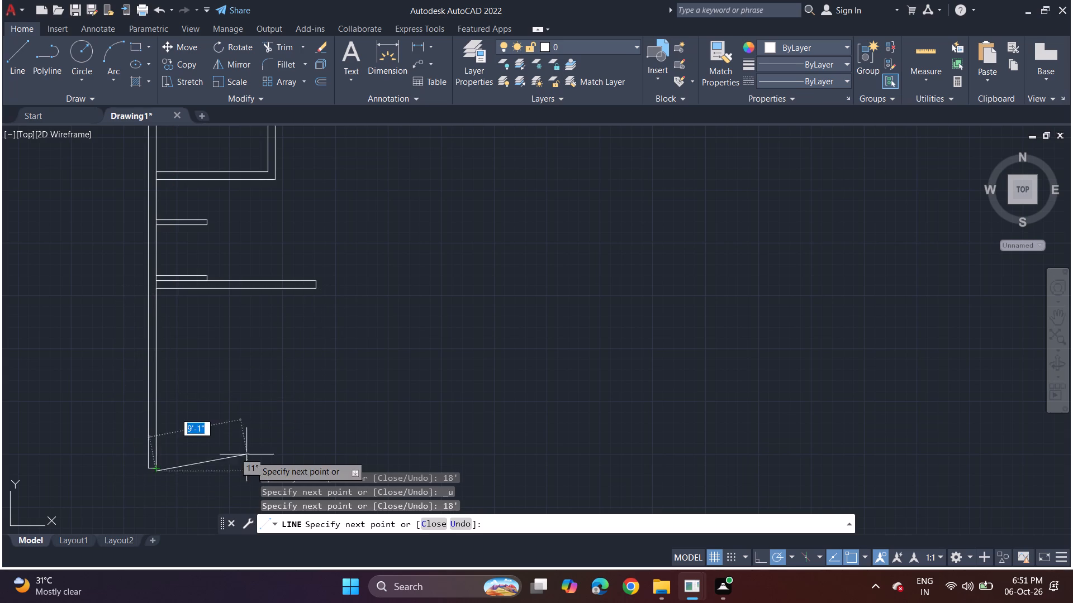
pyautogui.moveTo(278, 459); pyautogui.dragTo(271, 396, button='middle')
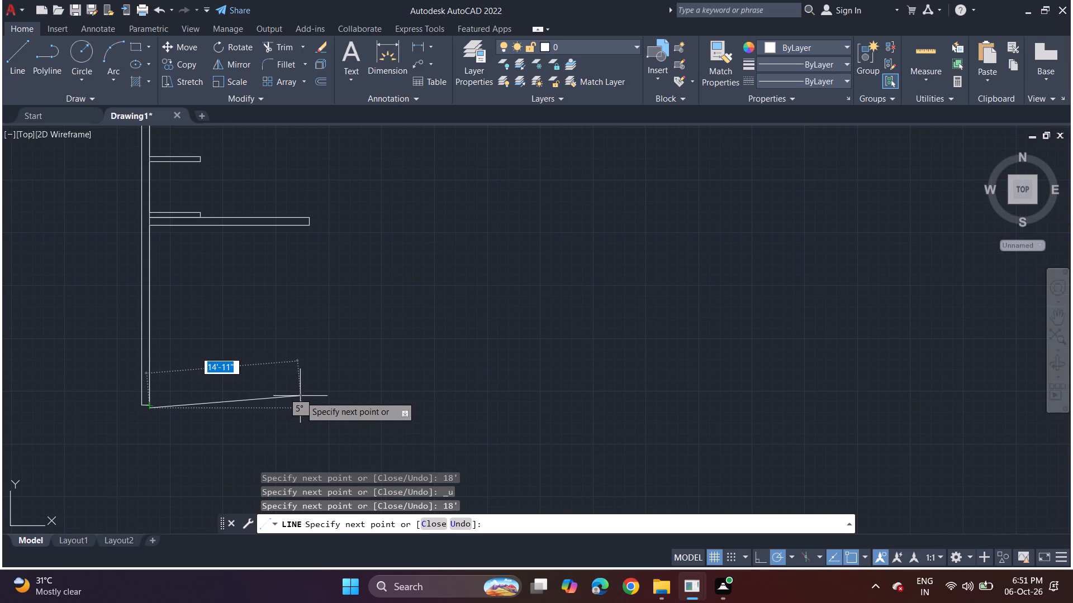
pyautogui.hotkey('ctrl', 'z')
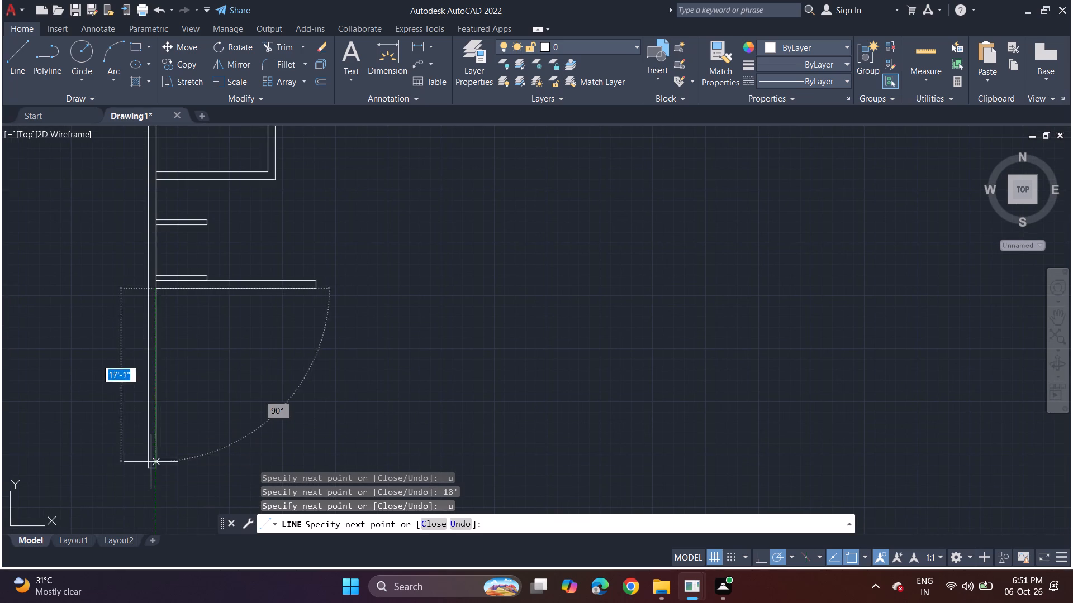
# Continue the line 18' down along the left wall and 15'9" right for the bottom edge of the lower room.
pyautogui.write("18'")
pyautogui.press('Return')
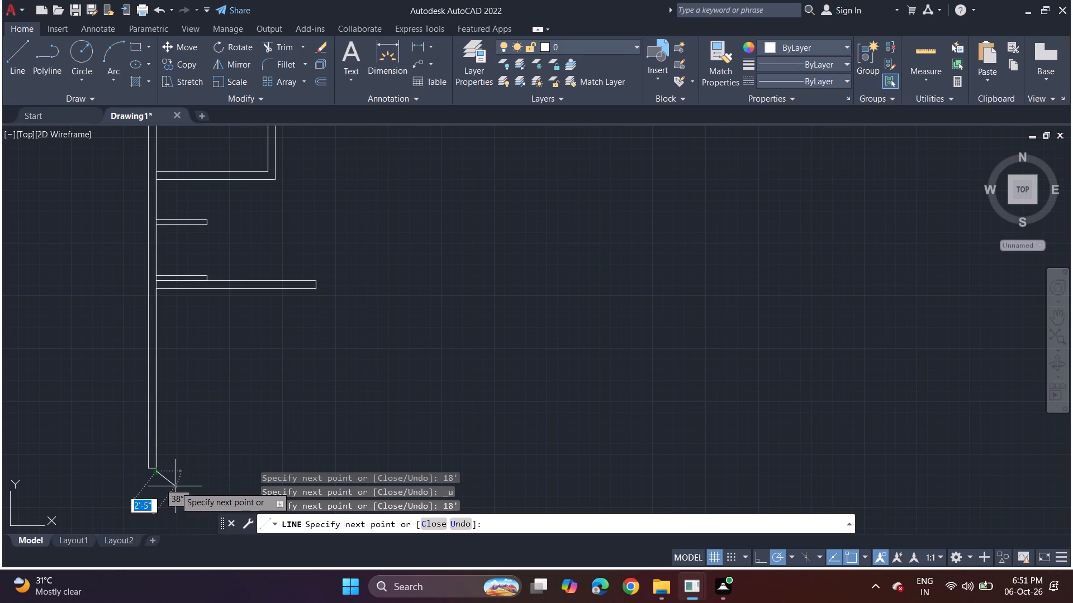
pyautogui.moveTo(146, 386); pyautogui.dragTo(145, 304, button='middle')
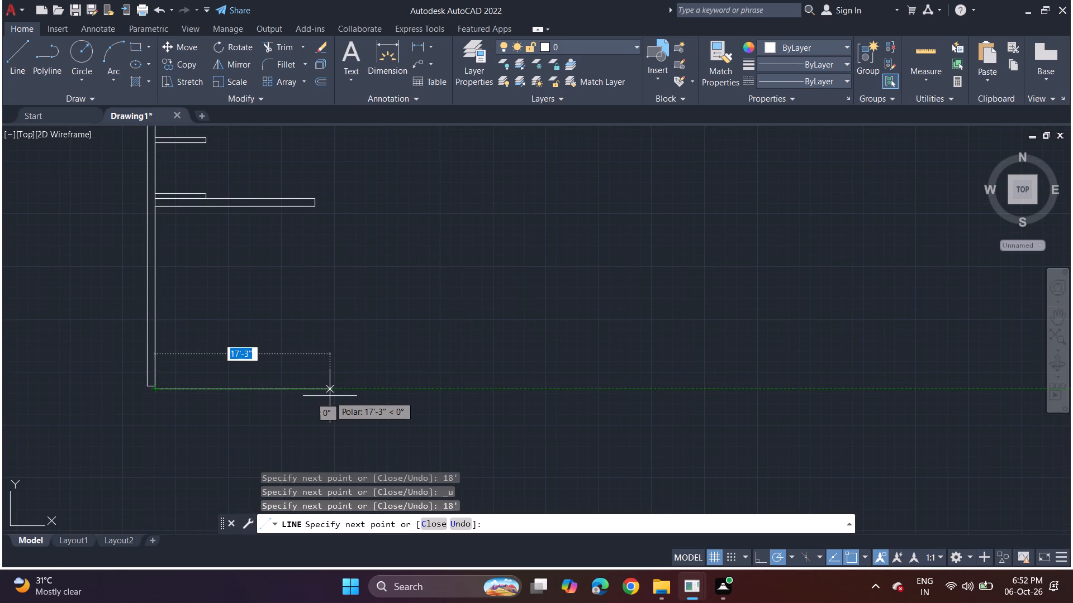
pyautogui.write("15'9")
pyautogui.press('Return')
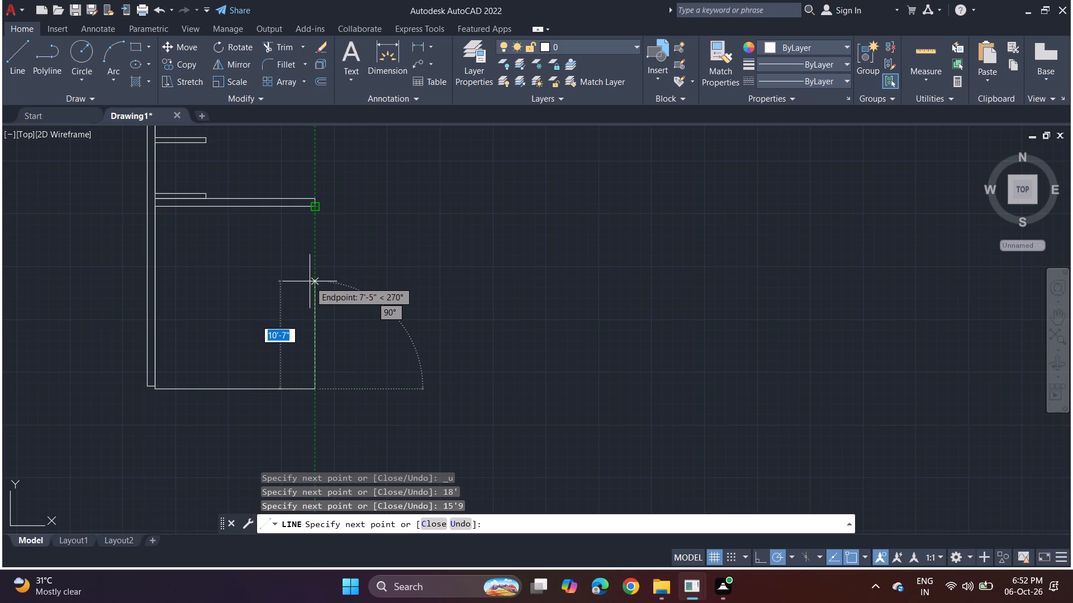
pyautogui.press('space')
# Draw the right outer wall from the top wall's right end: 51'10" down, 9" right, back up and across to close the top corner.
pyautogui.moveTo(478, 246); pyautogui.dragTo(257, 507, button='middle')
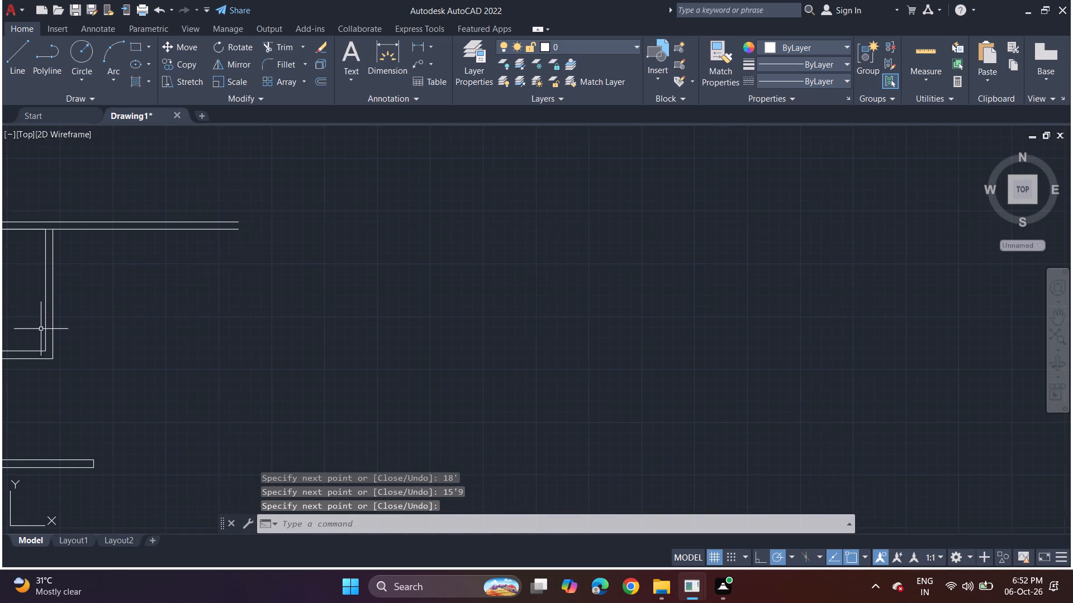
pyautogui.moveTo(7, 60); pyautogui.dragTo(13, 68)
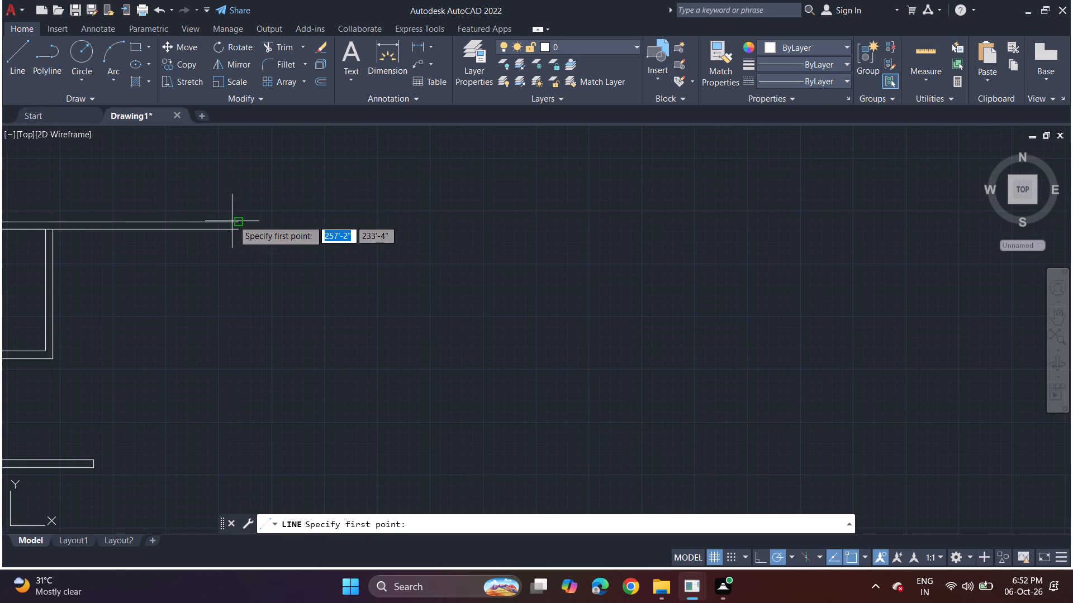
pyautogui.click(235, 221)
pyautogui.moveTo(224, 393); pyautogui.dragTo(248, 242, button='middle')
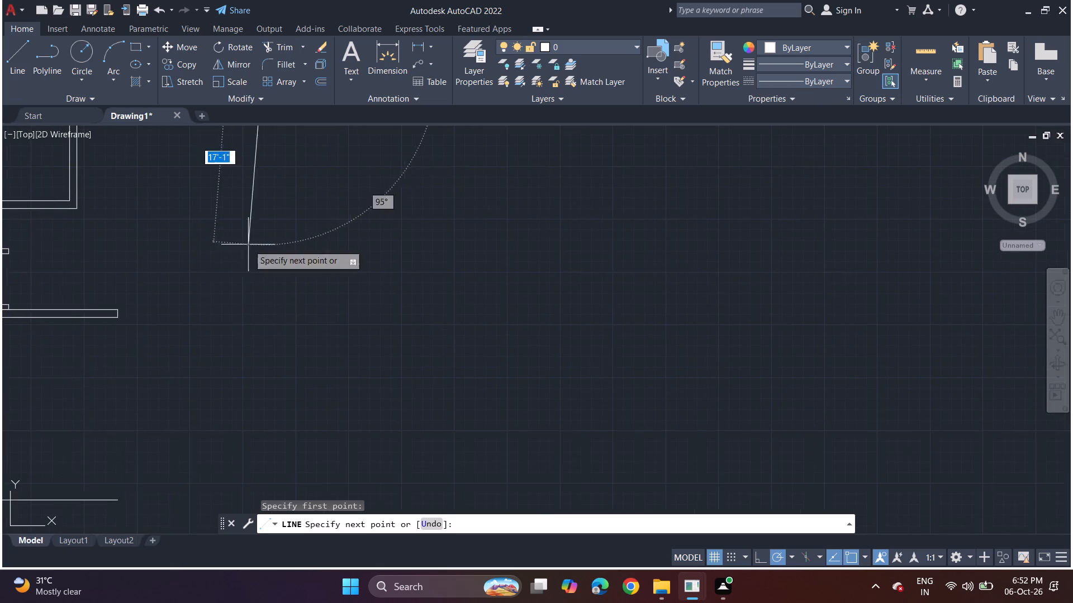
pyautogui.scroll(-1, 257, 308)
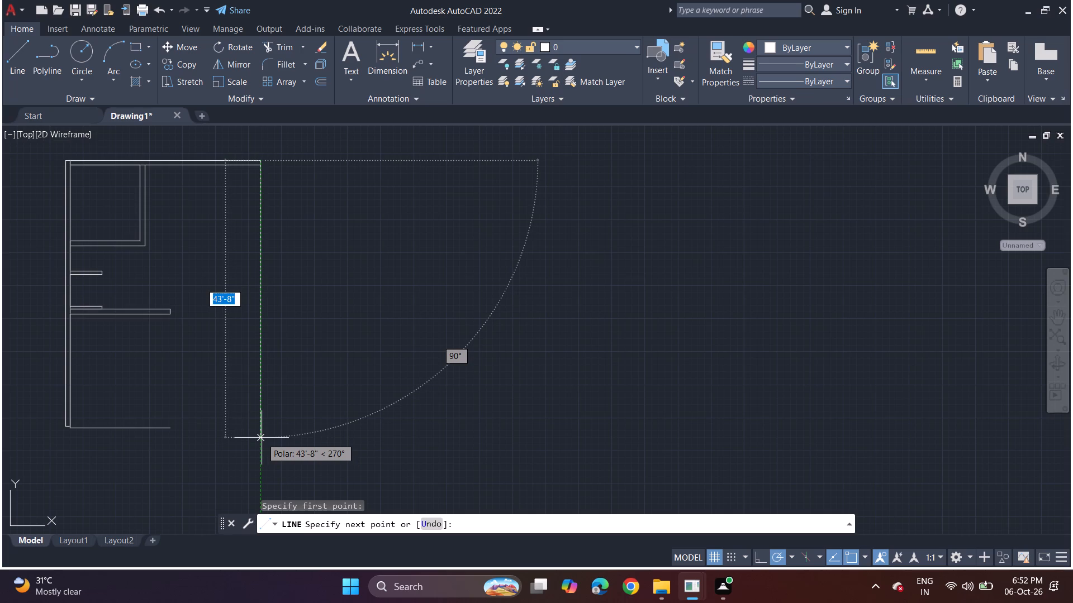
pyautogui.write("51'10")
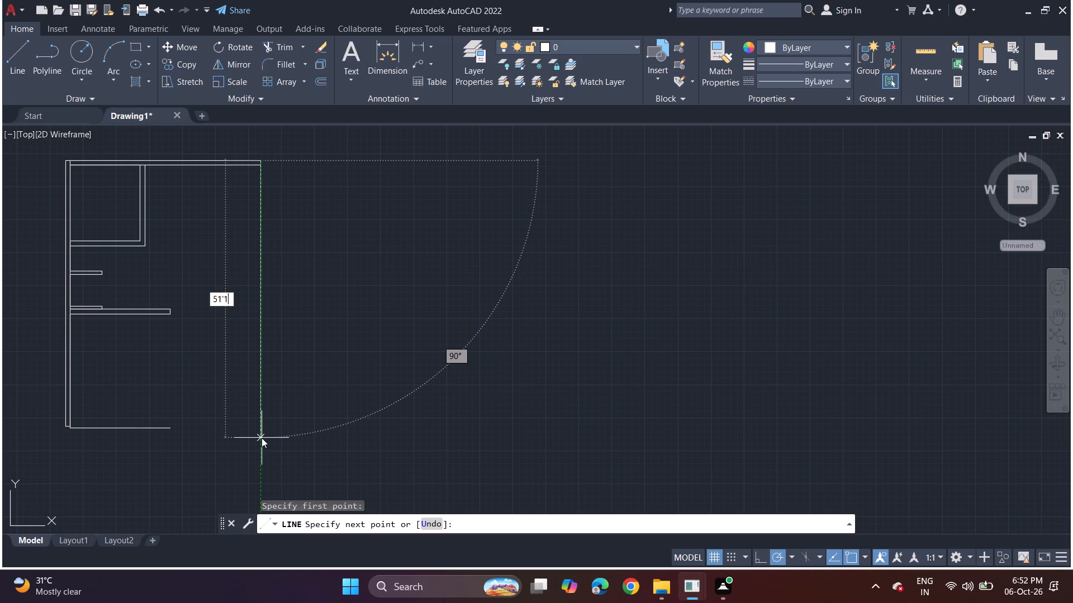
pyautogui.press('Return')
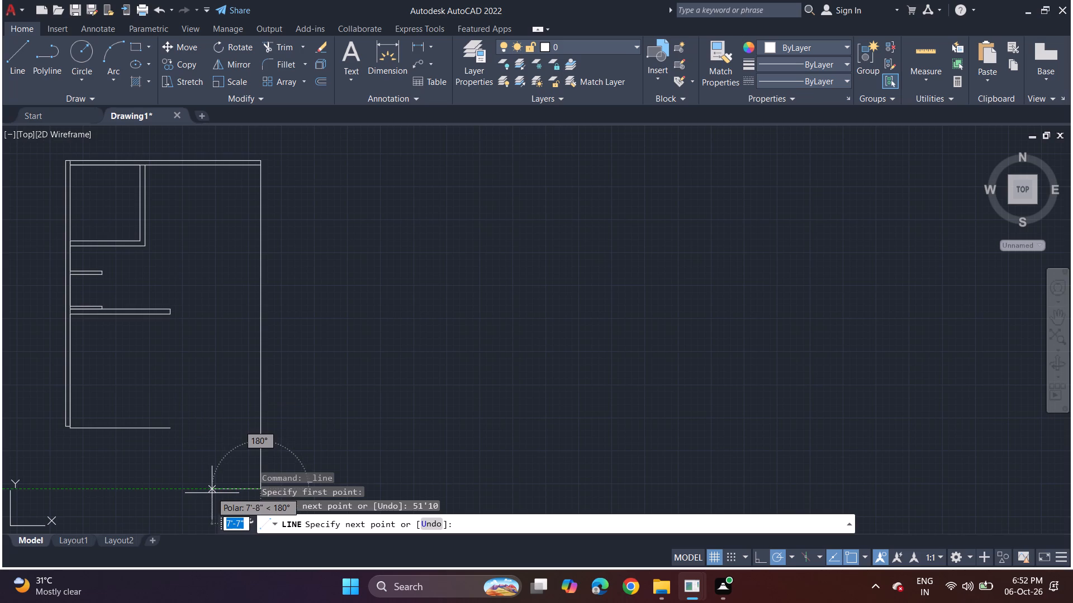
pyautogui.moveTo(292, 444); pyautogui.dragTo(296, 381, button='middle')
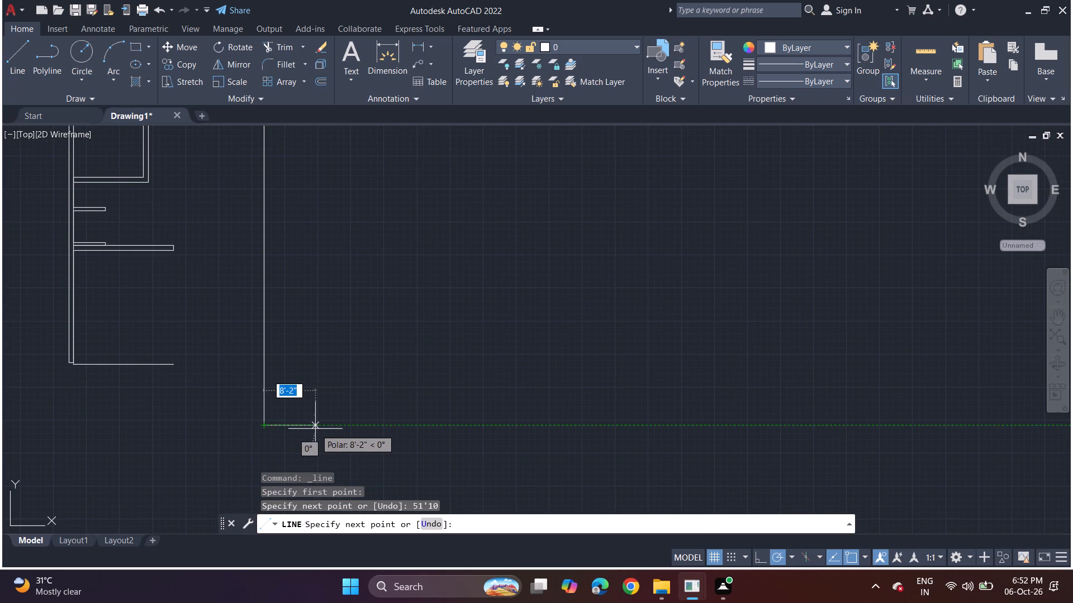
pyautogui.press('9')
pyautogui.press('Return')
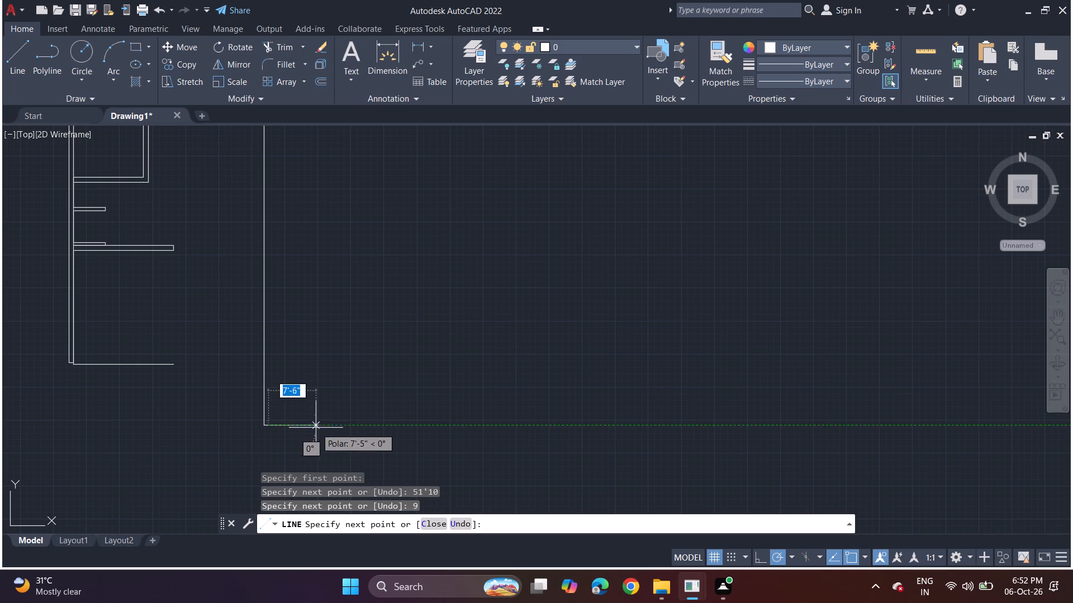
pyautogui.moveTo(279, 245); pyautogui.dragTo(278, 366, button='middle')
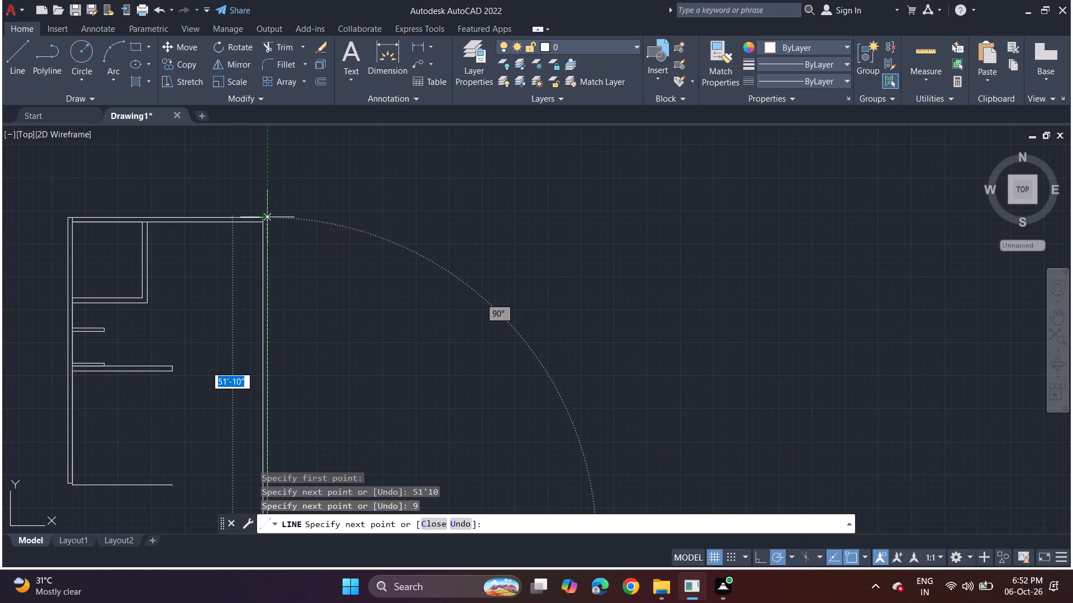
pyautogui.click(268, 216)
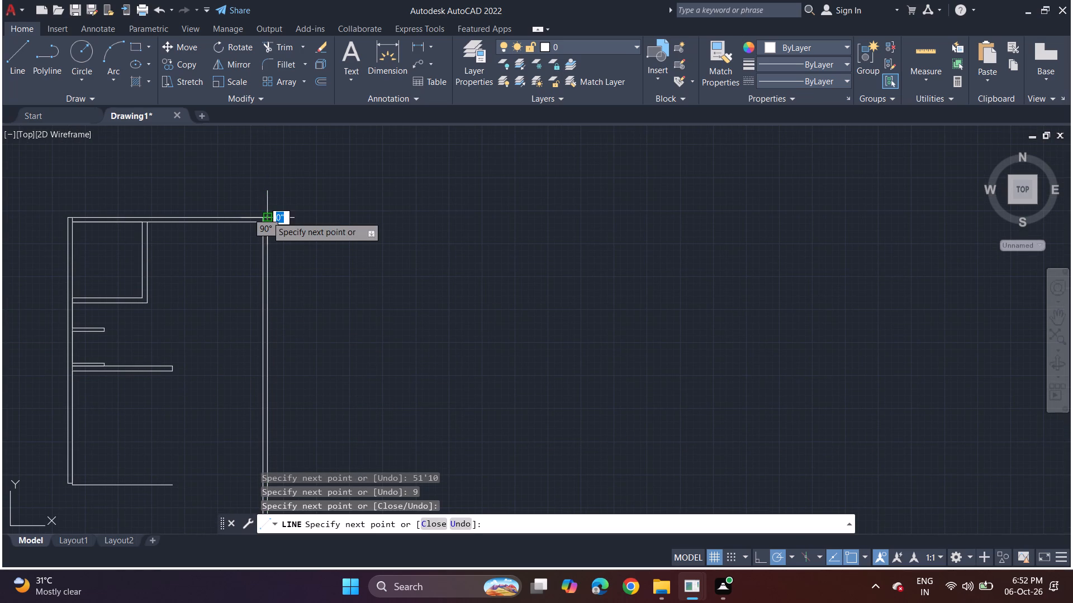
pyautogui.click(264, 217)
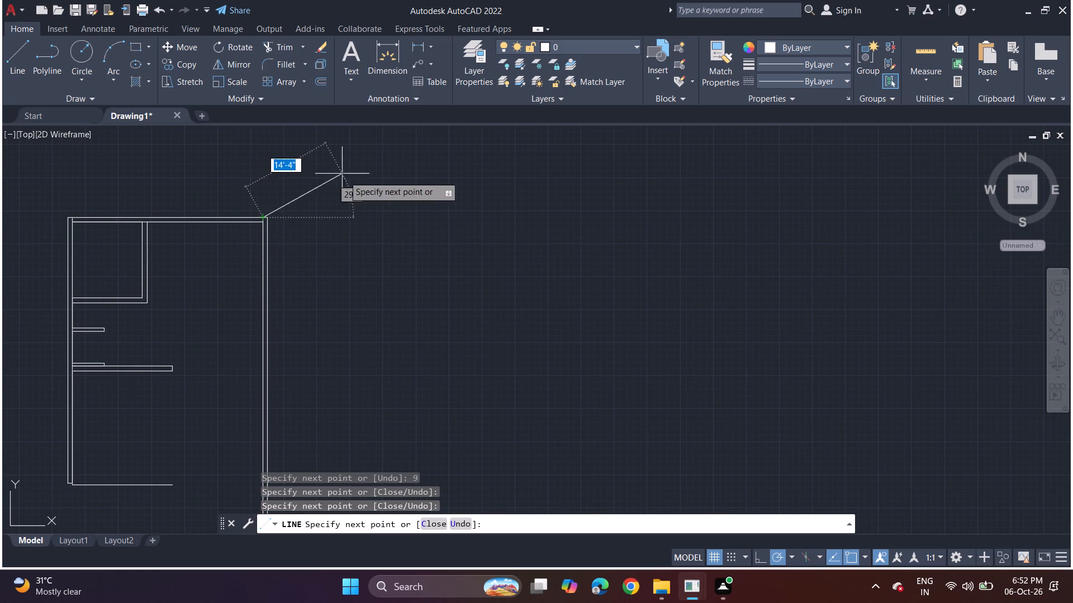
pyautogui.press('space')
# Draw a small room's inner outline from the plan's top-right inner corner: 6' left, 5' down and back to the right wall.
pyautogui.scroll(2, 63, 70)
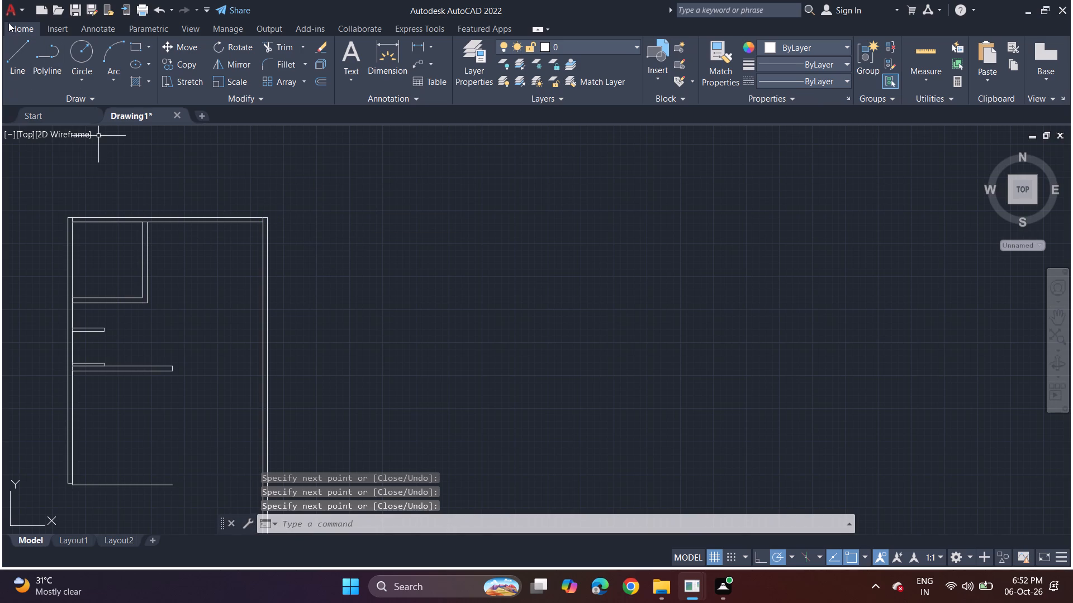
pyautogui.click(20, 66)
pyautogui.scroll(3, 184, 142)
pyautogui.moveTo(328, 272); pyautogui.dragTo(304, 75, button='middle')
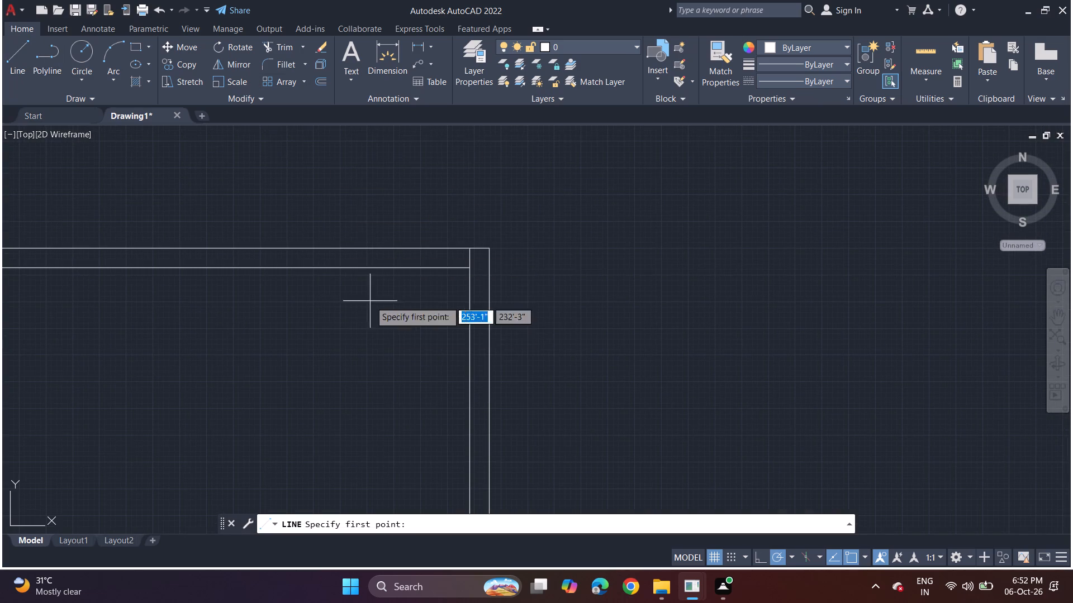
pyautogui.click(472, 271)
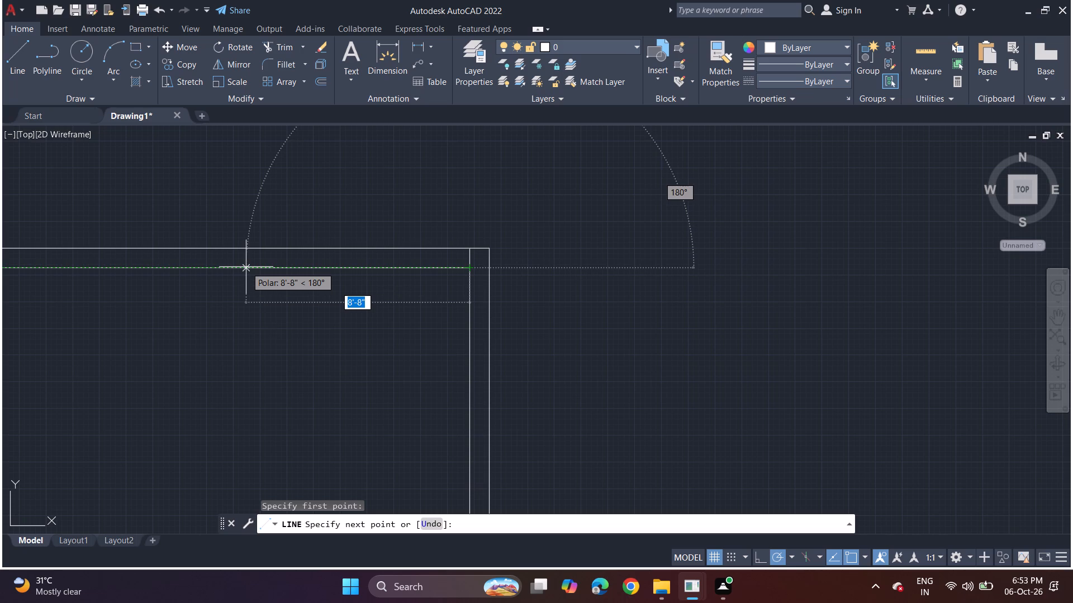
pyautogui.write("6'")
pyautogui.press('Return')
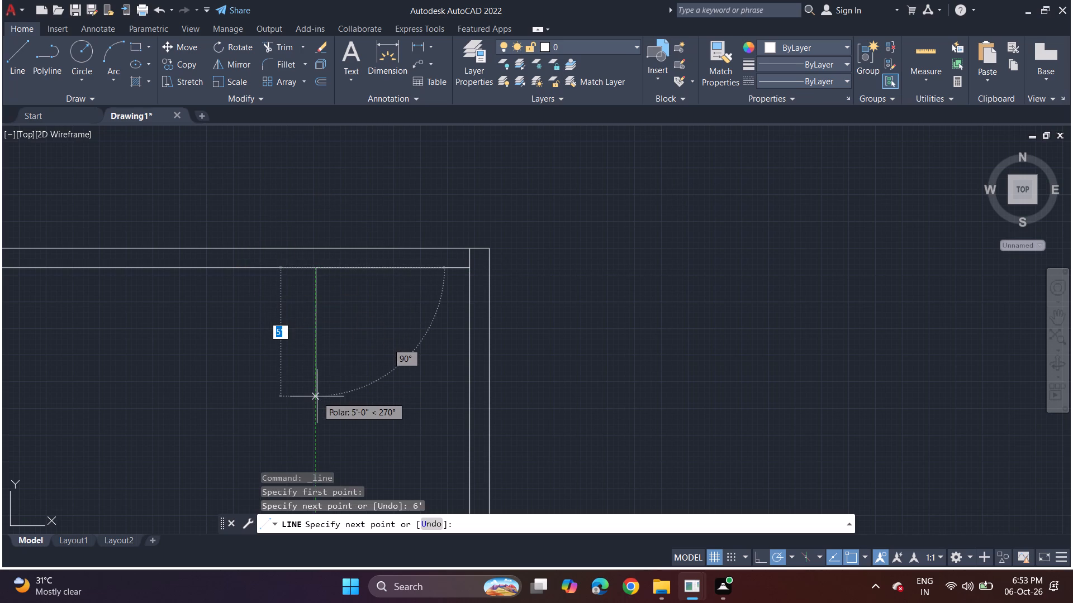
pyautogui.press('6')
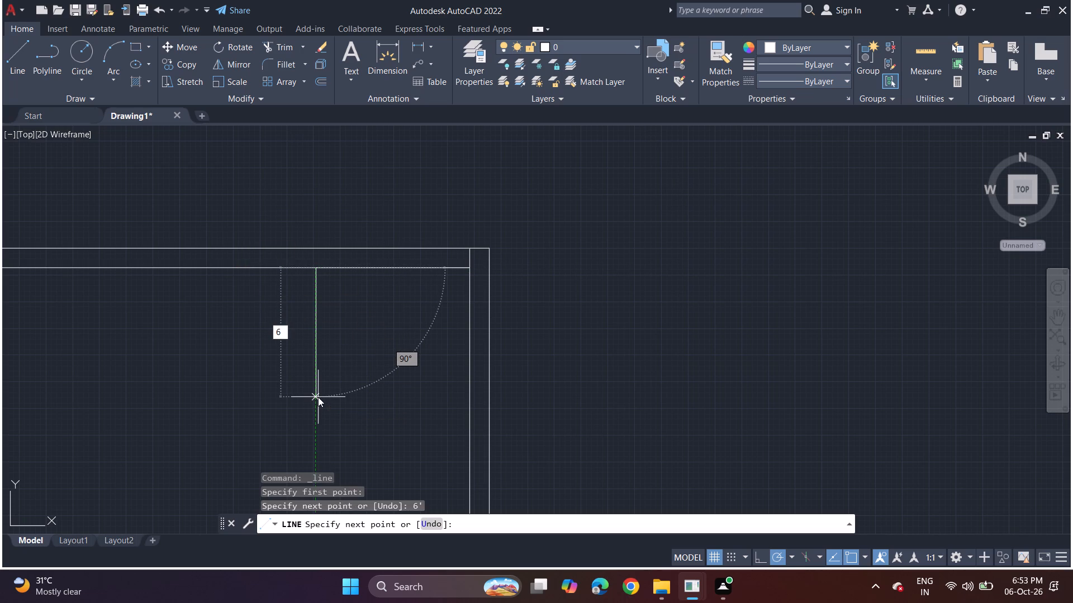
pyautogui.press('BackSpace')
pyautogui.write("5'")
pyautogui.press('Return')
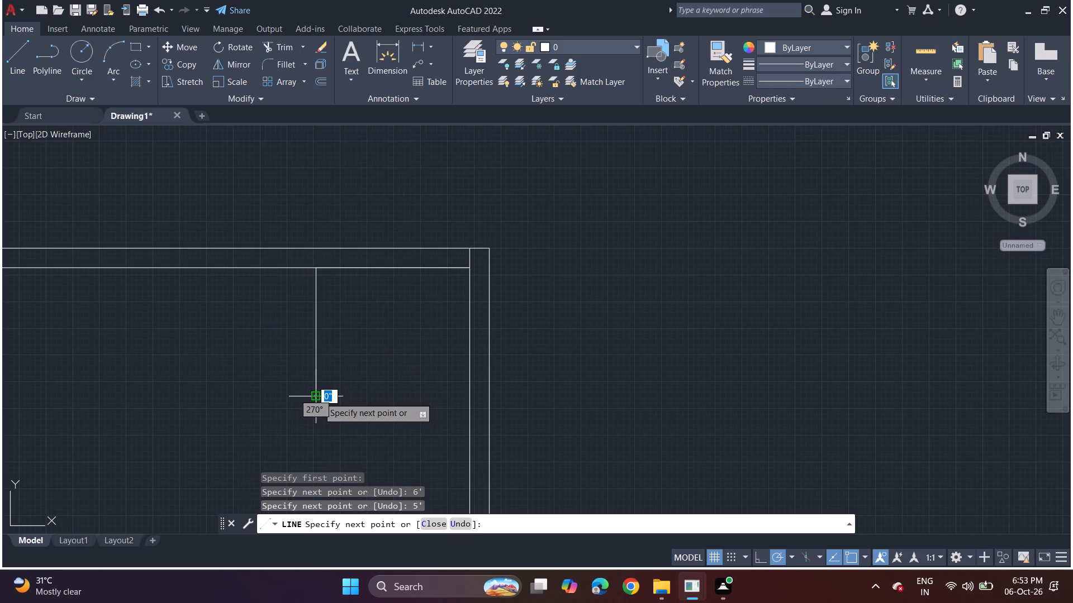
pyautogui.click(471, 394)
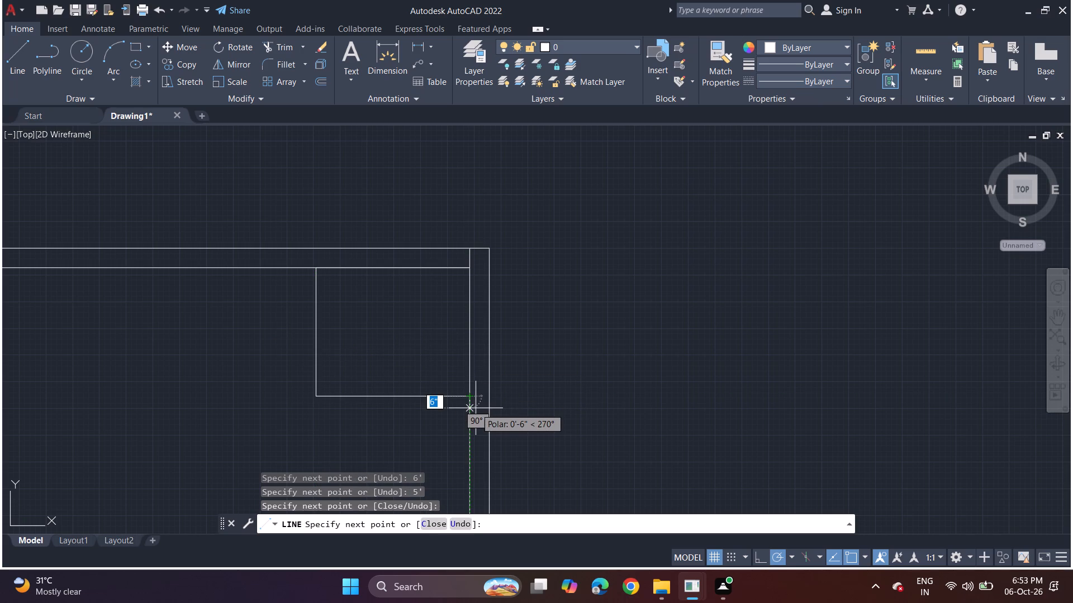
# Continue the line as the small room's outer face: 6" down, 6' left, another 6" left, and up to the top wall.
pyautogui.press('6')
pyautogui.press('Return')
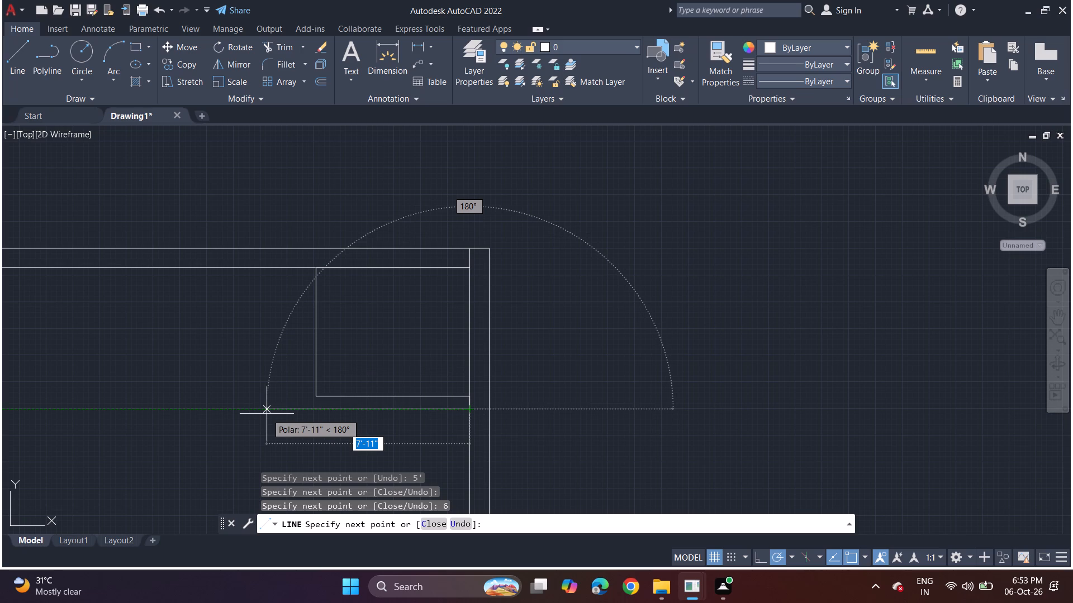
pyautogui.press('6')
pyautogui.press("'")
pyautogui.press('Return')
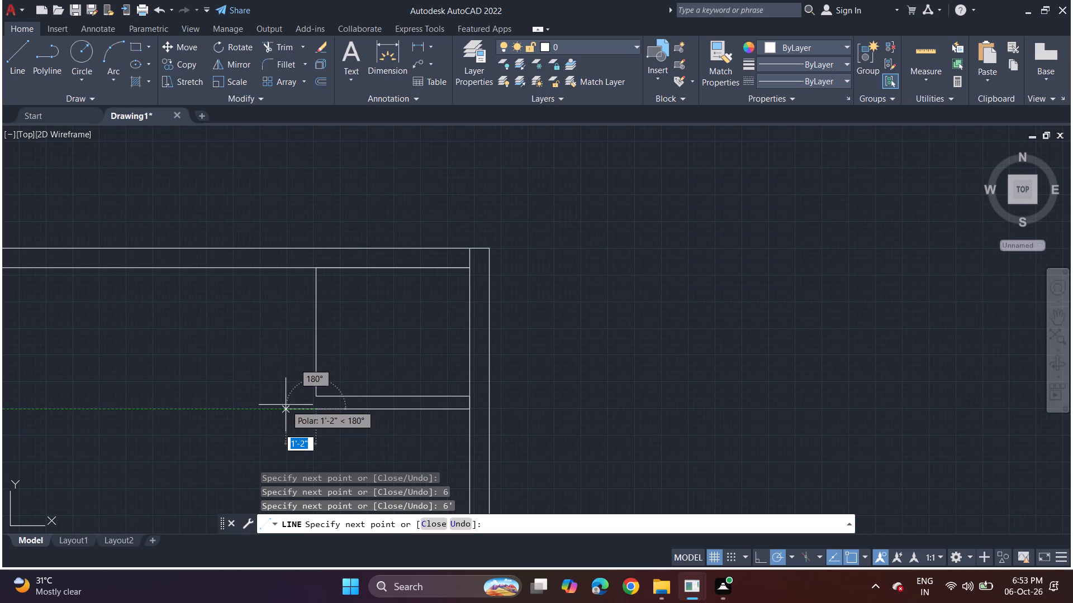
pyautogui.press('6')
pyautogui.press('Return')
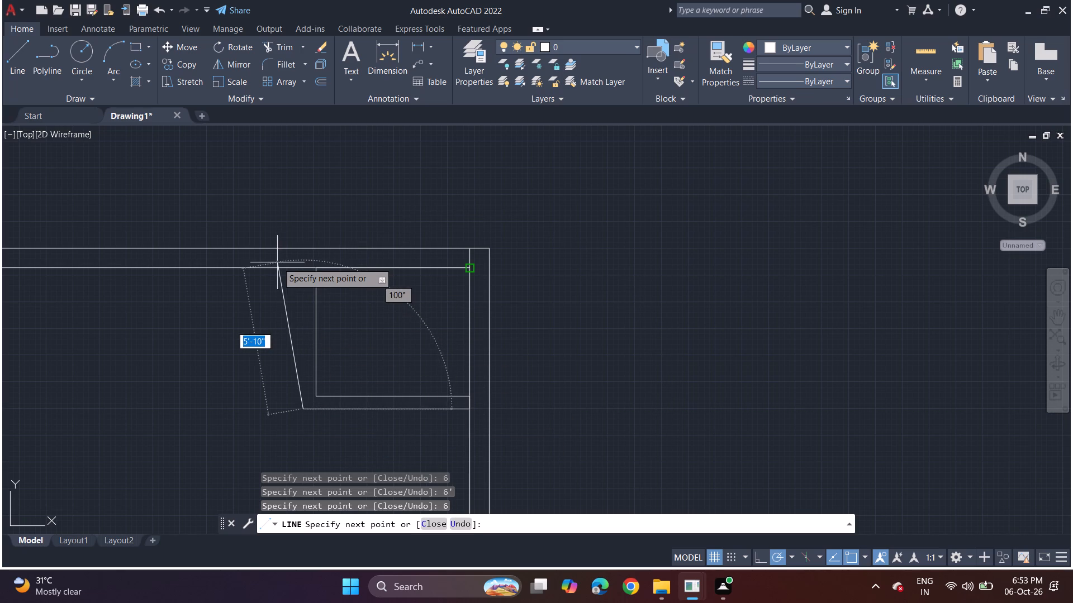
pyautogui.click(303, 268)
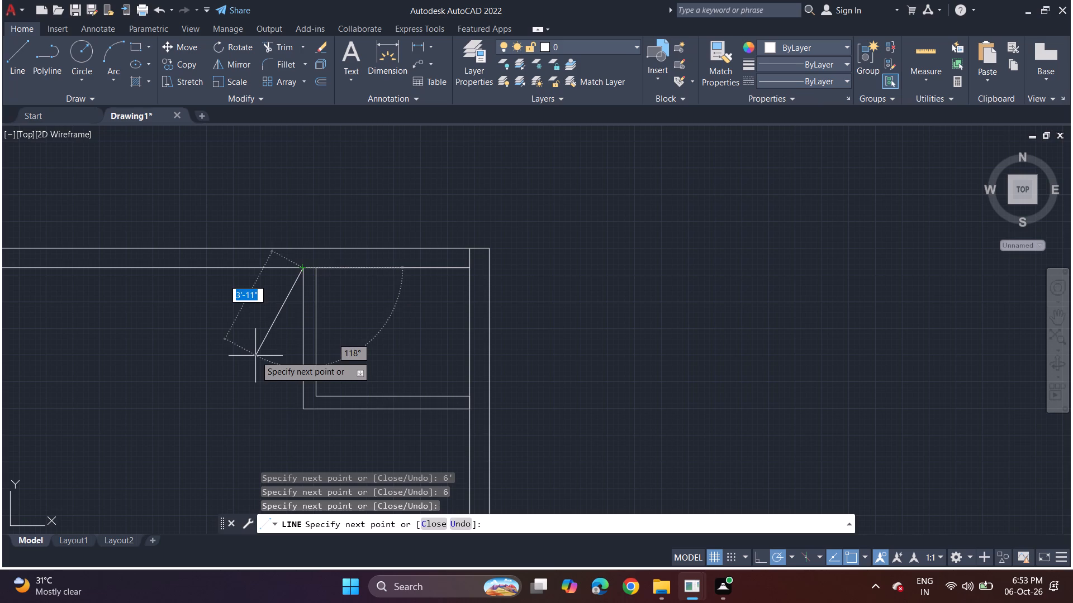
pyautogui.press('space')
pyautogui.press('space')
# Draw a partition below the small room: from its lower-right outer corner 4' down, 12' left, 9" down and back to the right wall.
pyautogui.moveTo(340, 415); pyautogui.dragTo(324, 234, button='middle')
pyautogui.moveTo(15, 51); pyautogui.dragTo(27, 60)
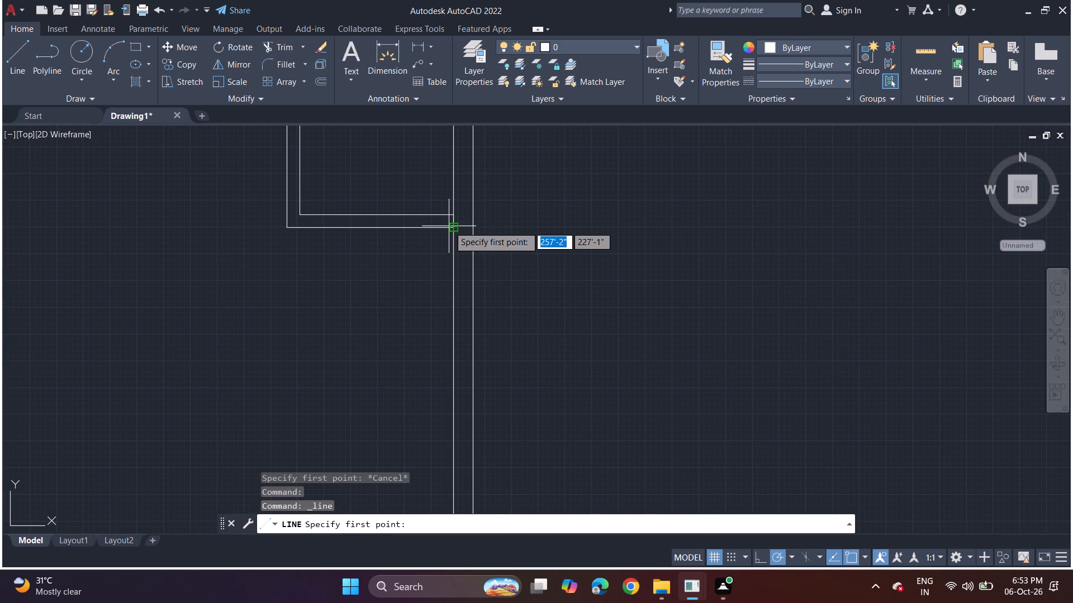
pyautogui.click(449, 226)
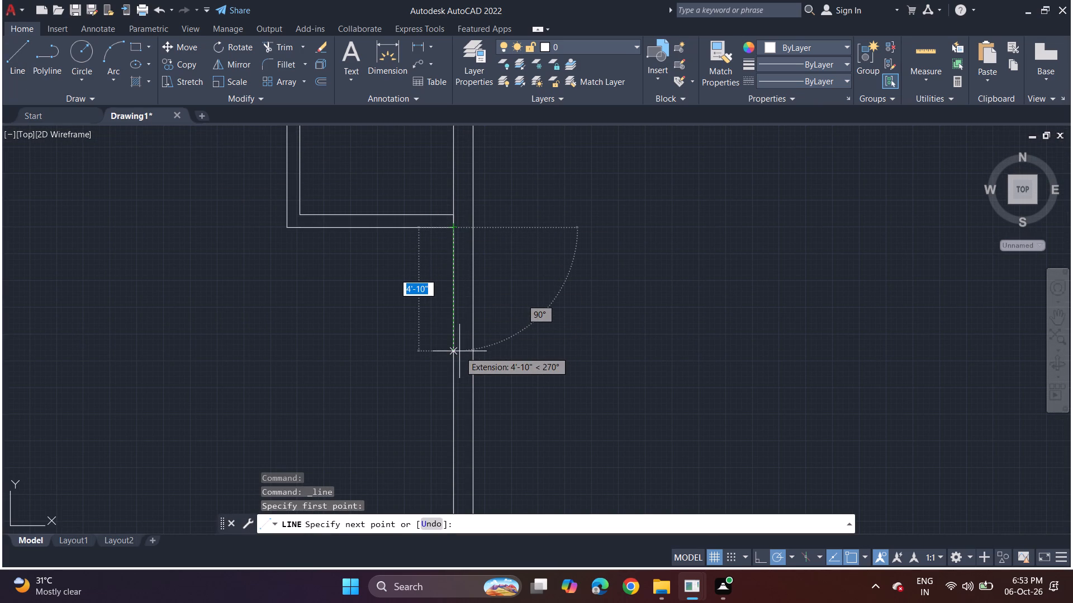
pyautogui.write("4'")
pyautogui.press('Return')
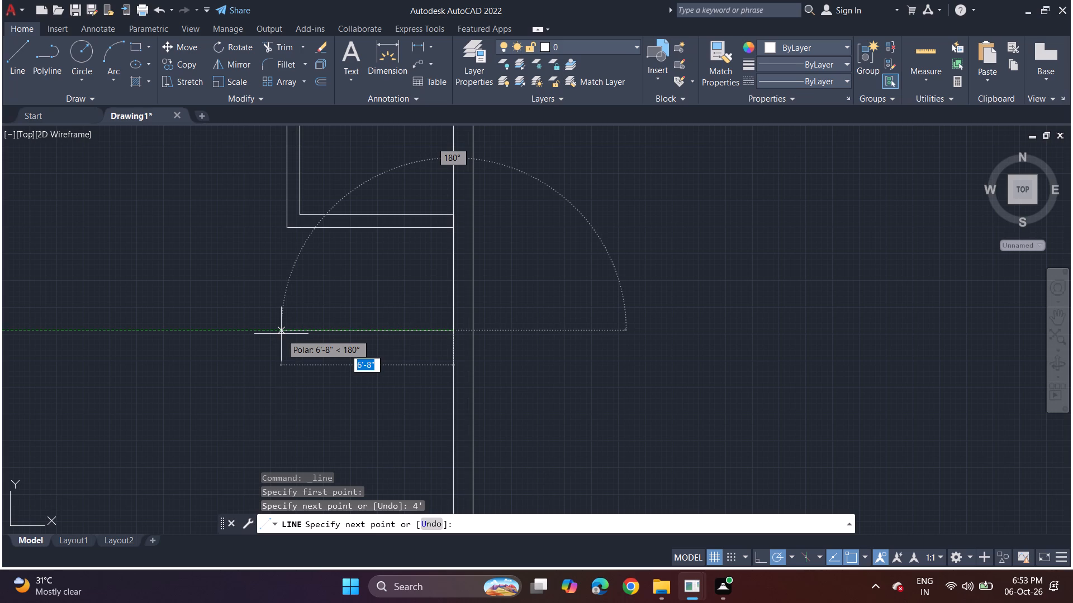
pyautogui.write("12'")
pyautogui.press('Return')
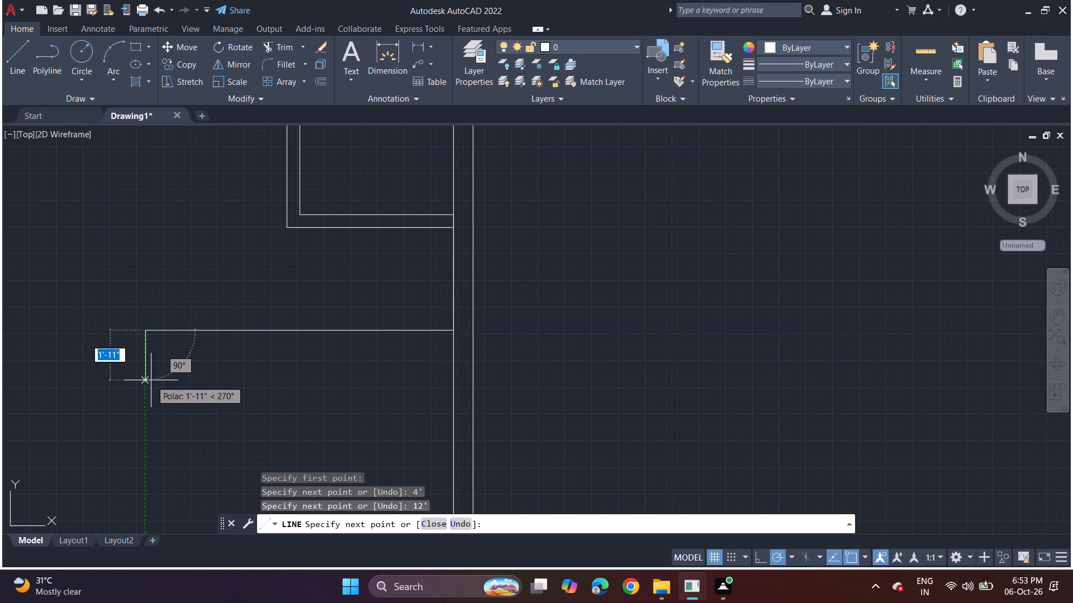
pyautogui.press('9')
pyautogui.press('Return')
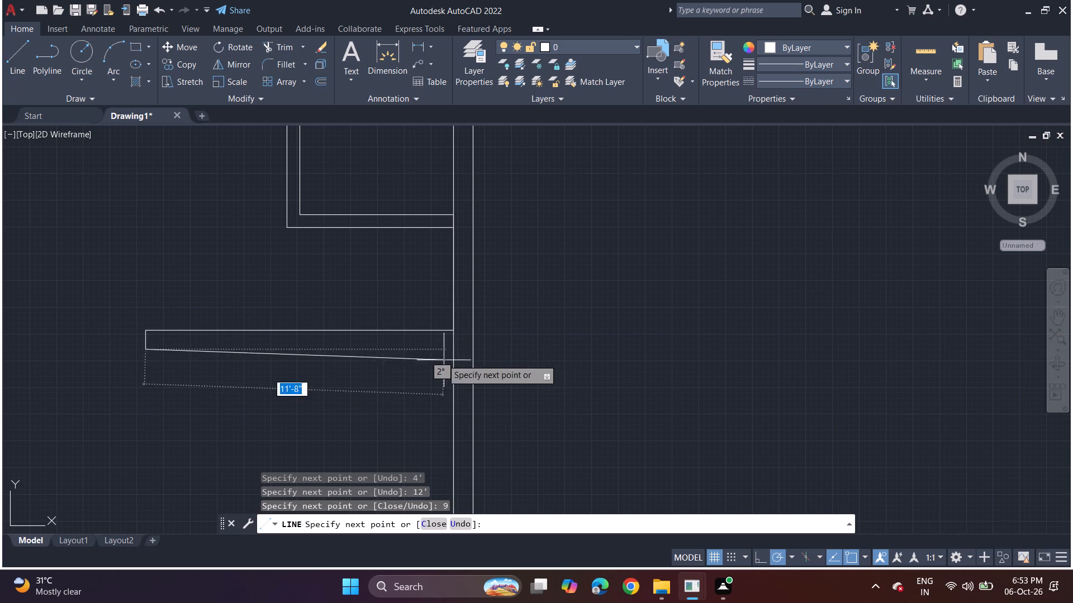
pyautogui.moveTo(453, 345); pyautogui.dragTo(459, 345)
pyautogui.press('space')
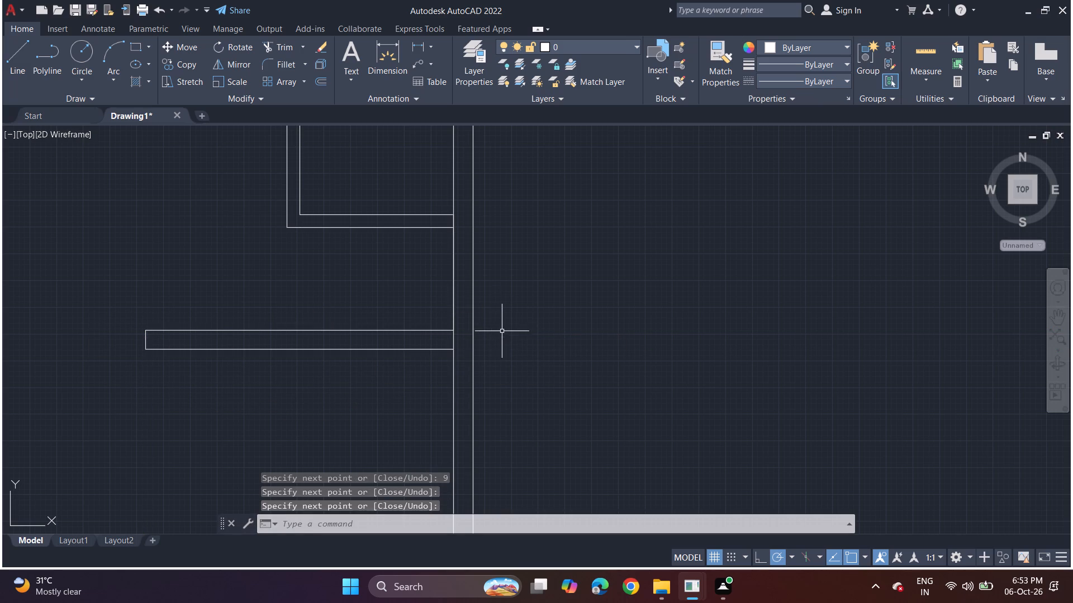
# Draw a 6" thick vertical wall from the small room's lower-left outer corner down to the 12' partition.
pyautogui.click(10, 59)
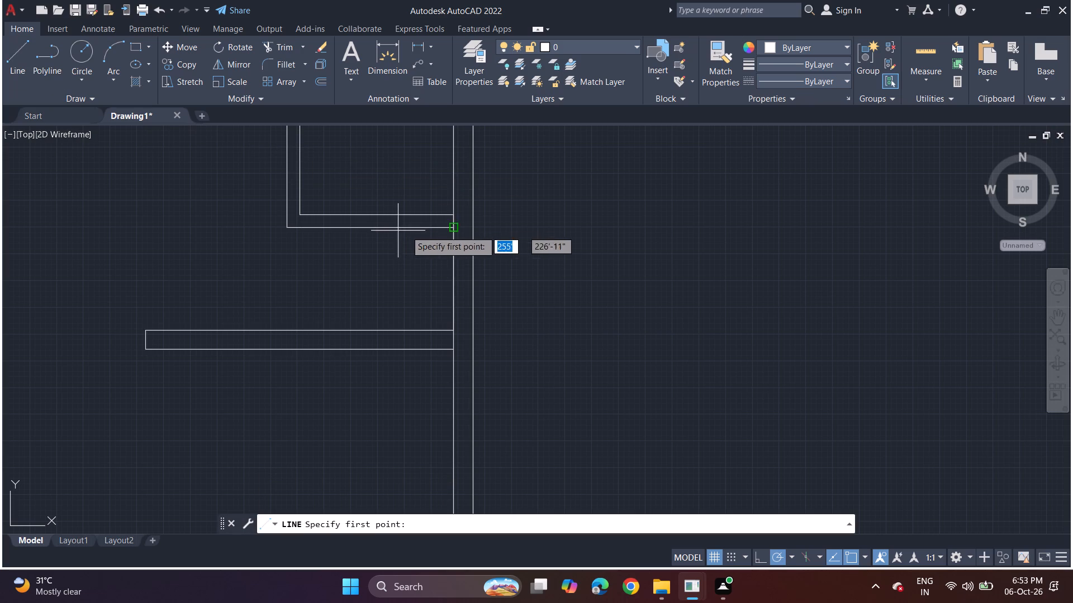
pyautogui.click(454, 226)
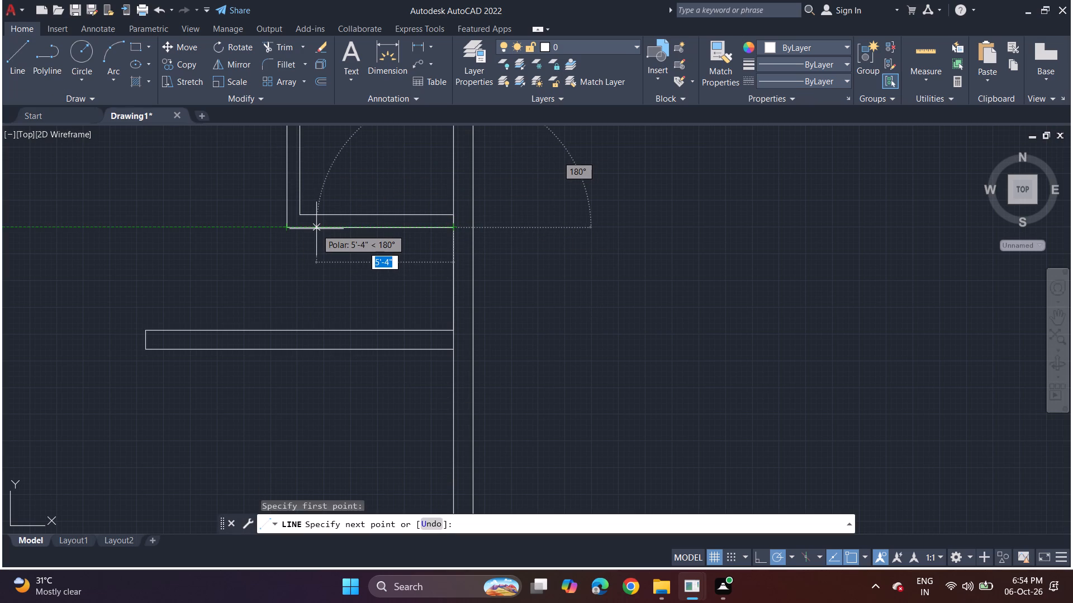
pyautogui.press('6')
pyautogui.press('Return')
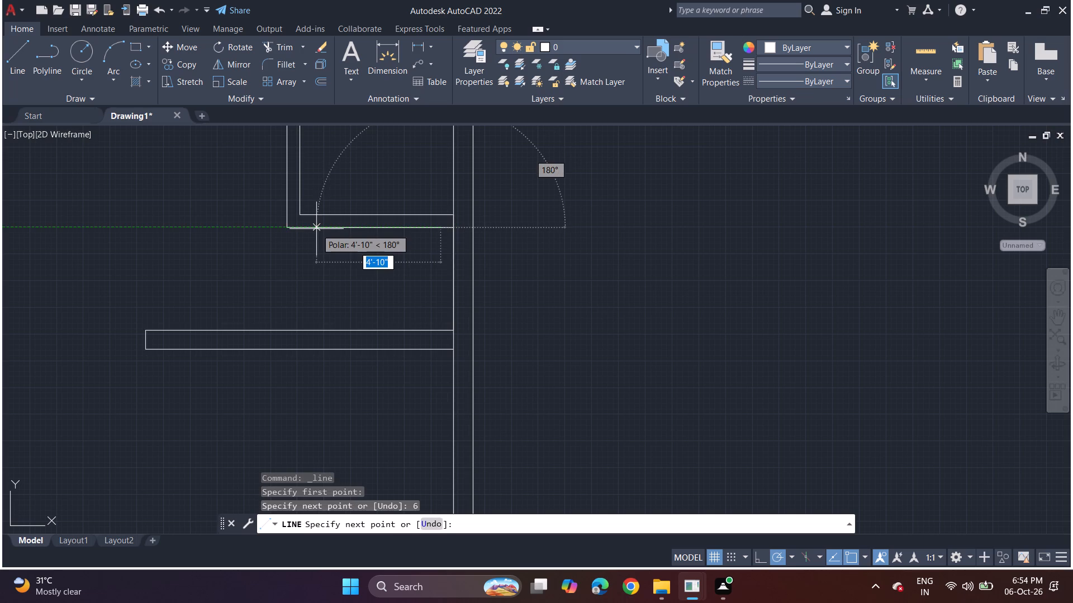
pyautogui.doubleClick(287, 227)
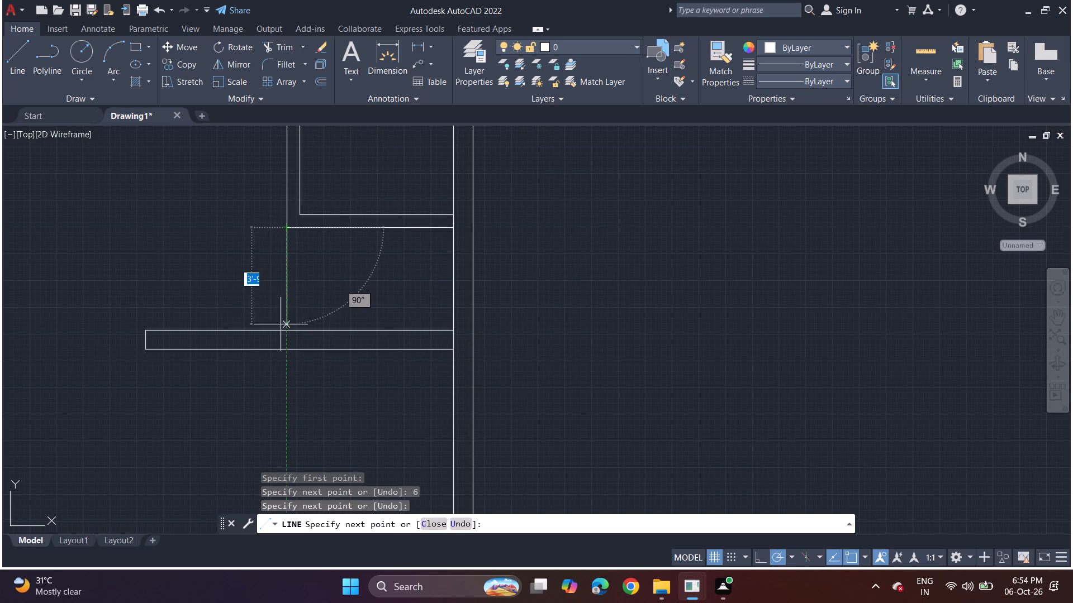
pyautogui.click(287, 331)
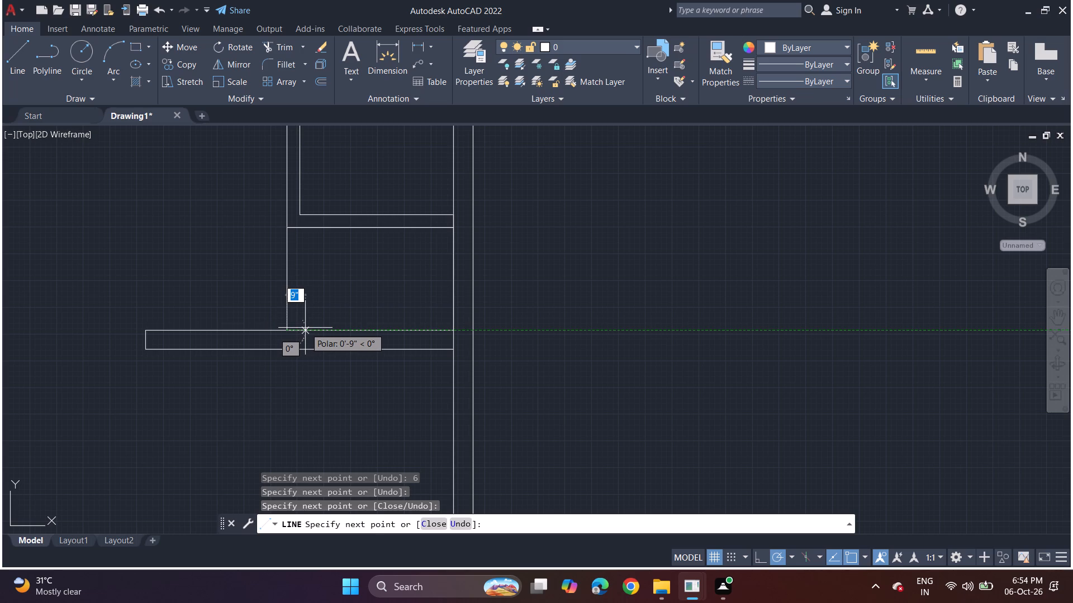
pyautogui.press('6')
pyautogui.press('Return')
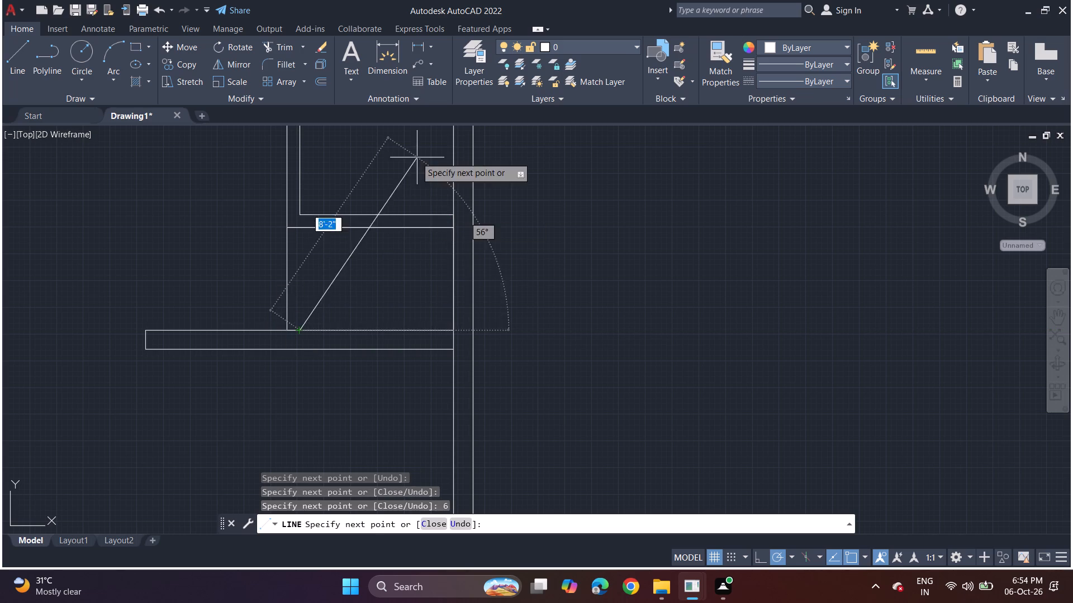
pyautogui.click(299, 228)
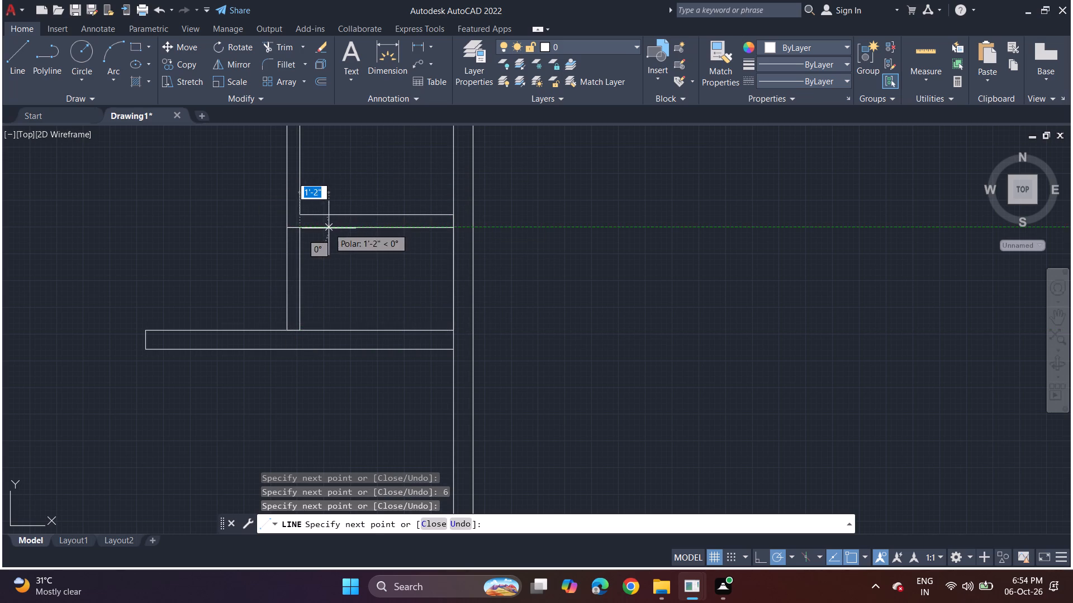
pyautogui.press('space')
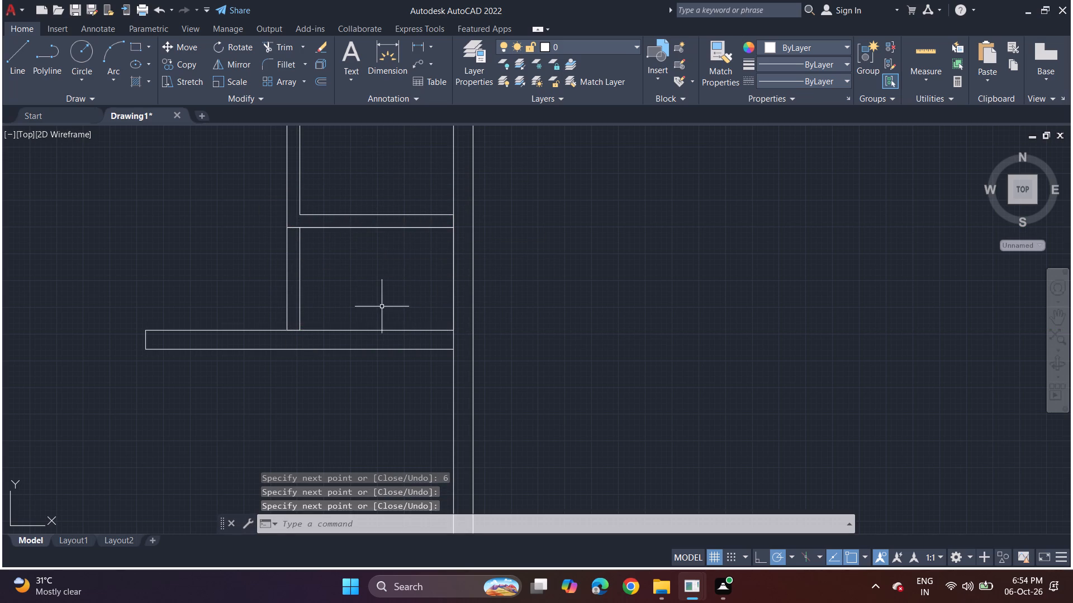
# Draw the outer face of a vertical wall from the 12' partition's upper-left corner: 9" left and 14' down.
pyautogui.click(11, 52)
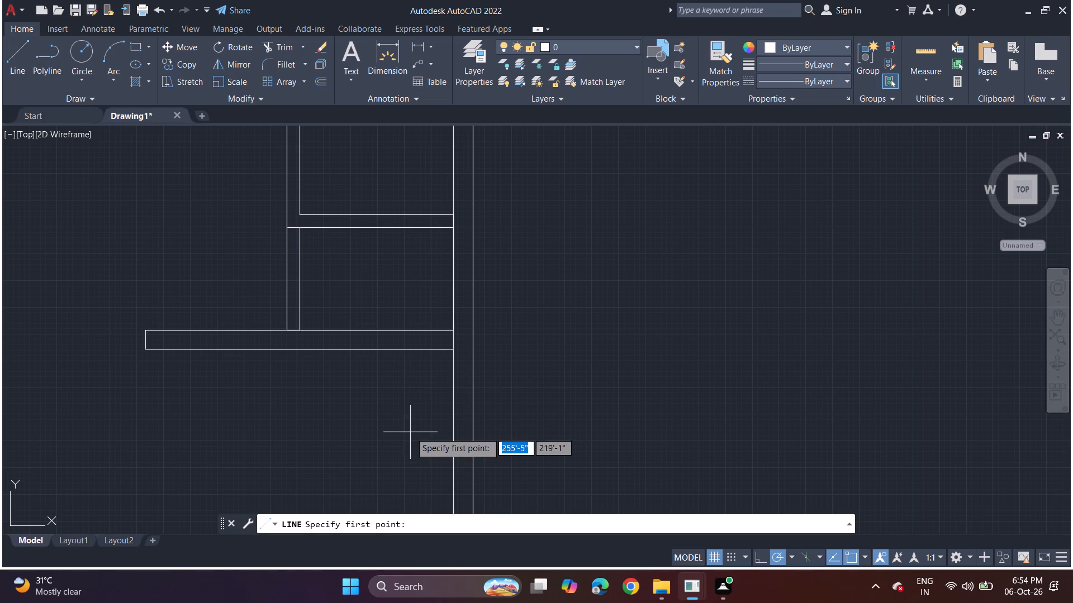
pyautogui.moveTo(339, 443); pyautogui.dragTo(432, 293, button='middle')
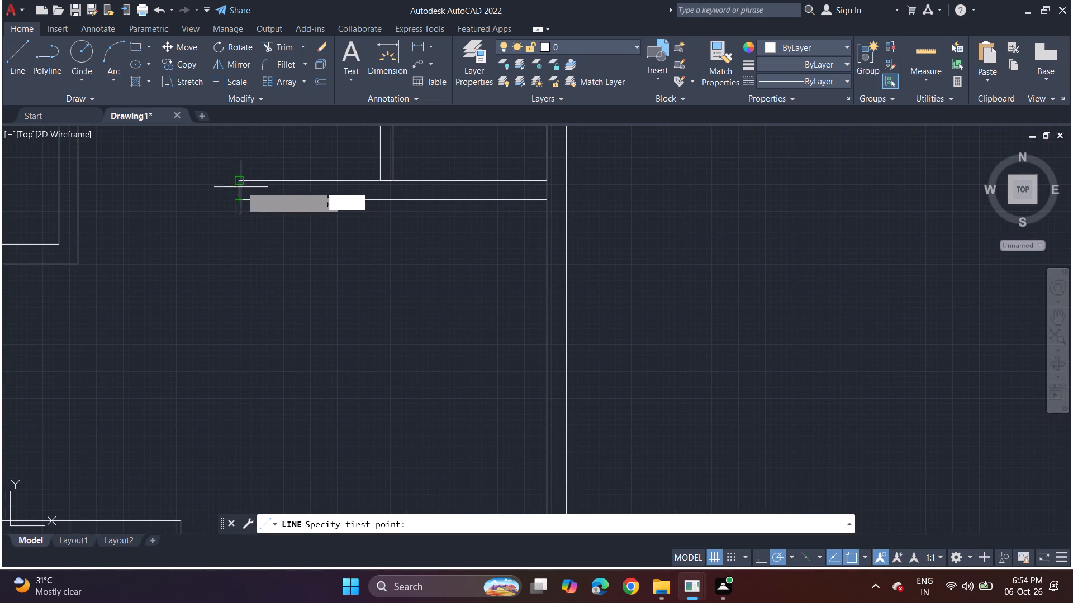
pyautogui.doubleClick(243, 182)
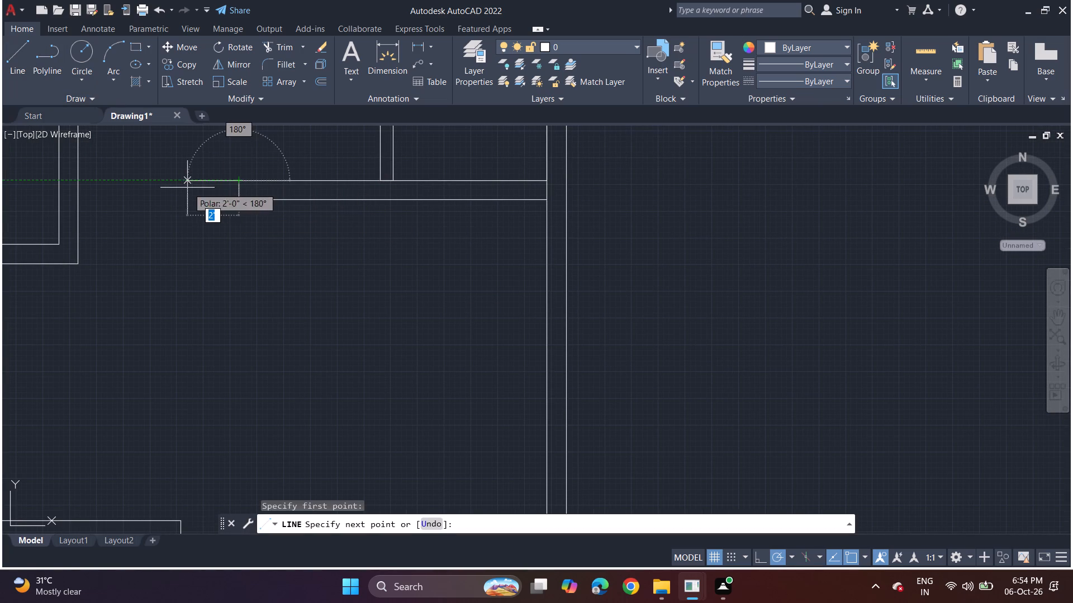
pyautogui.press('9')
pyautogui.press('Return')
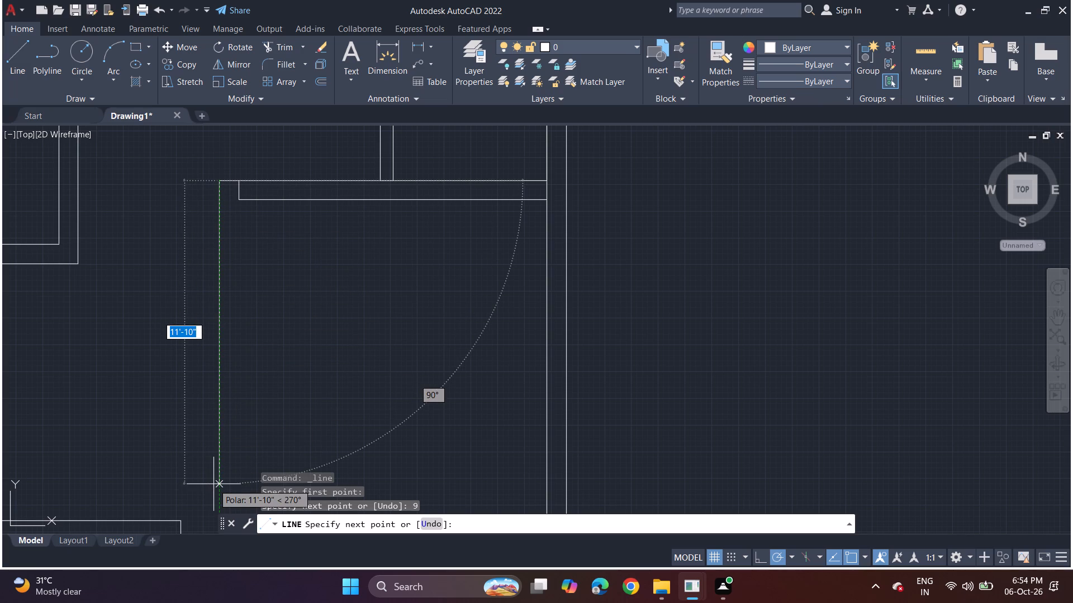
pyautogui.write("14'")
pyautogui.press('Return')
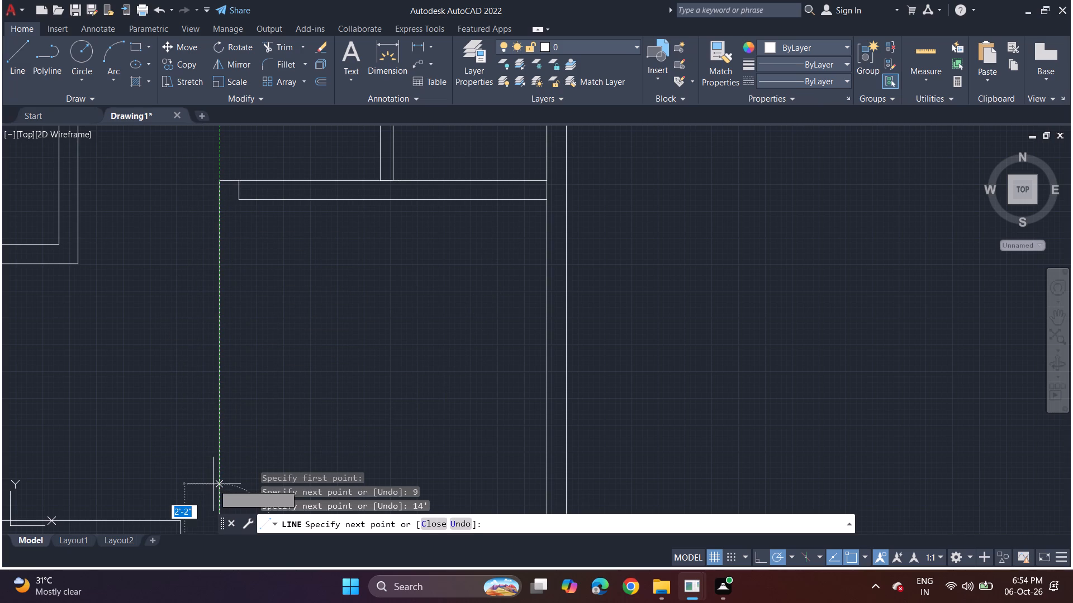
pyautogui.moveTo(250, 419); pyautogui.dragTo(117, 216, button='middle')
pyautogui.moveTo(132, 240); pyautogui.dragTo(215, 274, button='middle')
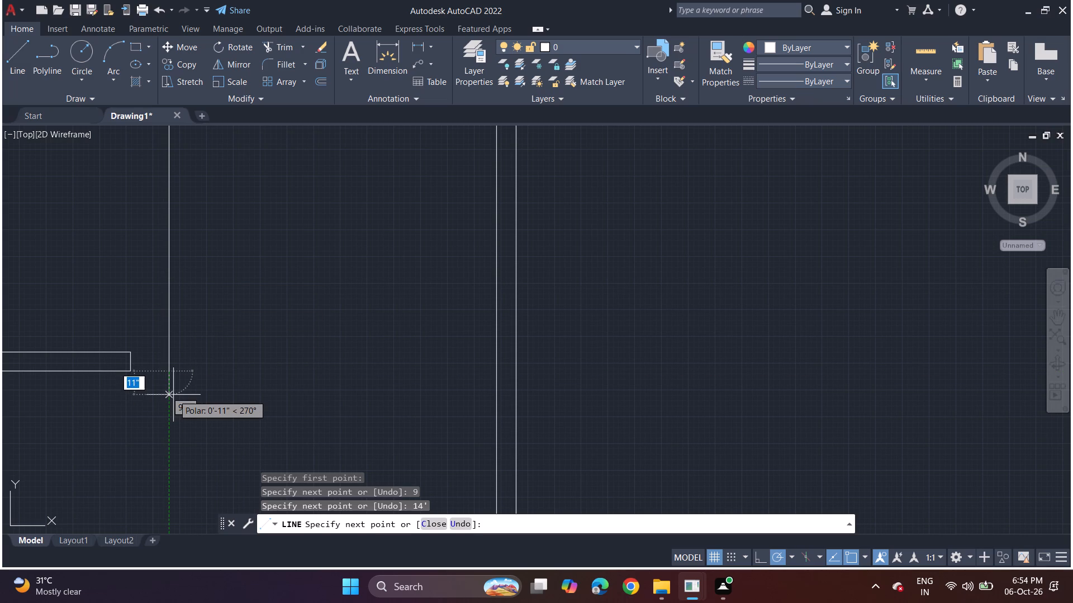
pyautogui.moveTo(173, 395); pyautogui.dragTo(328, 369, button='middle')
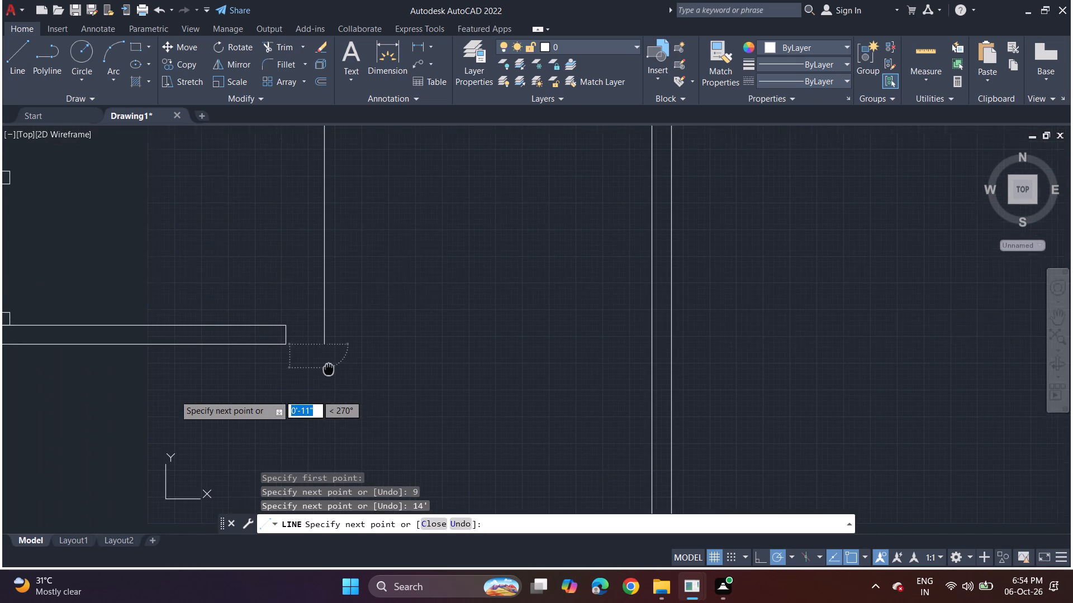
pyautogui.moveTo(328, 369); pyautogui.dragTo(326, 370, button='middle')
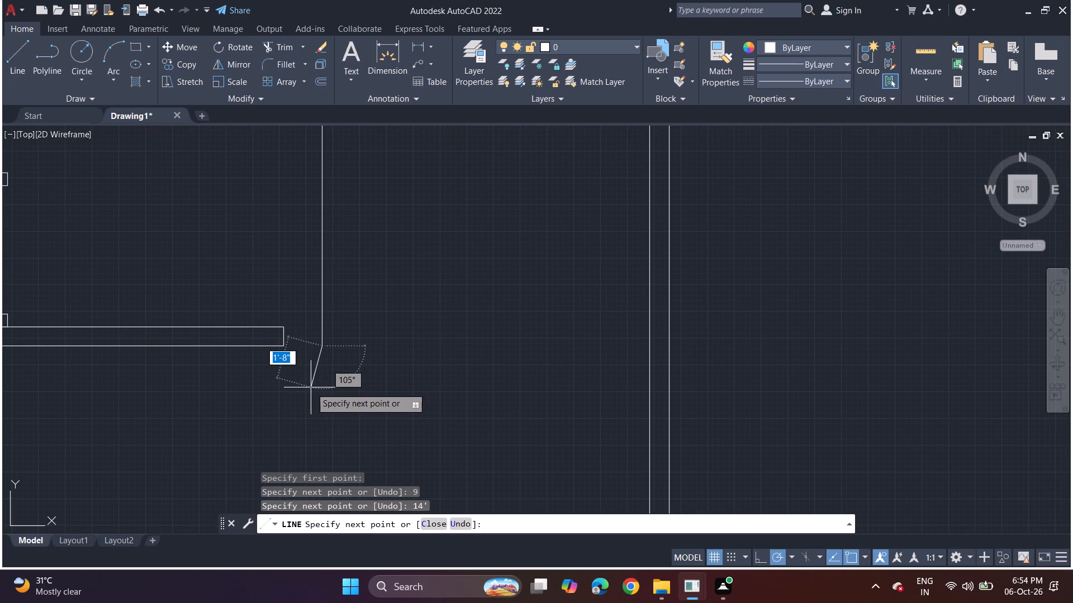
pyautogui.moveTo(321, 380); pyautogui.dragTo(305, 405, button='middle')
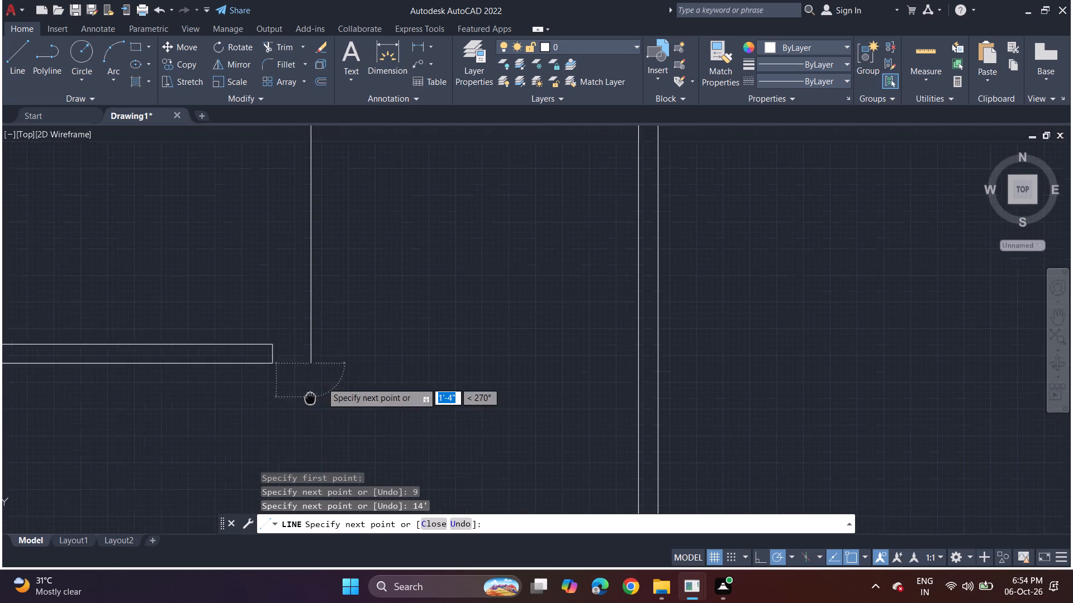
pyautogui.moveTo(305, 405); pyautogui.dragTo(225, 505, button='middle')
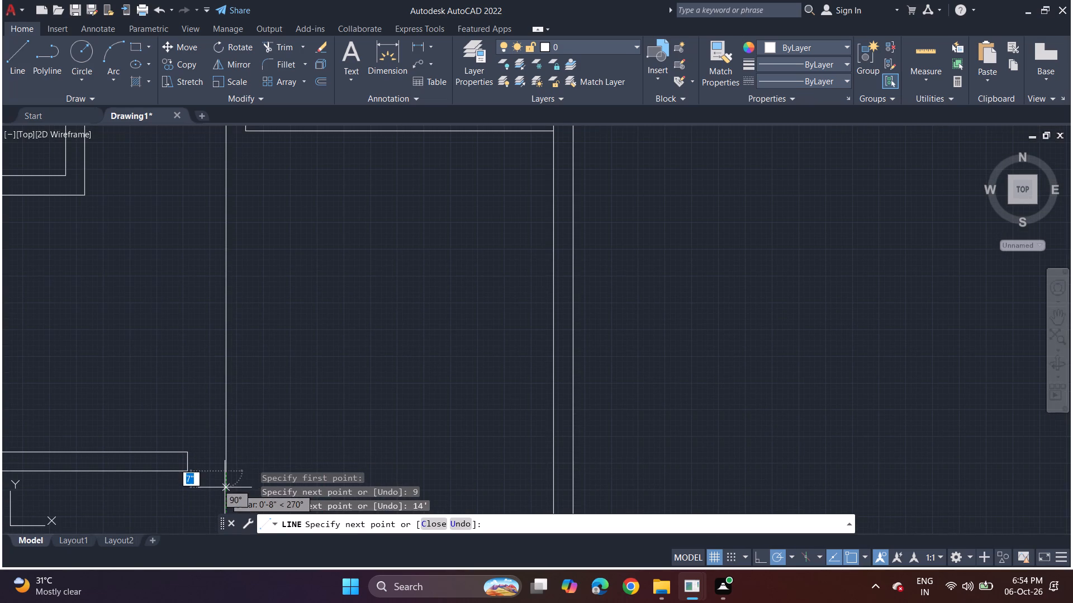
pyautogui.moveTo(225, 487); pyautogui.dragTo(232, 451, button='middle')
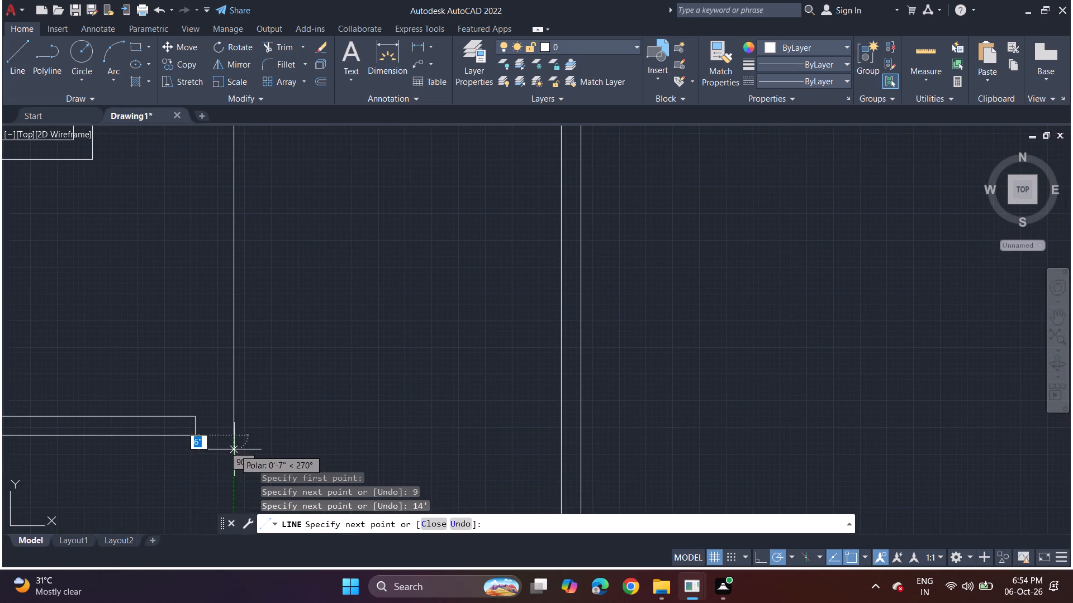
pyautogui.scroll(-2, 234, 449)
pyautogui.press('space')
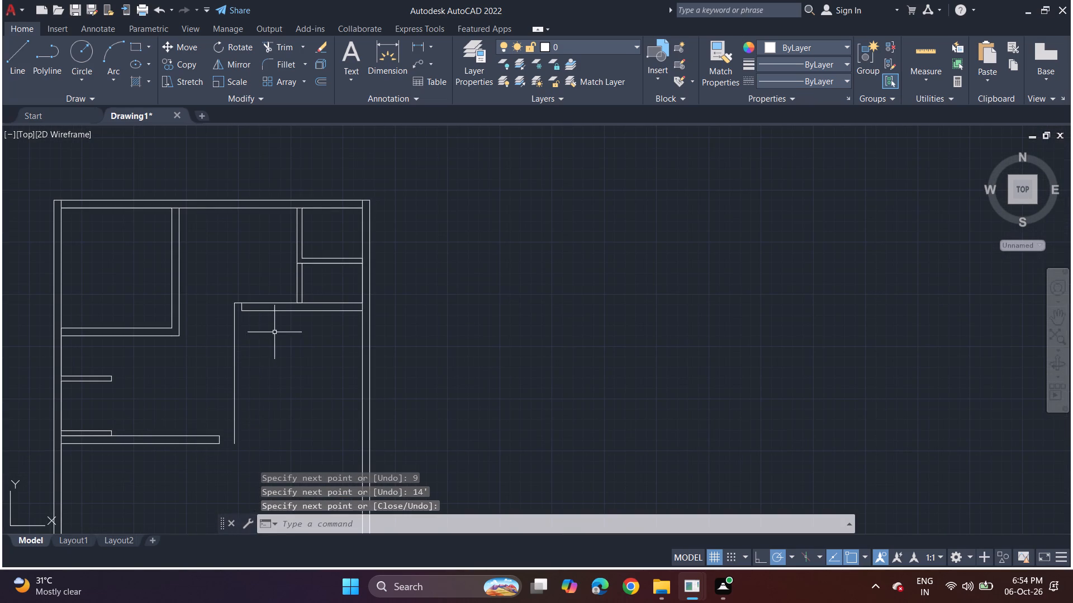
# Draw the vertical wall's inner face 14' down from the 12' partition's lower-left corner and close its lower end to the outer face.
pyautogui.scroll(2, 276, 341)
pyautogui.scroll(-1, 277, 340)
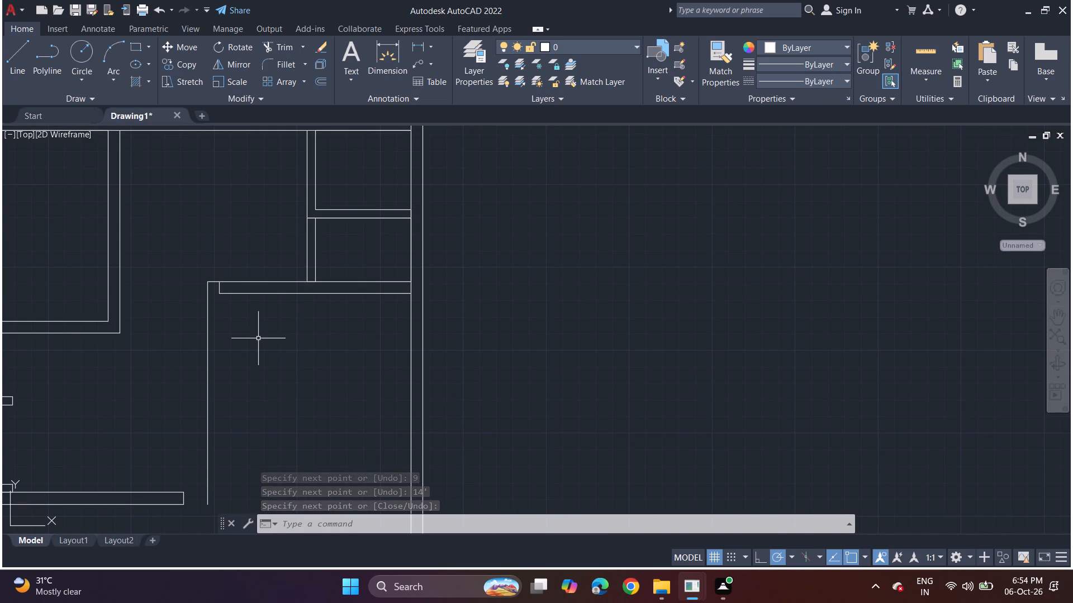
pyautogui.click(17, 65)
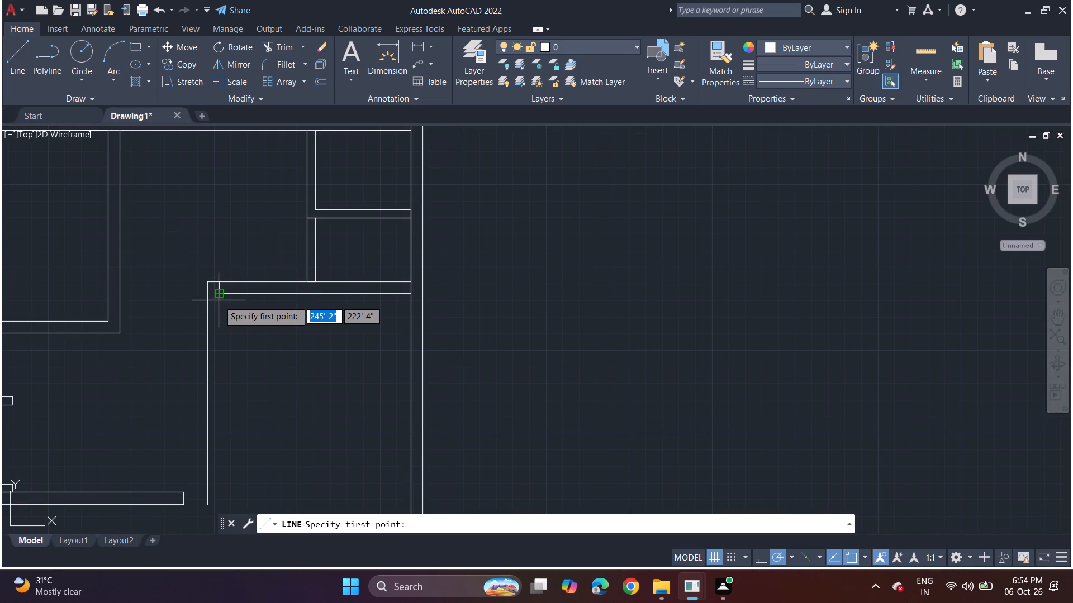
pyautogui.moveTo(218, 293); pyautogui.dragTo(220, 301)
pyautogui.moveTo(215, 437); pyautogui.dragTo(235, 350, button='middle')
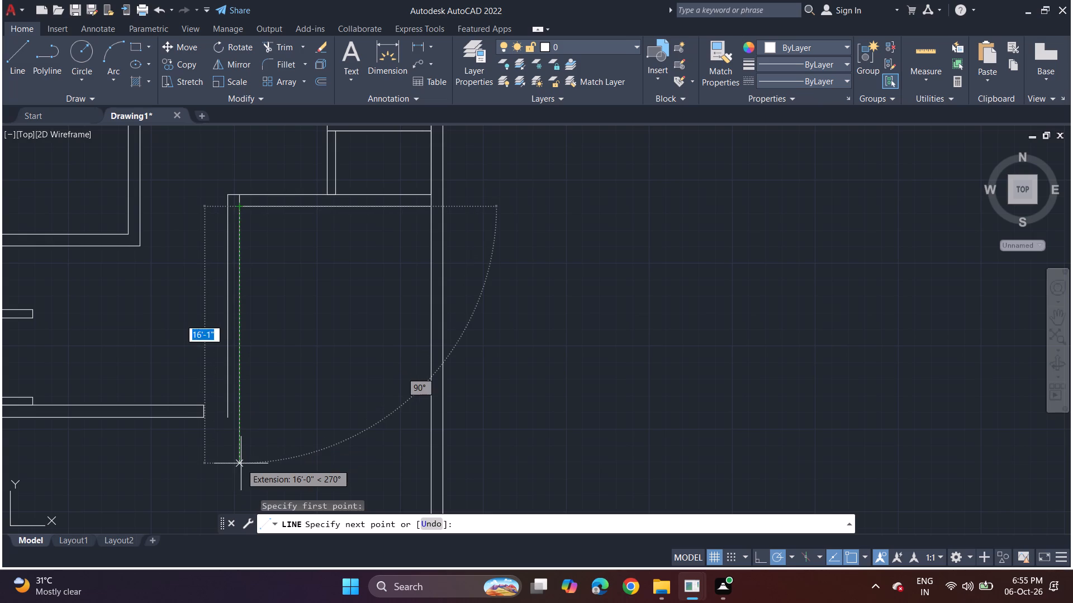
pyautogui.write("14'")
pyautogui.press('Return')
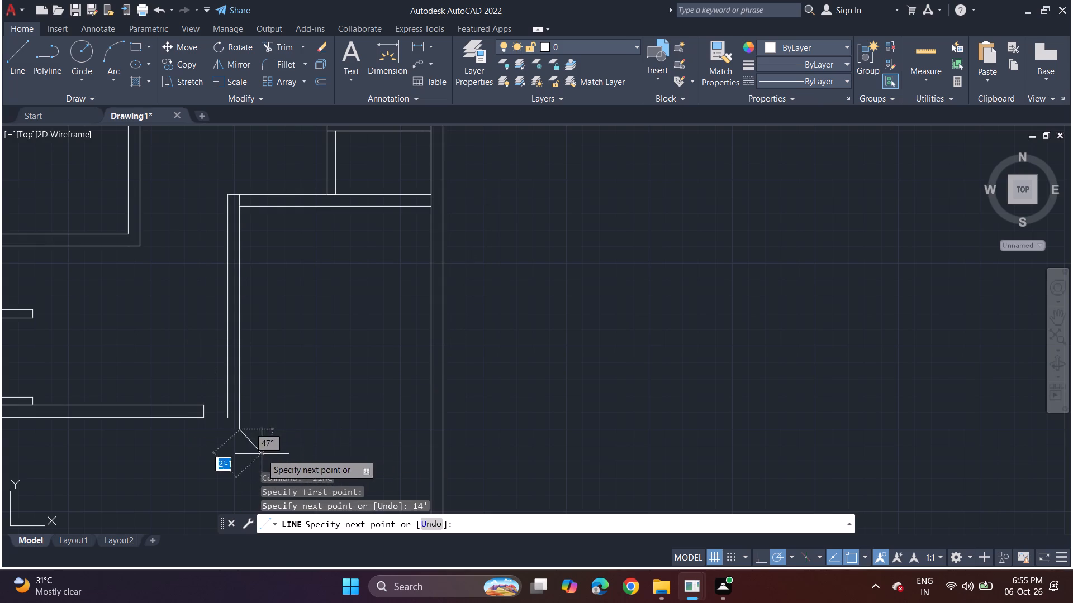
pyautogui.click(225, 429)
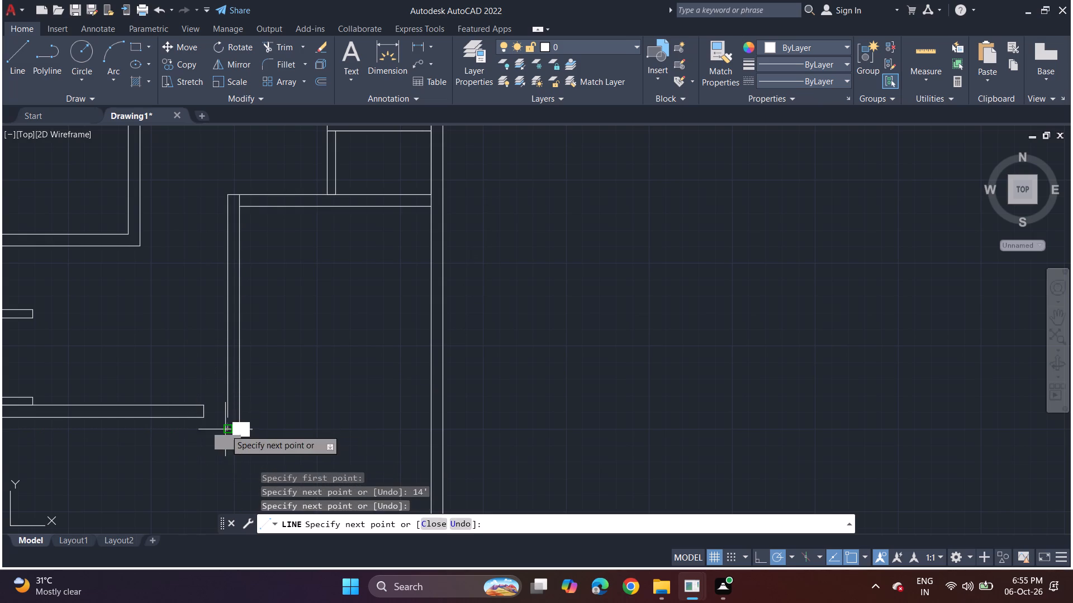
pyautogui.click(226, 417)
pyautogui.press('space')
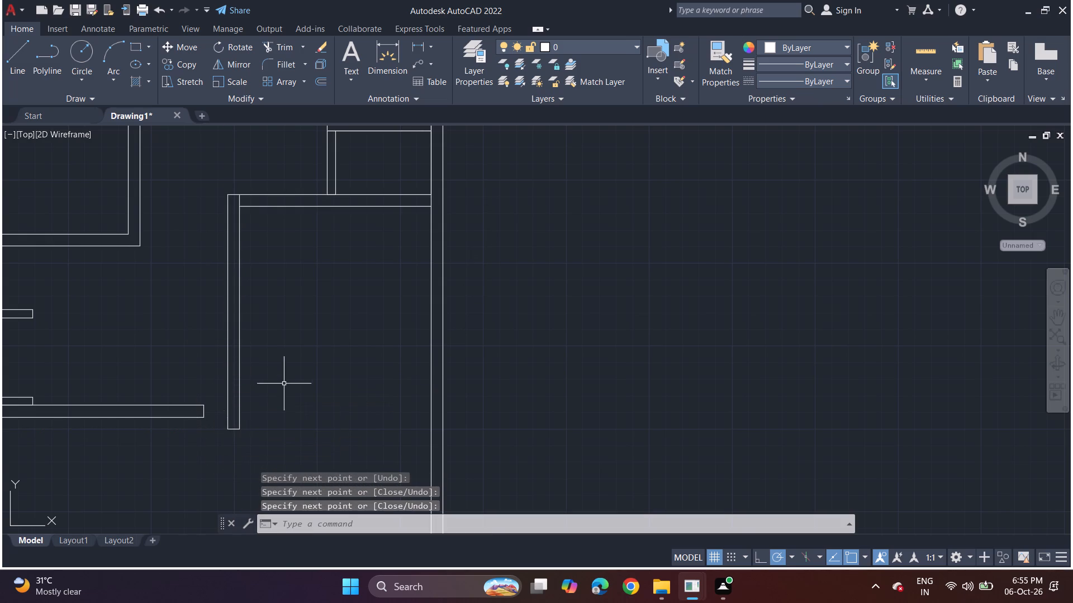
# Measure the small top-right room's inside depth along the right outer wall's inner face.
pyautogui.scroll(-2, 297, 456)
pyautogui.moveTo(298, 448); pyautogui.dragTo(270, 361, button='middle')
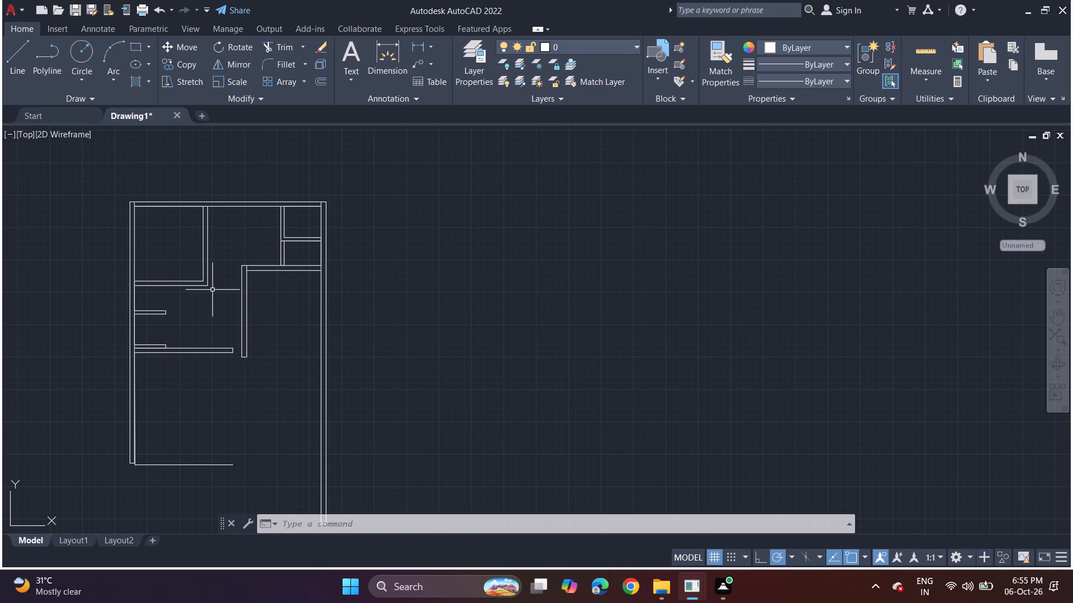
pyautogui.scroll(3, 295, 243)
pyautogui.press('d')
pyautogui.press('i')
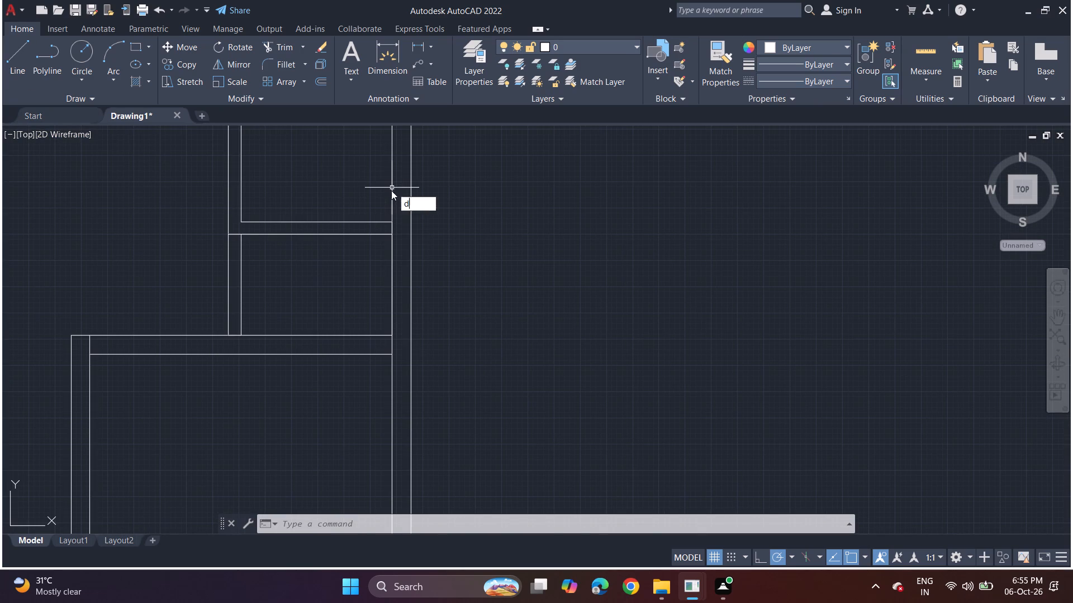
pyautogui.press('s')
pyautogui.press('t')
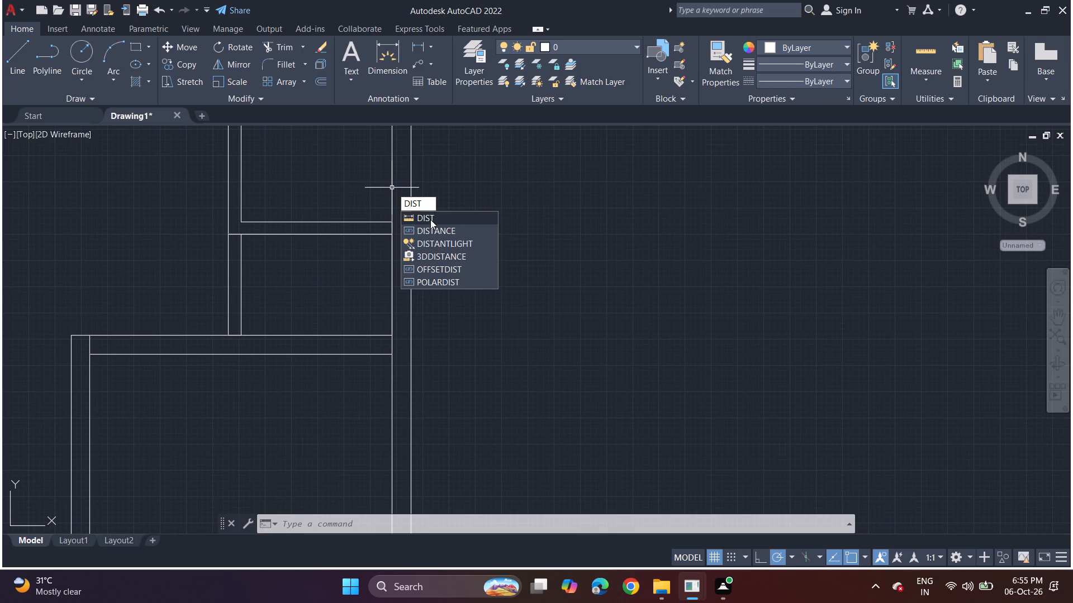
pyautogui.click(430, 219)
pyautogui.moveTo(387, 209); pyautogui.dragTo(395, 331, button='middle')
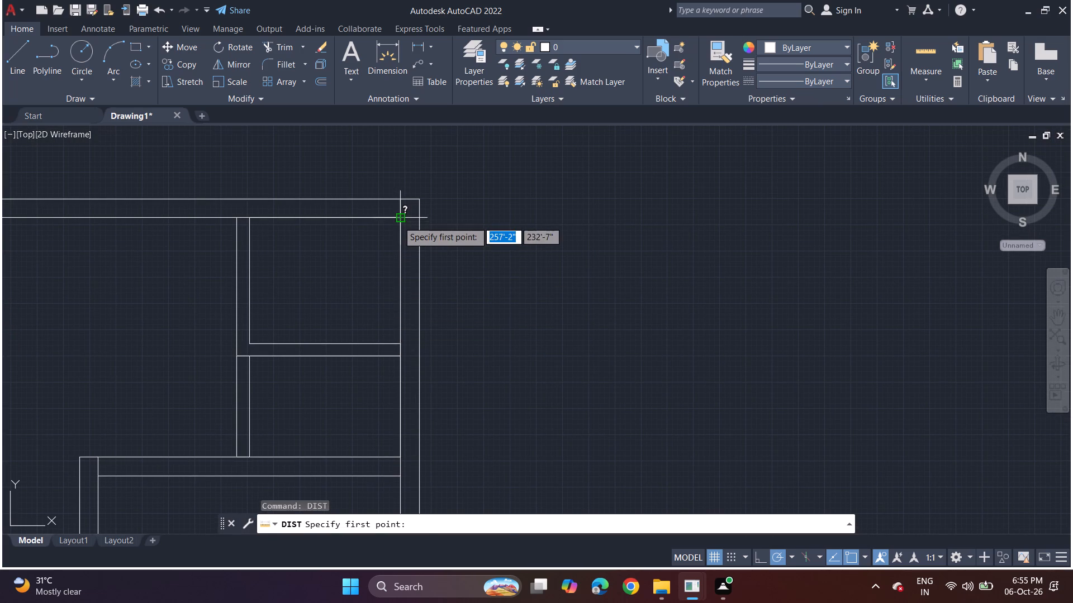
pyautogui.click(398, 221)
pyautogui.click(401, 343)
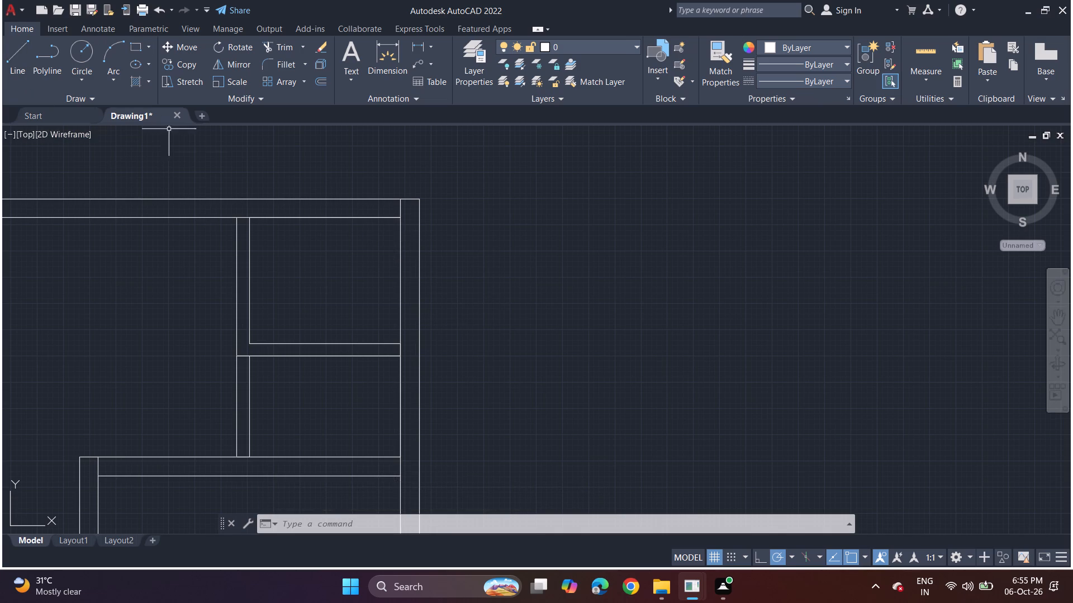
# Try to measure along the right wall from the small room's lower outer corner toward the 12' partition.
pyautogui.press('space')
pyautogui.click(397, 357)
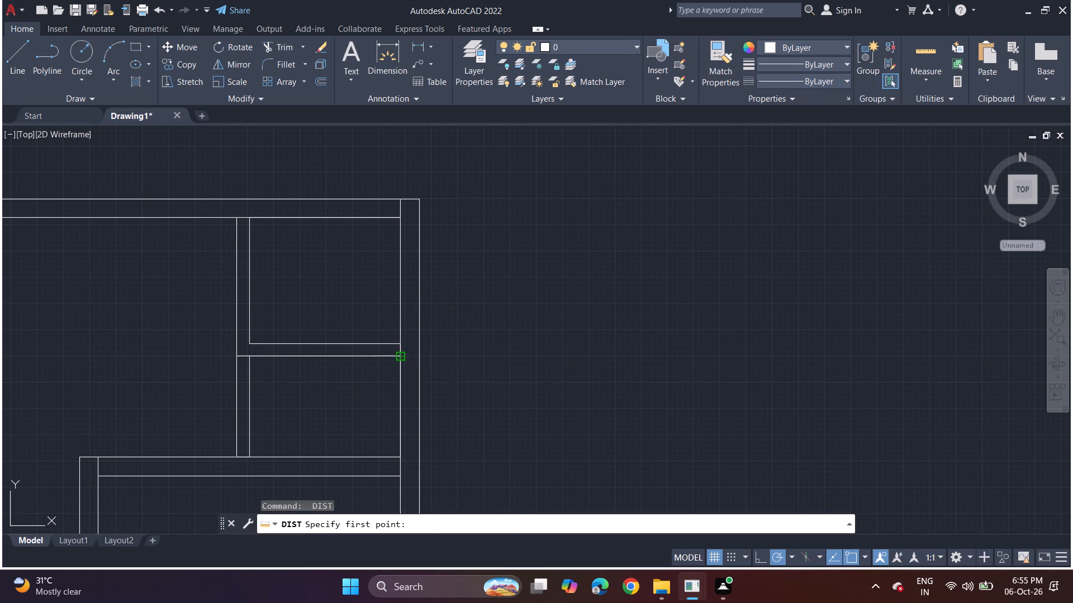
pyautogui.moveTo(397, 361); pyautogui.dragTo(397, 369)
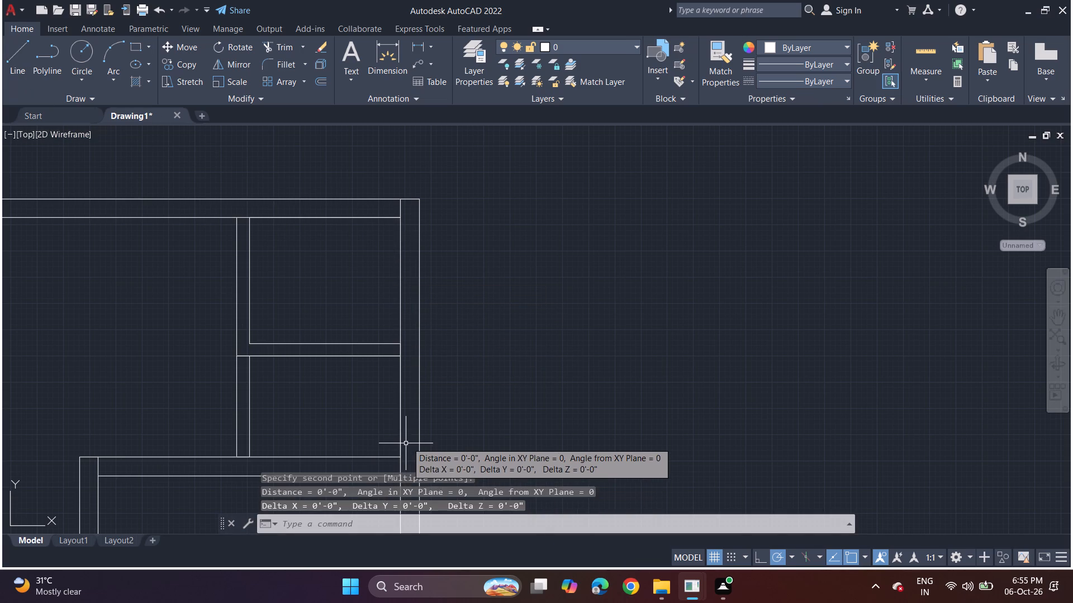
# Measure the 12' partition's thickness where it meets the right outer wall.
pyautogui.press('space')
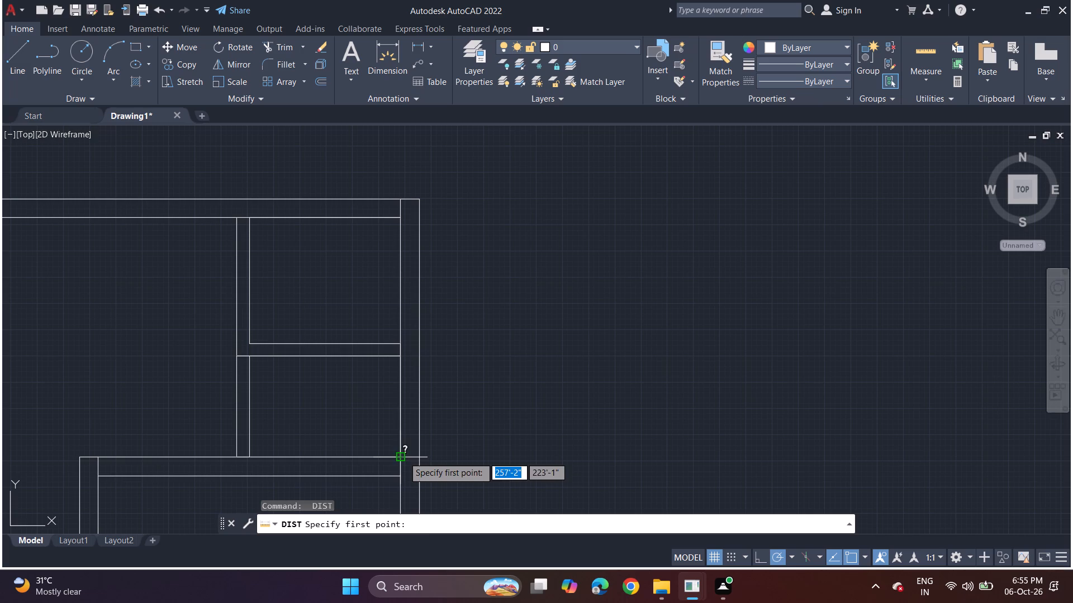
pyautogui.click(403, 457)
pyautogui.moveTo(397, 359); pyautogui.dragTo(400, 358, button='middle')
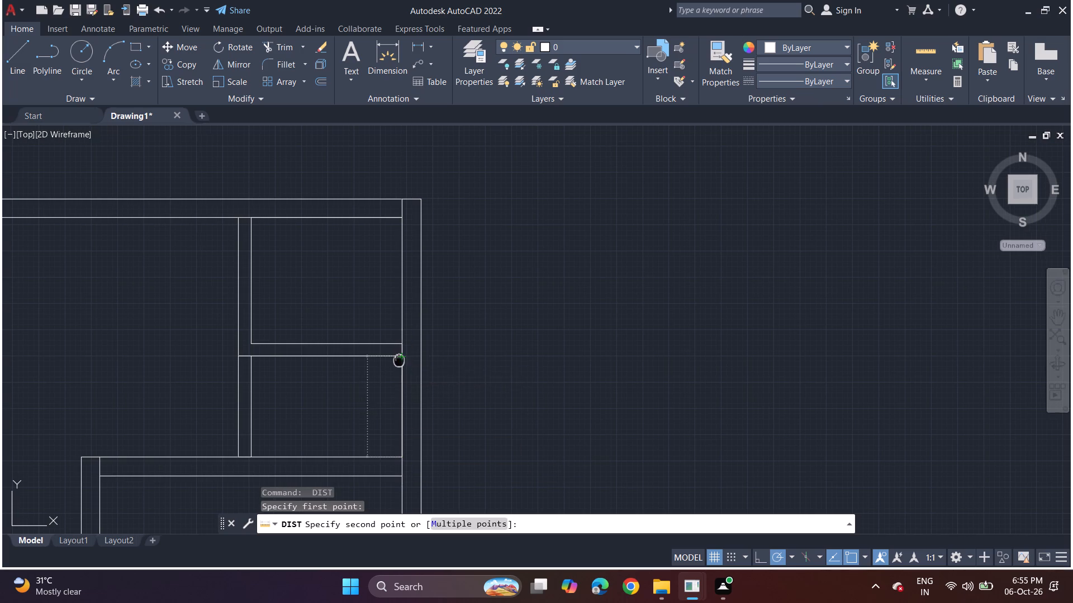
pyautogui.moveTo(400, 358); pyautogui.dragTo(413, 157, button='middle')
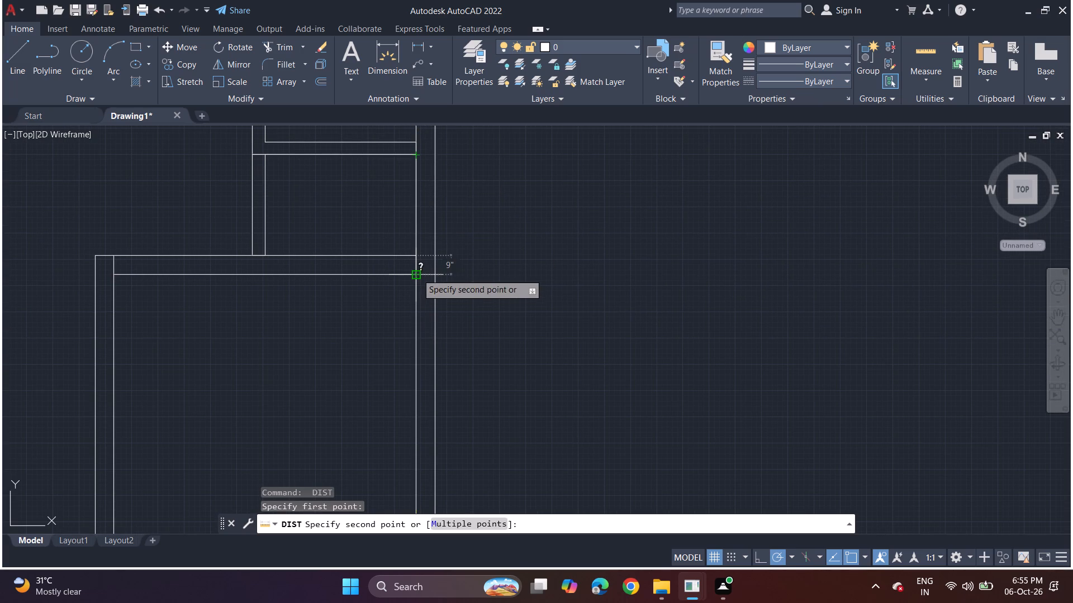
pyautogui.click(417, 274)
pyautogui.click(417, 274)
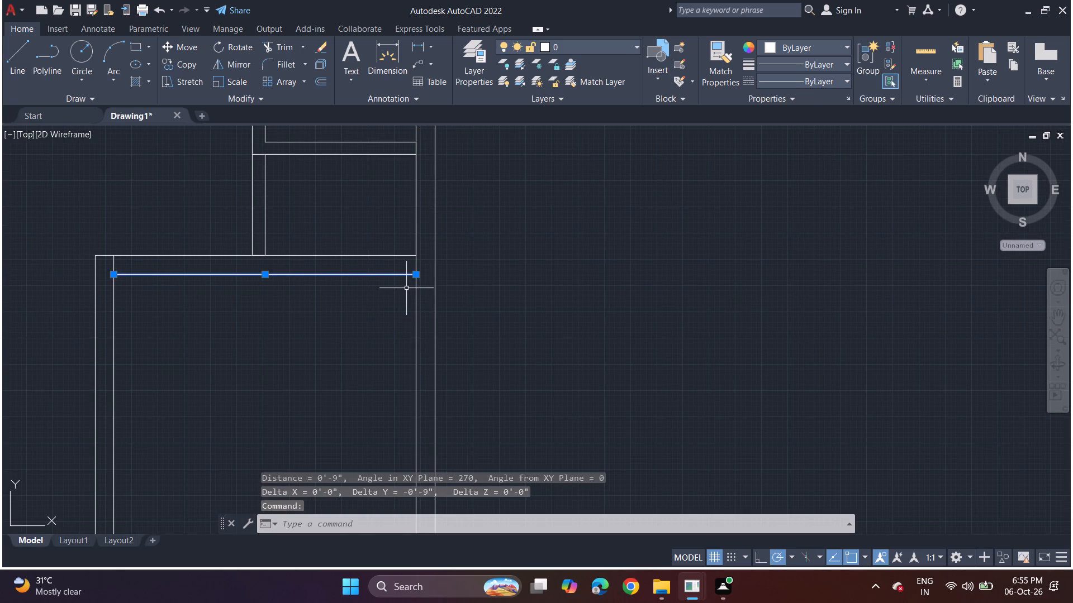
# Measure down the right outer wall's inner face from the 12' partition's lower face.
pyautogui.press('space')
pyautogui.moveTo(414, 271); pyautogui.dragTo(420, 293)
pyautogui.moveTo(412, 359); pyautogui.dragTo(412, 330, button='middle')
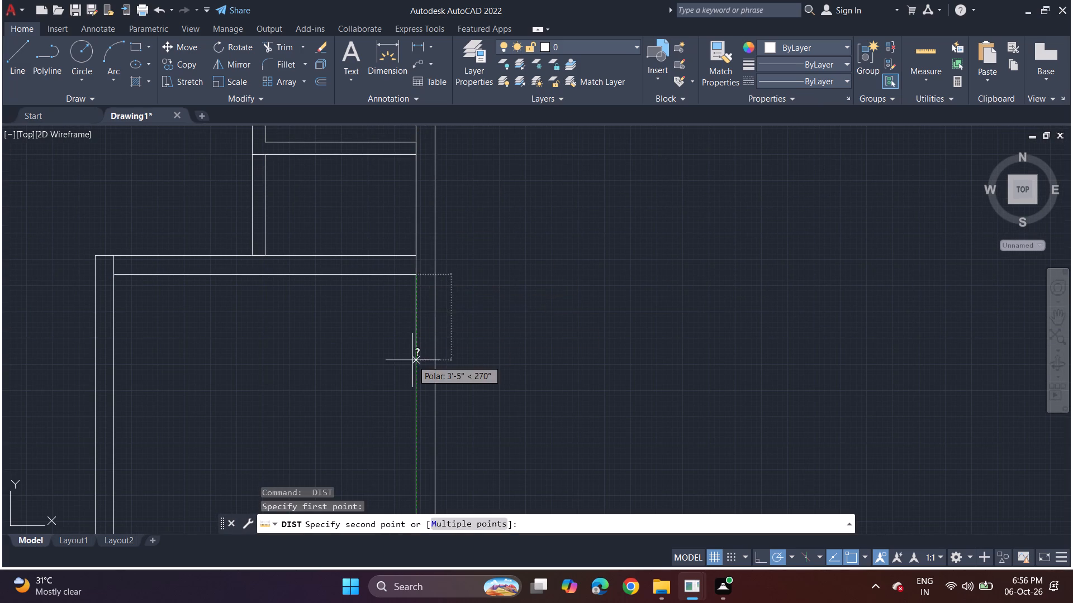
pyautogui.moveTo(412, 330); pyautogui.dragTo(413, 209, button='middle')
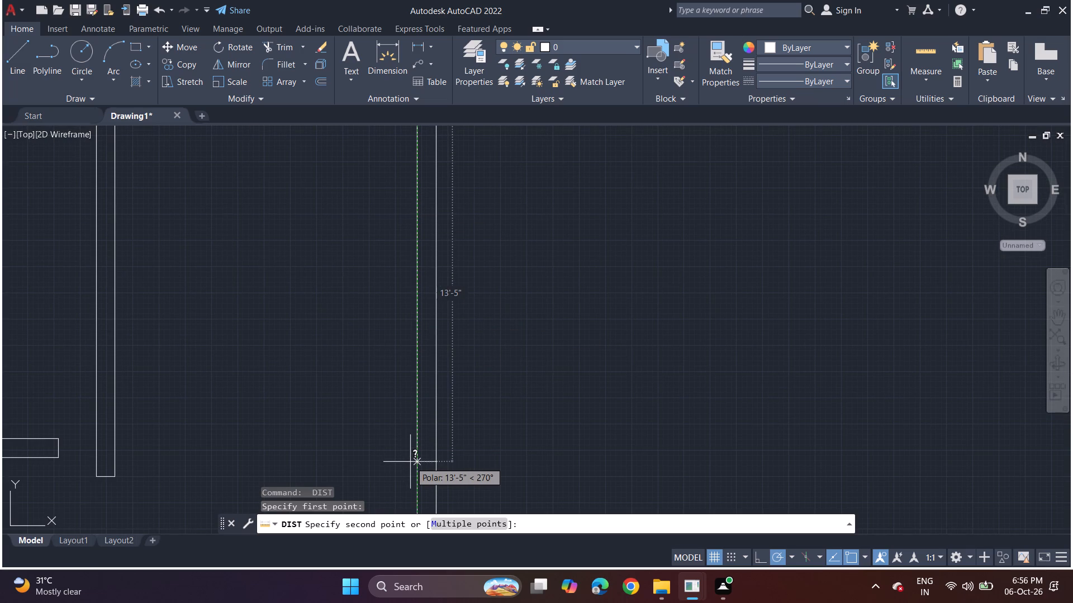
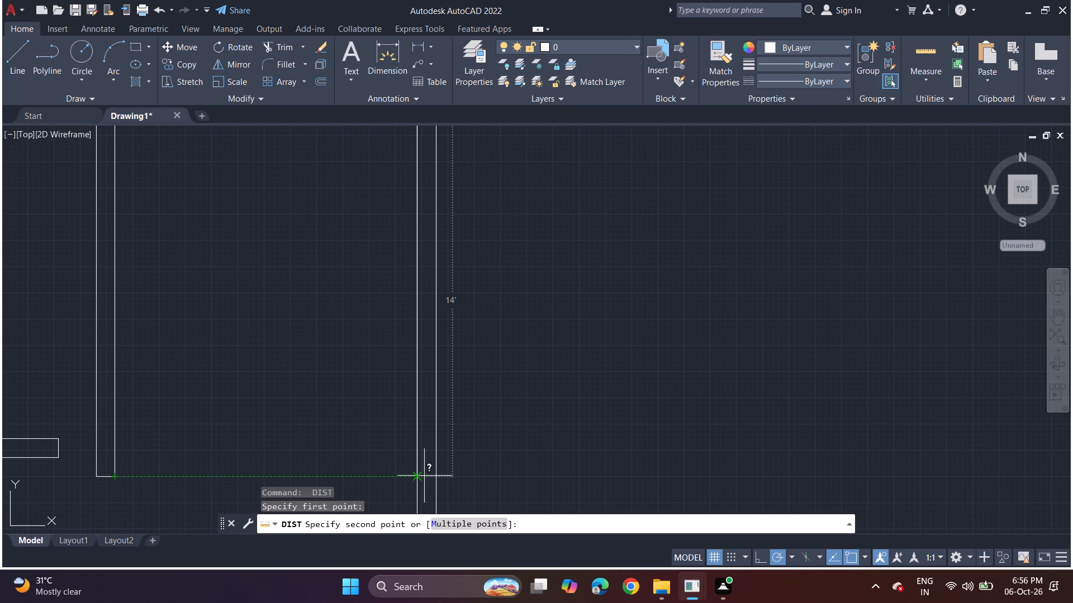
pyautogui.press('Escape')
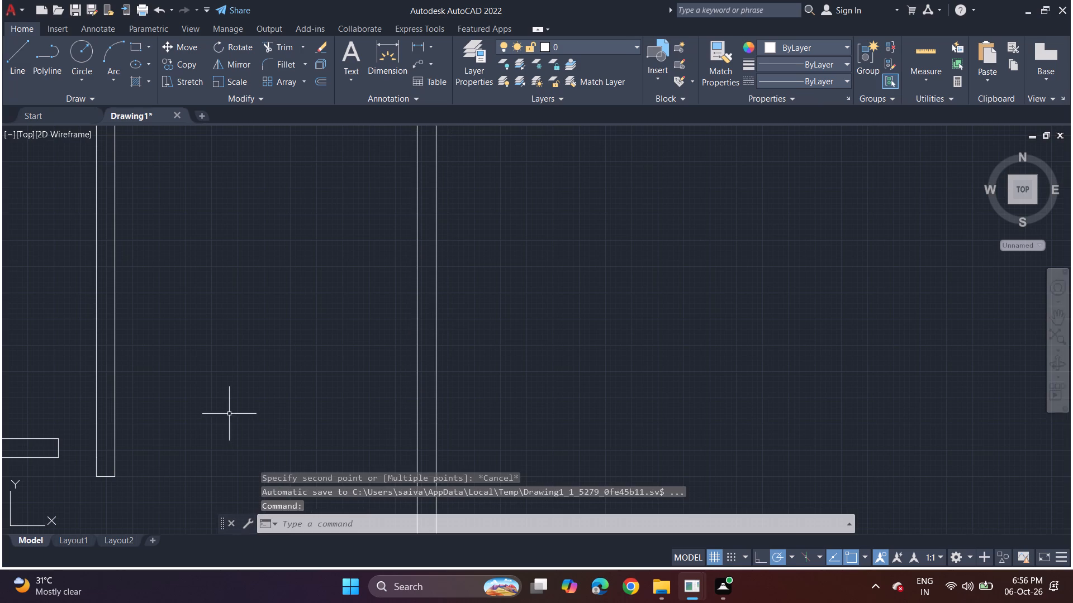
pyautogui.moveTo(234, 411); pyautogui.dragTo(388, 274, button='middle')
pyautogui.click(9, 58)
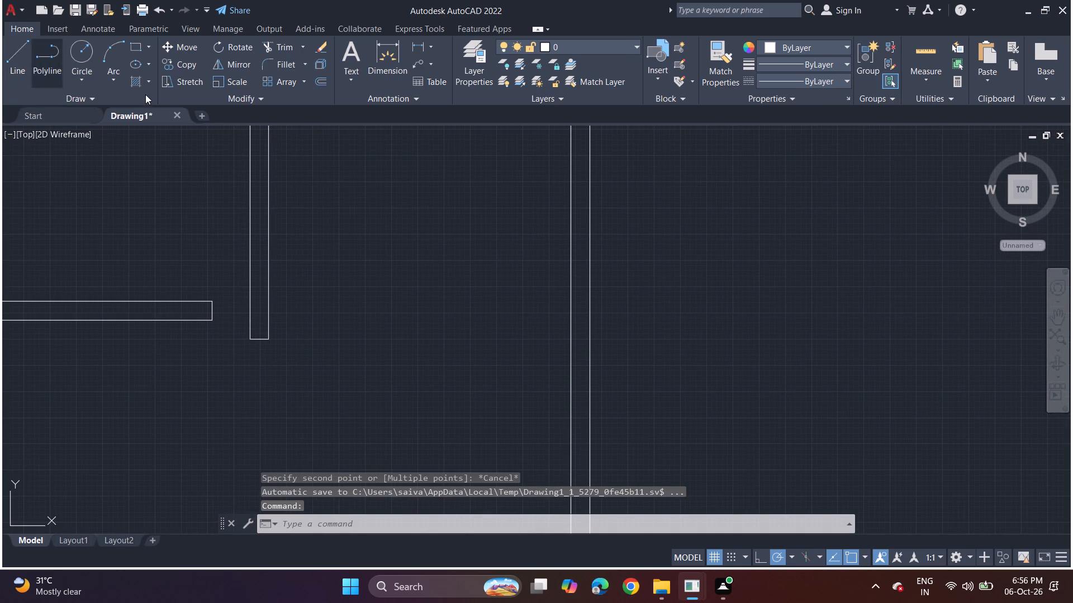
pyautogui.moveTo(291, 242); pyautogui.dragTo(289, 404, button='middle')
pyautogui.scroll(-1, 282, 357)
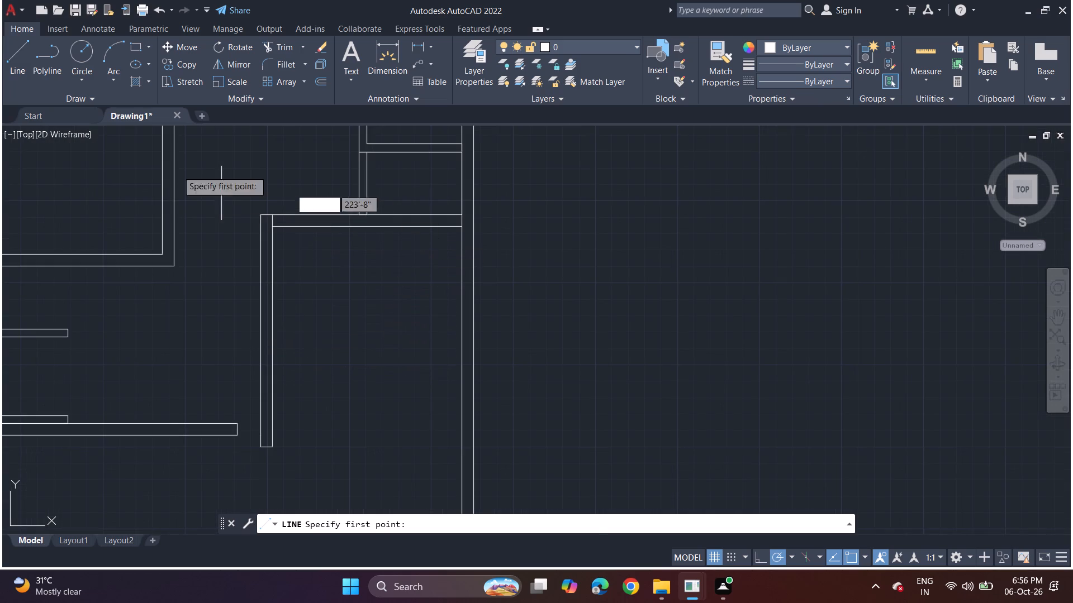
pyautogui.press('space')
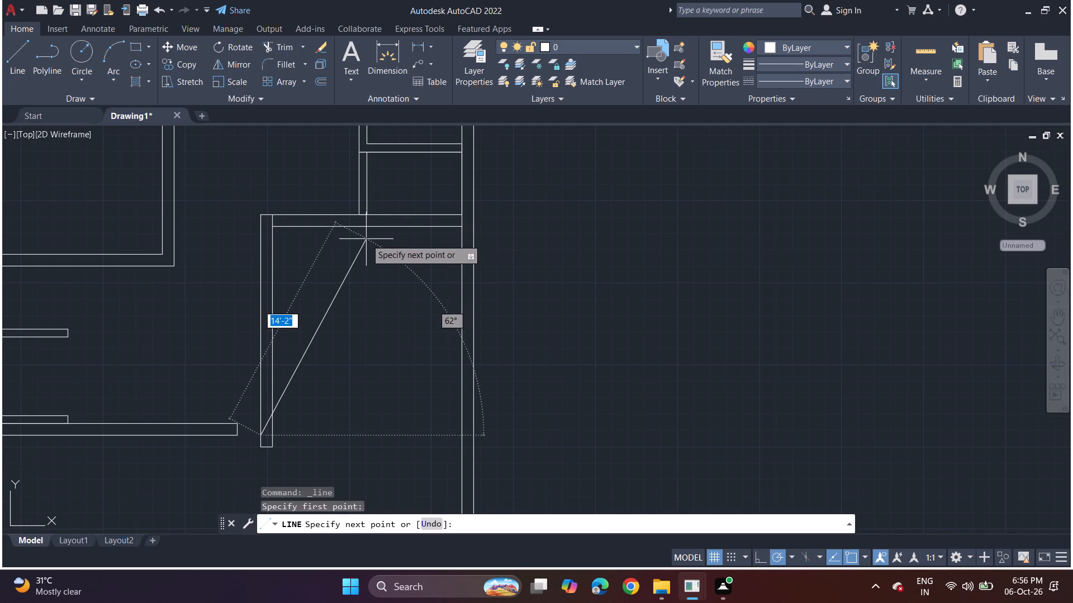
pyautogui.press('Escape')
# Offset the lower face of the 12' partition 14' downward to form the room's bottom wall face.
pyautogui.press('o')
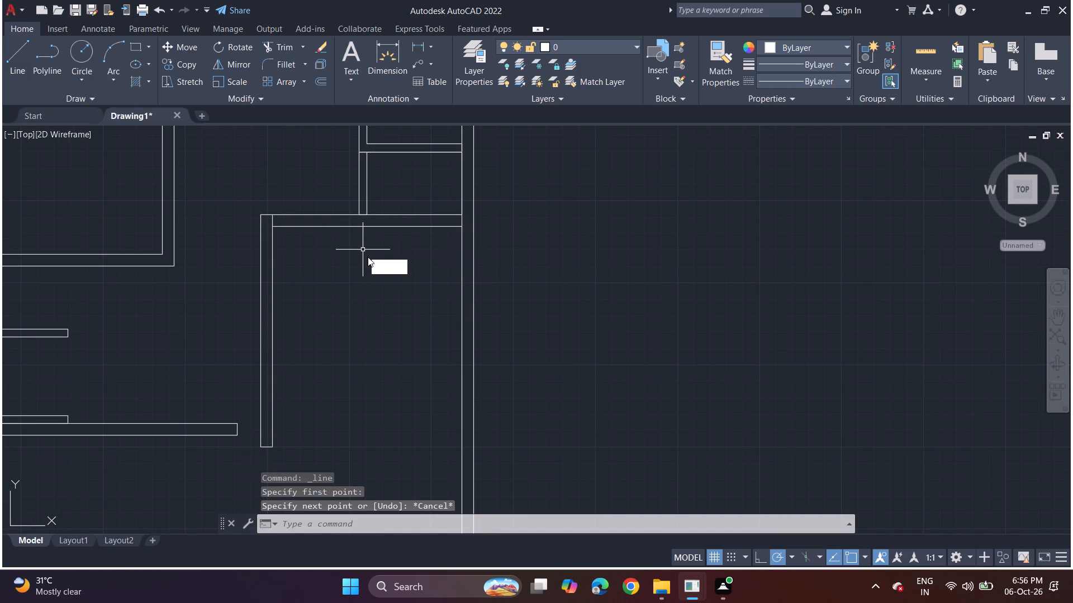
pyautogui.write('ff')
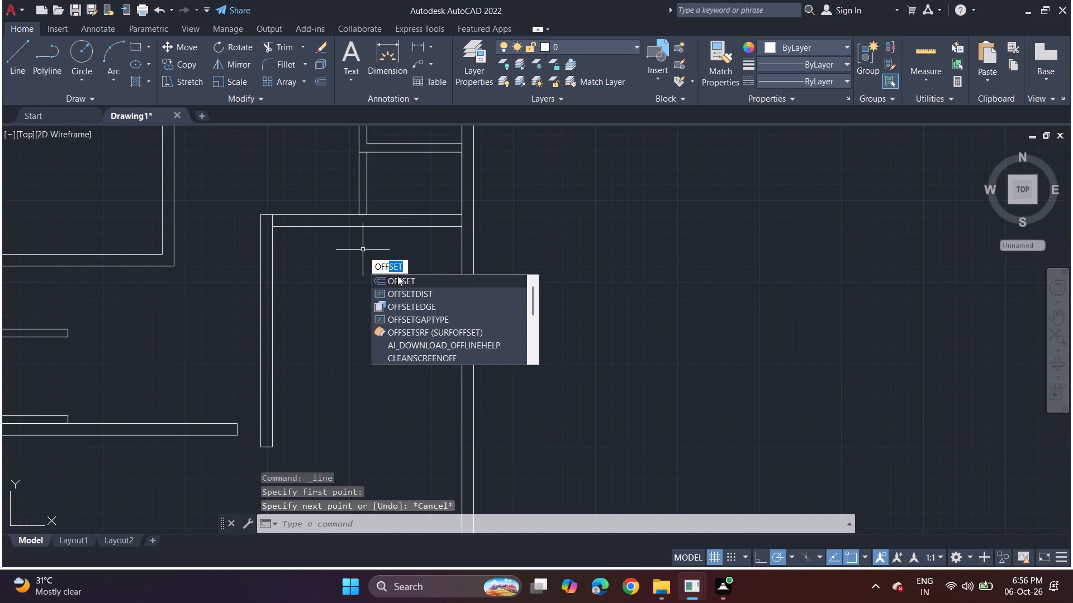
pyautogui.click(397, 275)
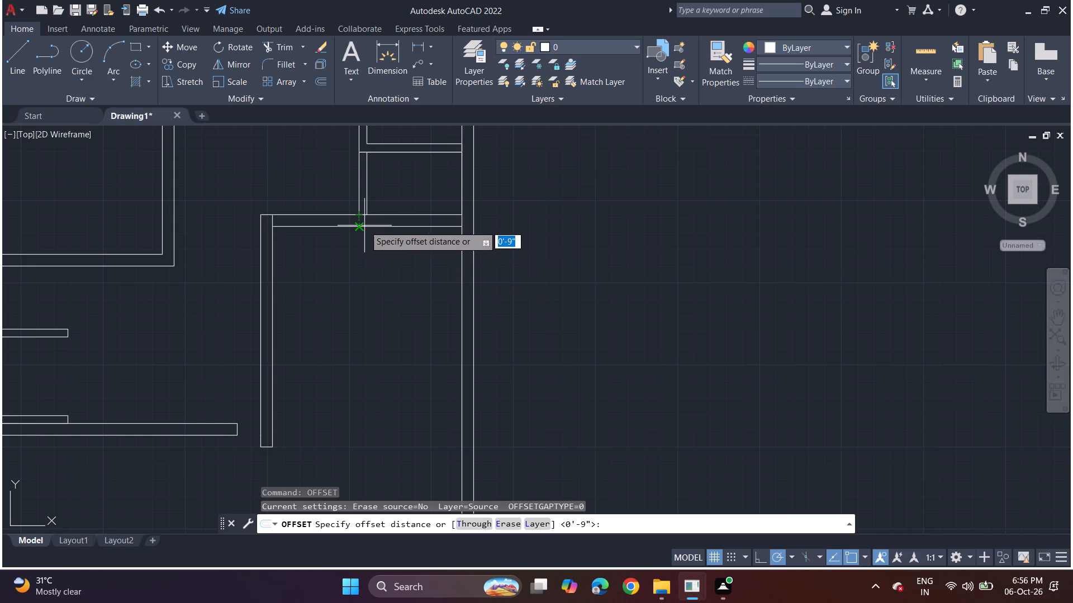
pyautogui.click(364, 226)
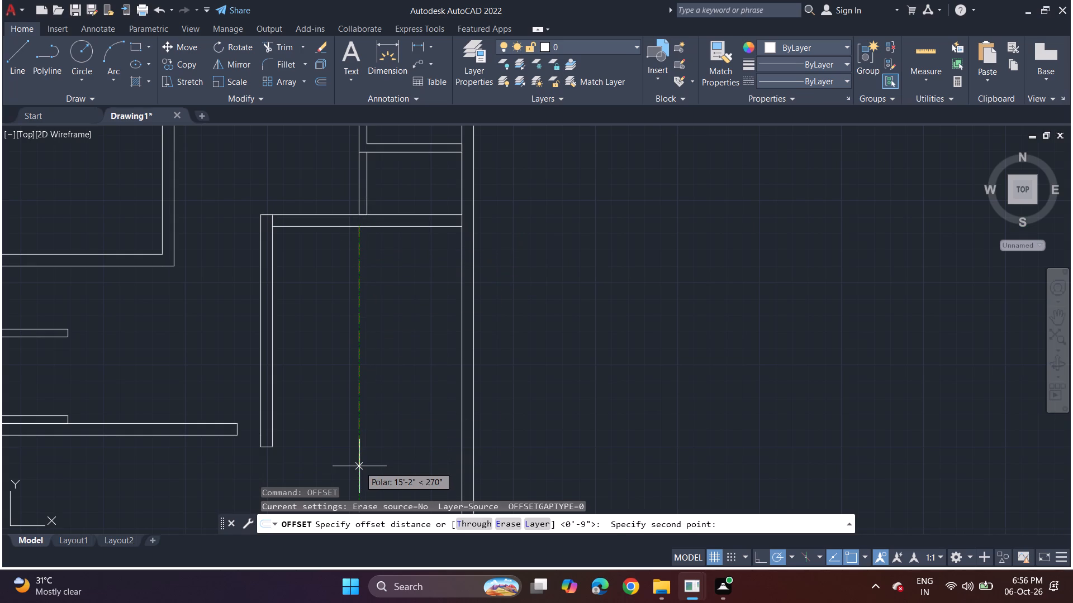
pyautogui.write("14'")
pyautogui.press('Return')
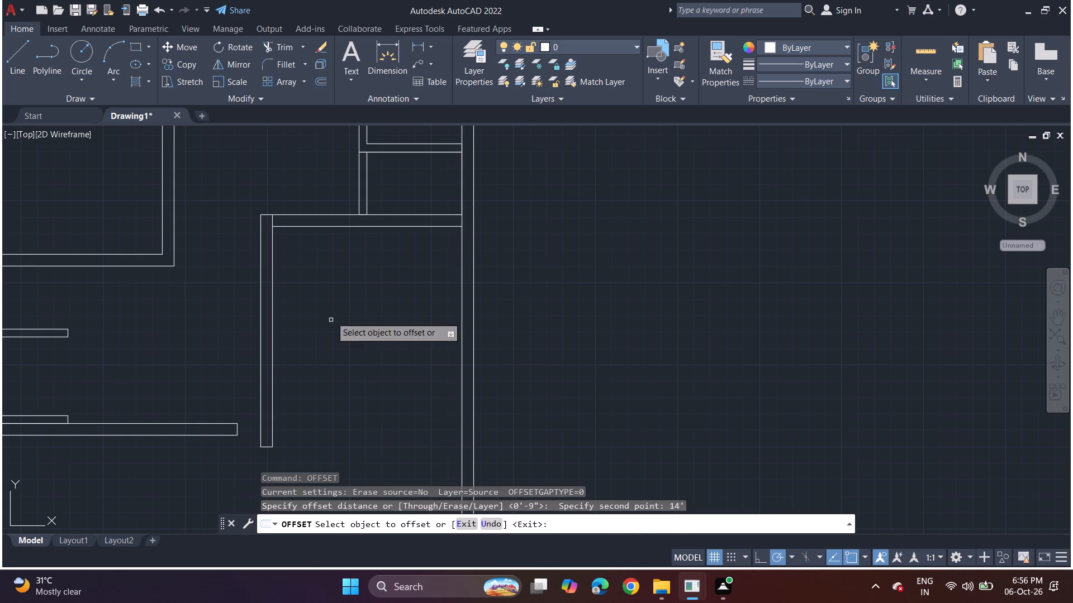
pyautogui.click(356, 226)
pyautogui.click(358, 288)
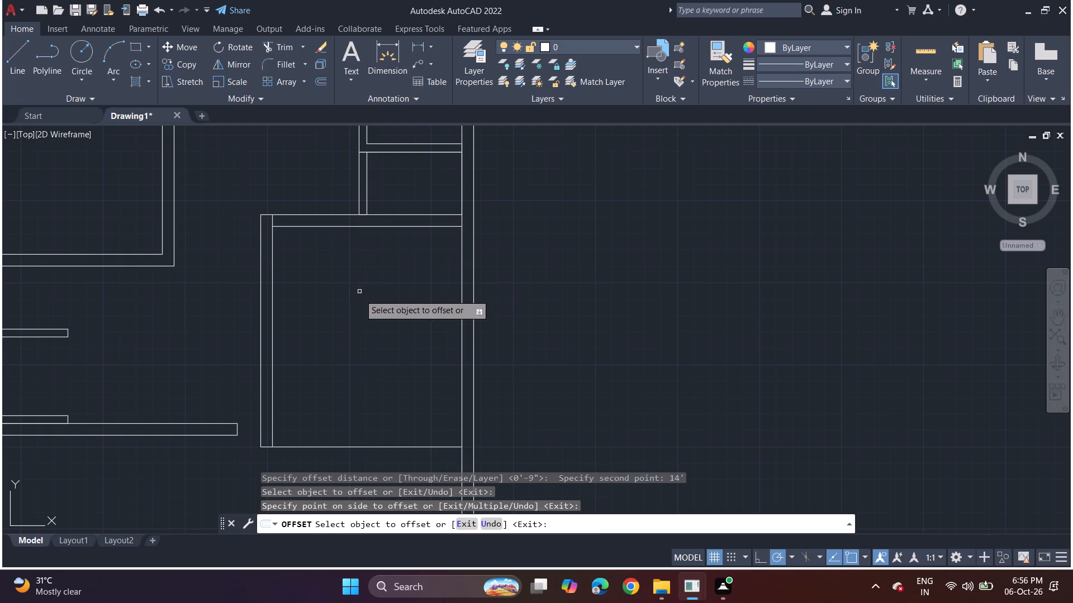
# Offset the room's new bottom line and the short end line of its left wall 9" downward.
pyautogui.moveTo(326, 414); pyautogui.dragTo(338, 337, button='middle')
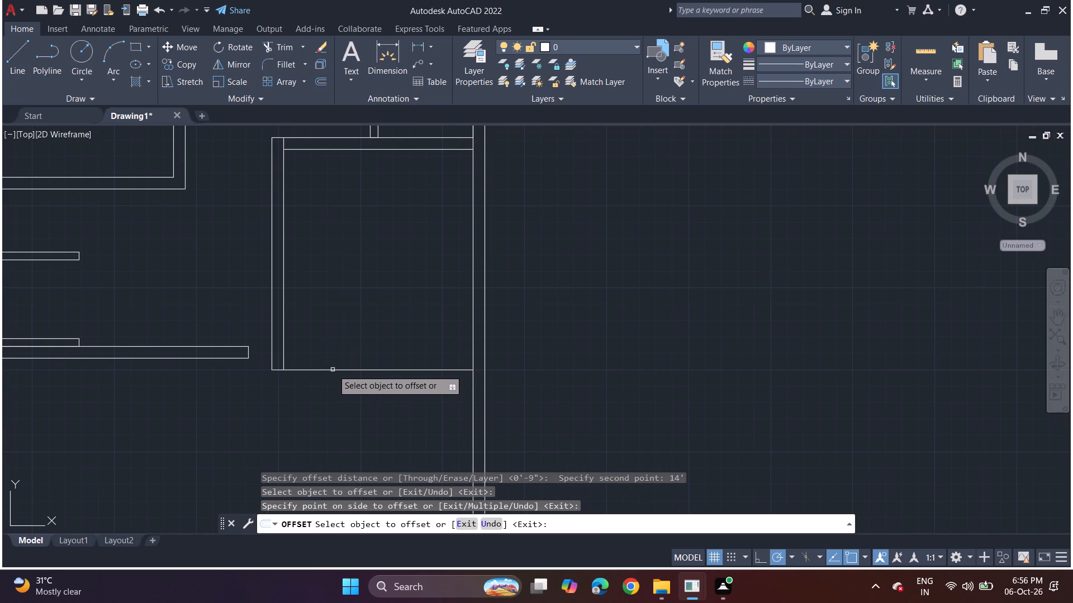
pyautogui.press('space')
pyautogui.press('space')
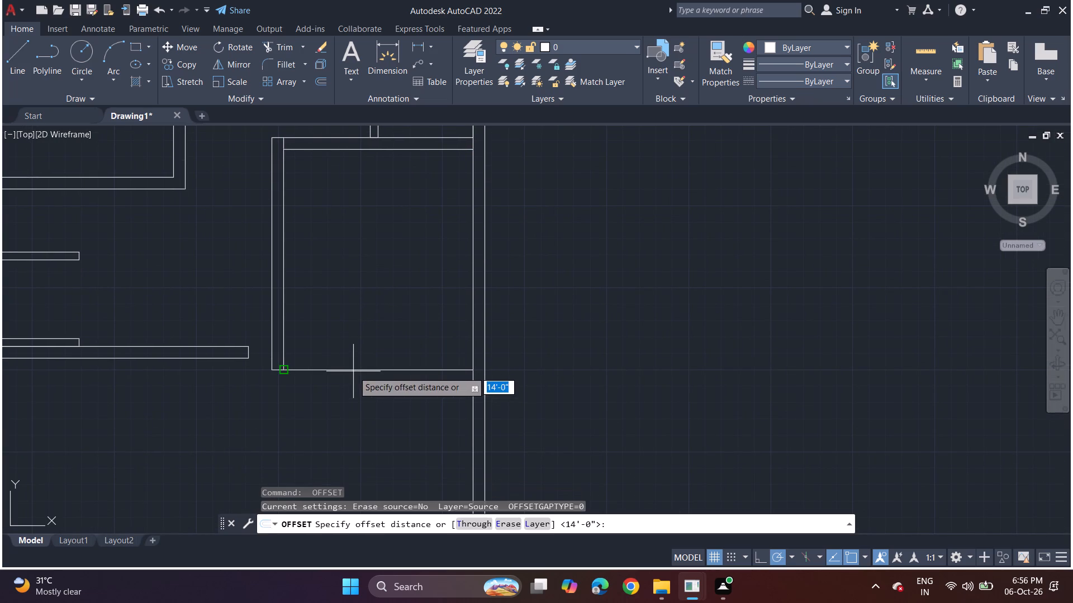
pyautogui.click(353, 371)
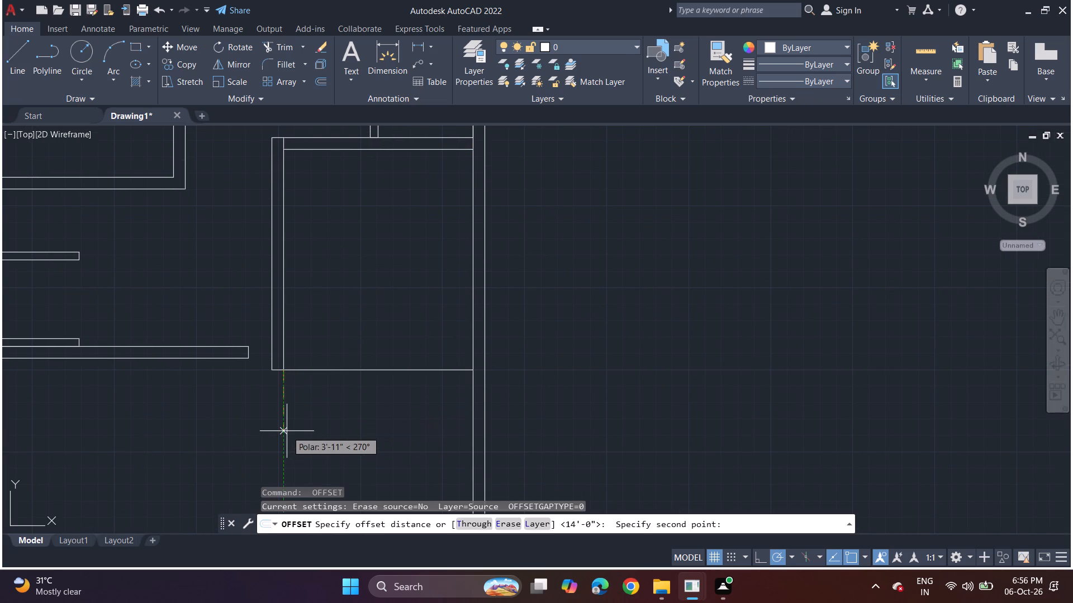
pyautogui.press('9')
pyautogui.press('Return')
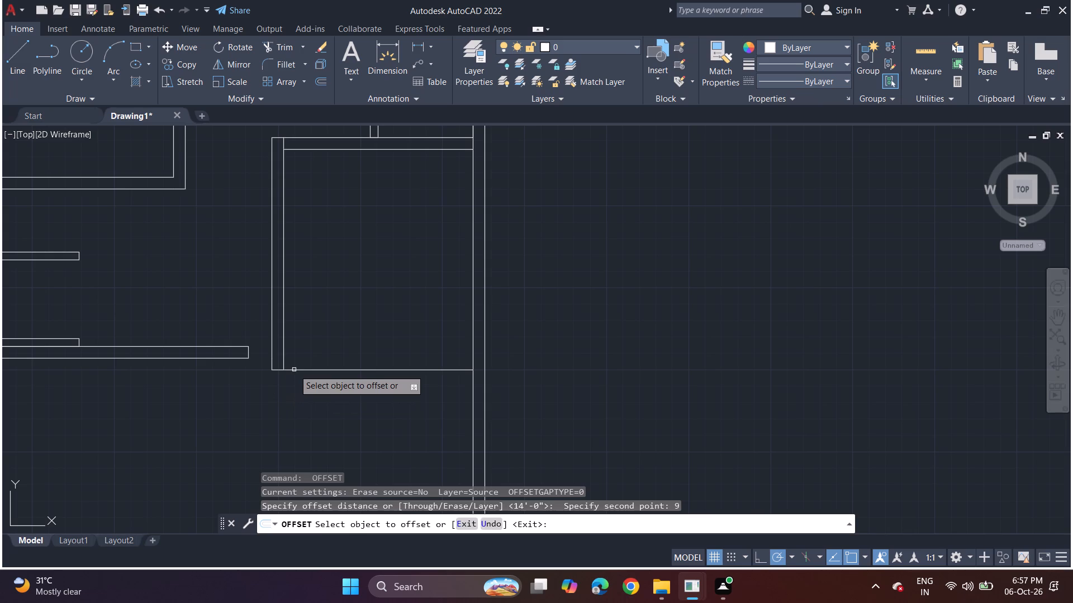
pyautogui.click(294, 370)
pyautogui.click(295, 399)
pyautogui.click(278, 370)
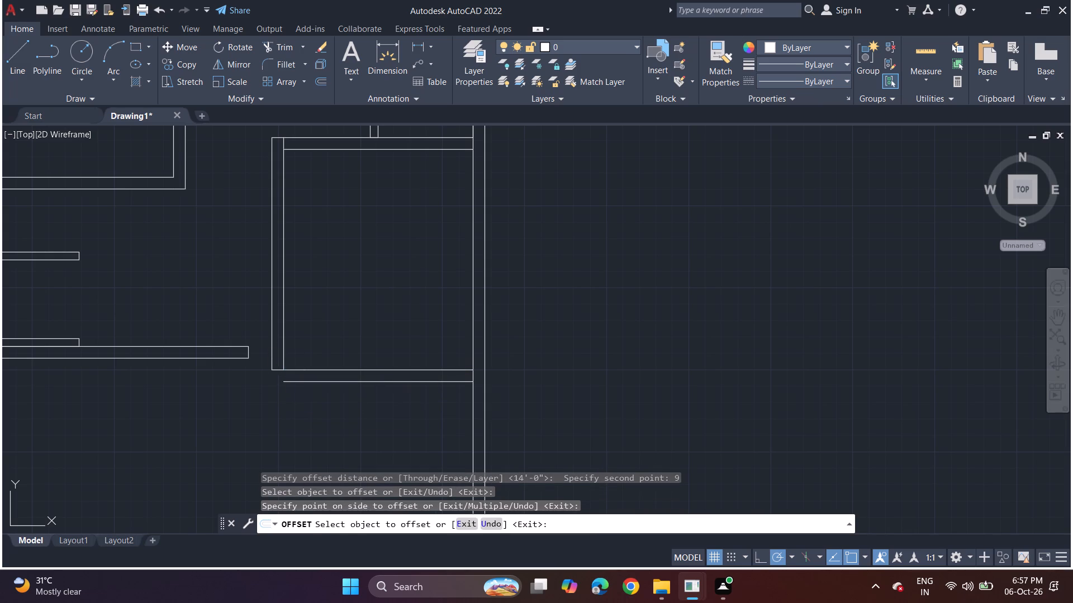
pyautogui.click(275, 388)
# Close the left end of the 9" bottom wall with a short vertical line at the room's lower-left corner.
pyautogui.scroll(1, 284, 383)
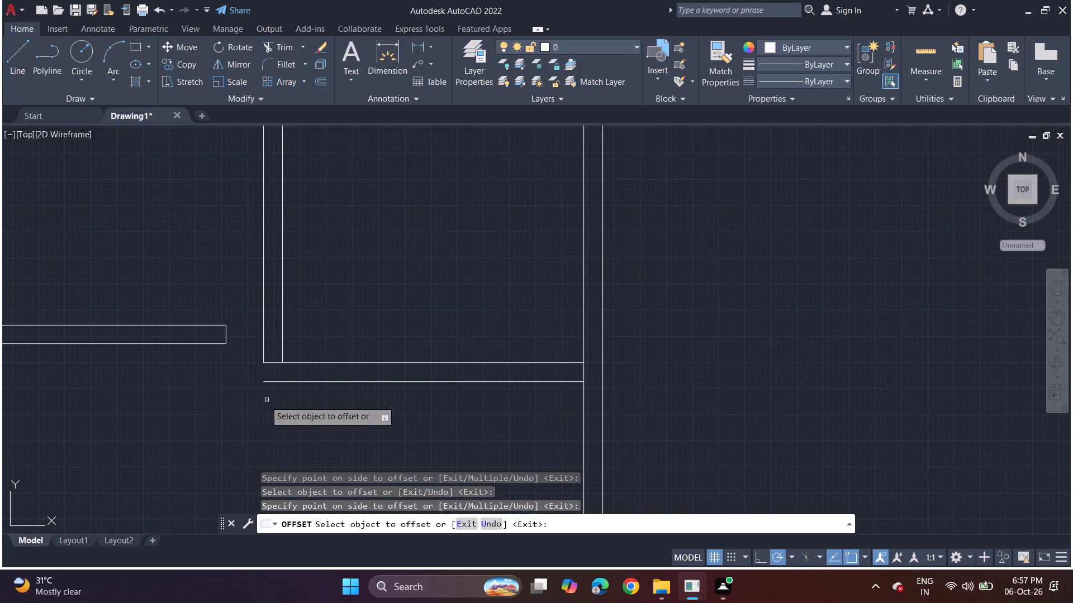
pyautogui.moveTo(263, 401); pyautogui.dragTo(221, 379, button='middle')
pyautogui.scroll(-1, 186, 377)
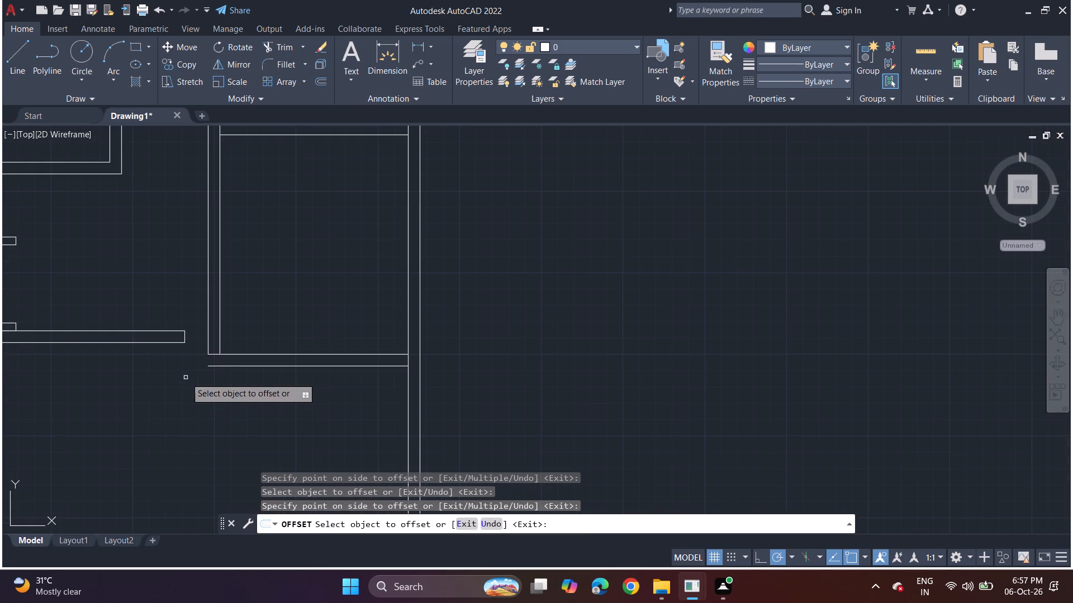
pyautogui.scroll(-1, 255, 361)
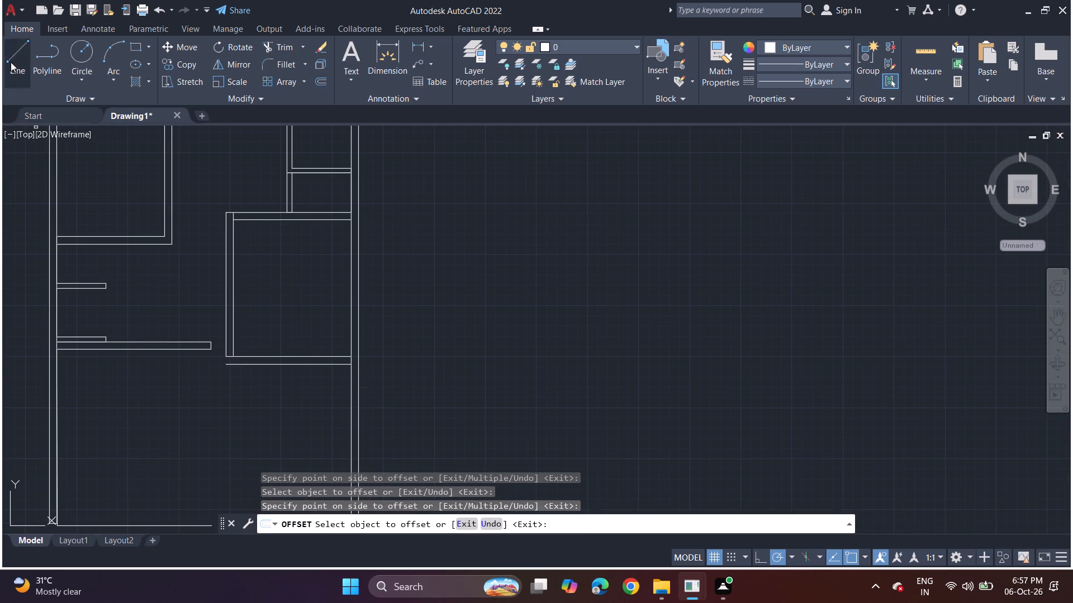
pyautogui.click(12, 58)
pyautogui.scroll(2, 189, 324)
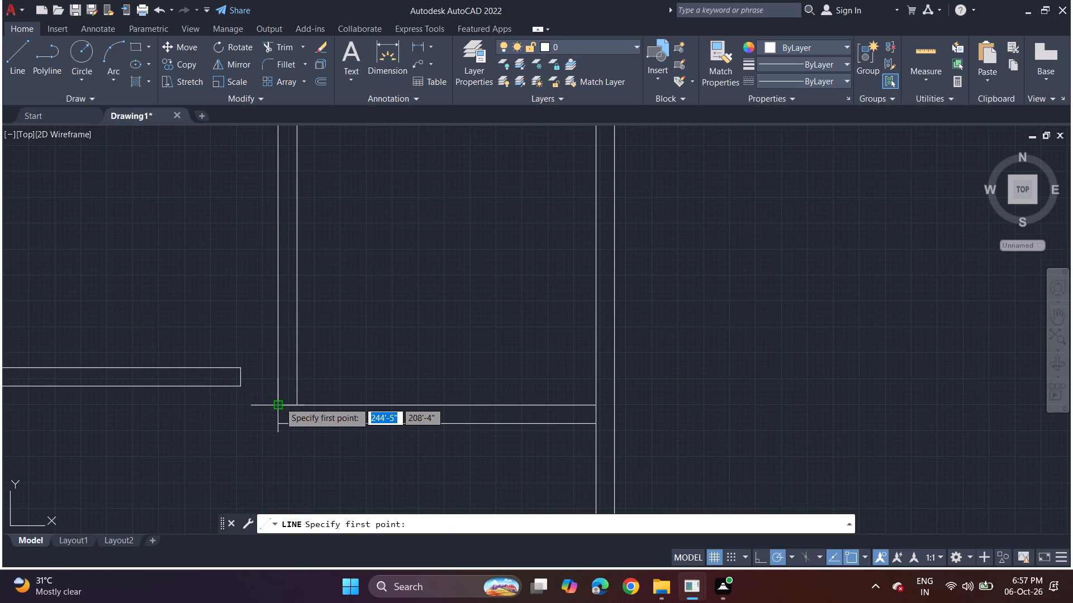
pyautogui.click(279, 402)
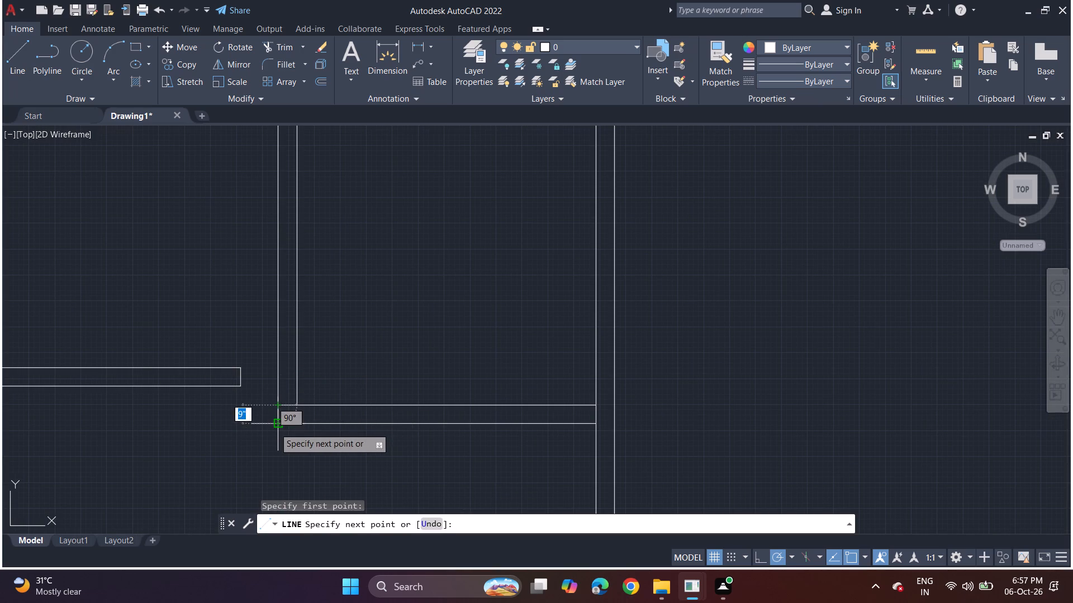
pyautogui.click(274, 428)
pyautogui.press('space')
# Draw a small room's inner outline below the bottom wall: 5' down the right outer wall, 7' left, and back up to the wall.
pyautogui.scroll(-2, 320, 396)
pyautogui.moveTo(320, 387); pyautogui.dragTo(273, 254, button='middle')
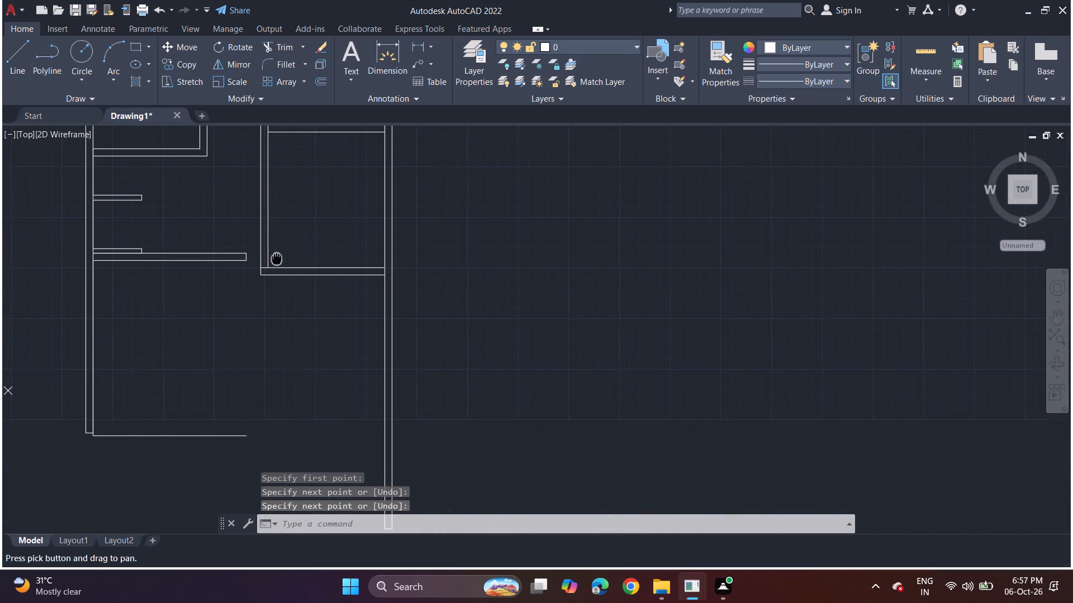
pyautogui.moveTo(273, 254); pyautogui.dragTo(277, 257, button='middle')
pyautogui.click(17, 57)
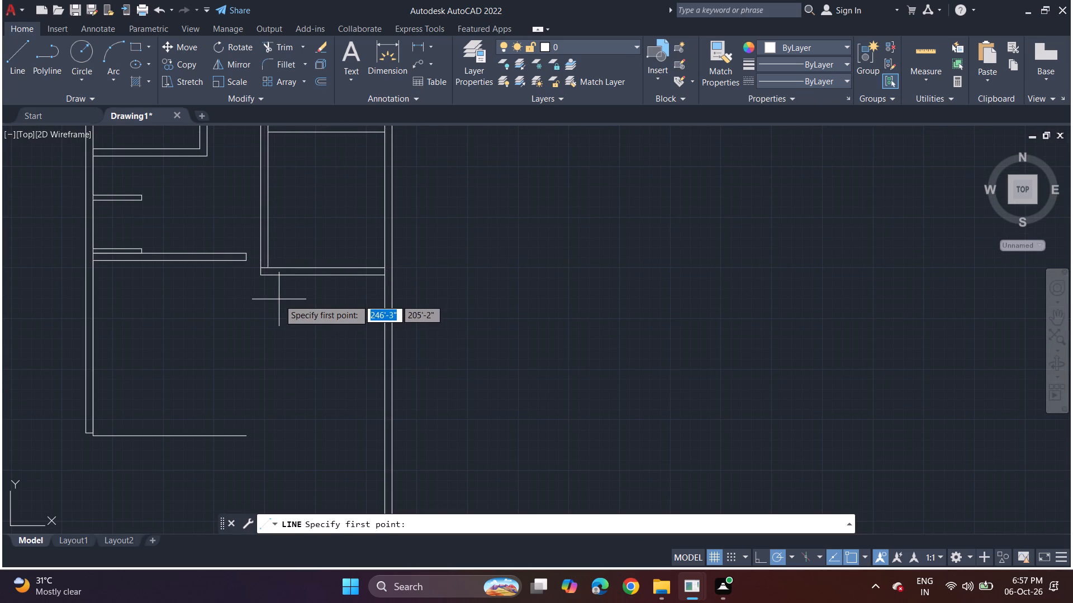
pyautogui.click(385, 277)
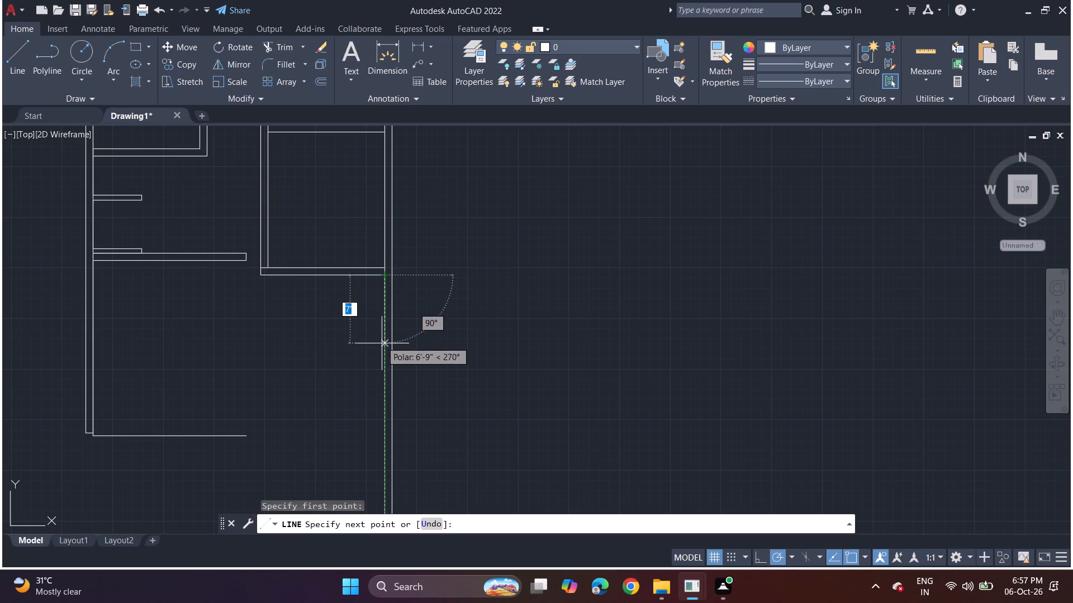
pyautogui.write("5'")
pyautogui.press('Return')
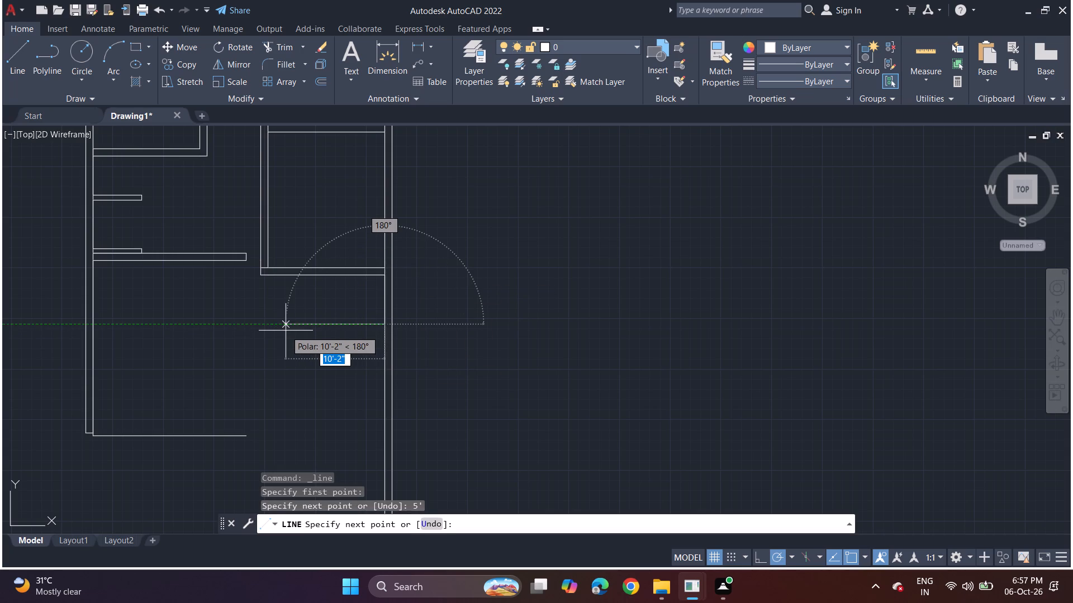
pyautogui.press('7')
pyautogui.press("'")
pyautogui.press('Return')
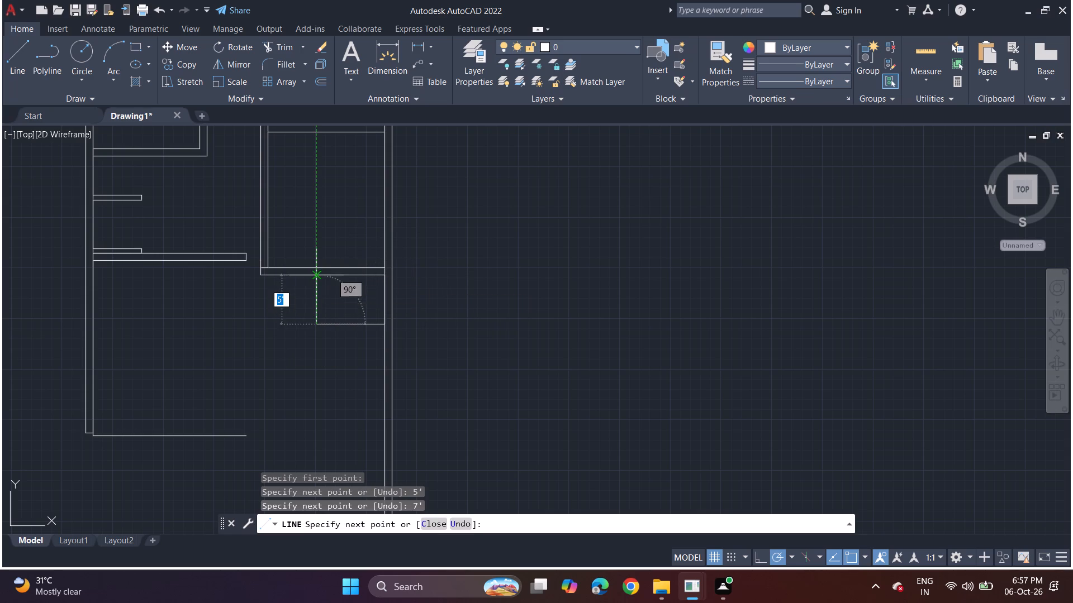
pyautogui.scroll(1, 300, 276)
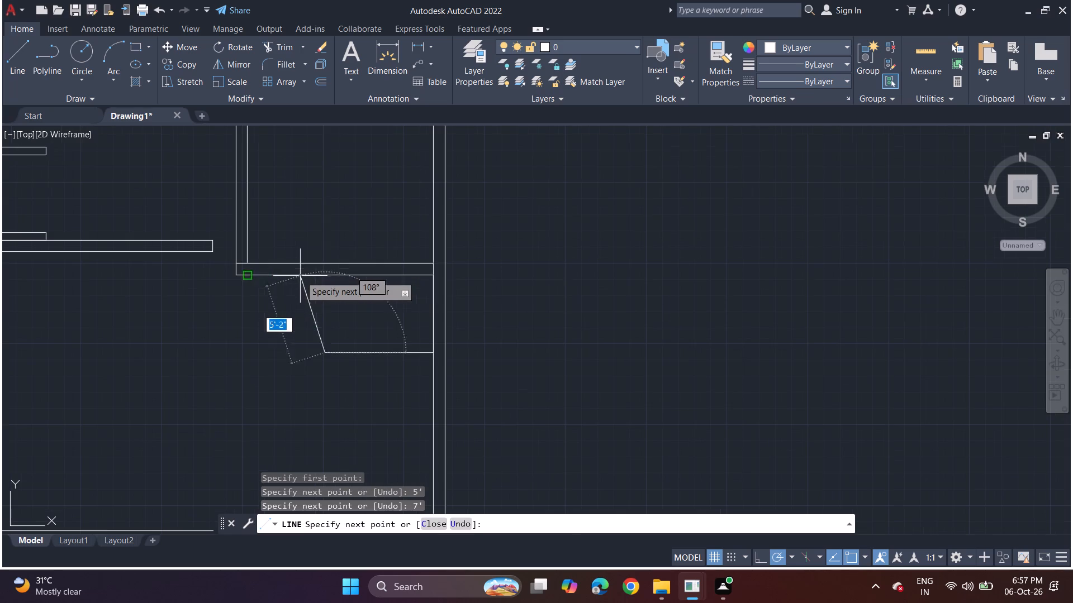
pyautogui.click(327, 272)
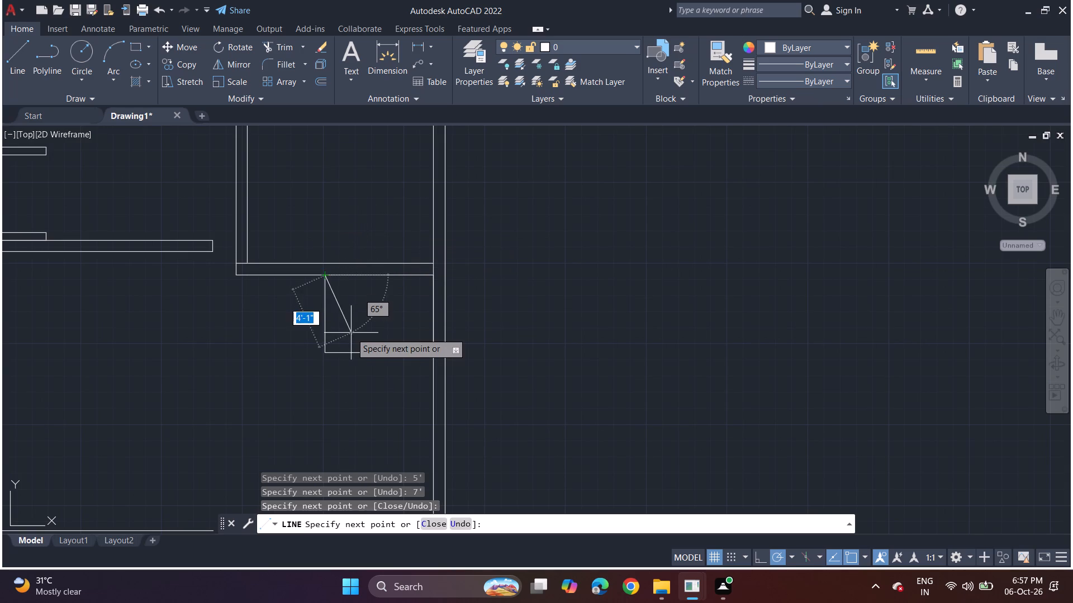
pyautogui.press('space')
# Draw the outer face of the small room's lower wall 6" below its inner line and close its left end.
pyautogui.click(11, 65)
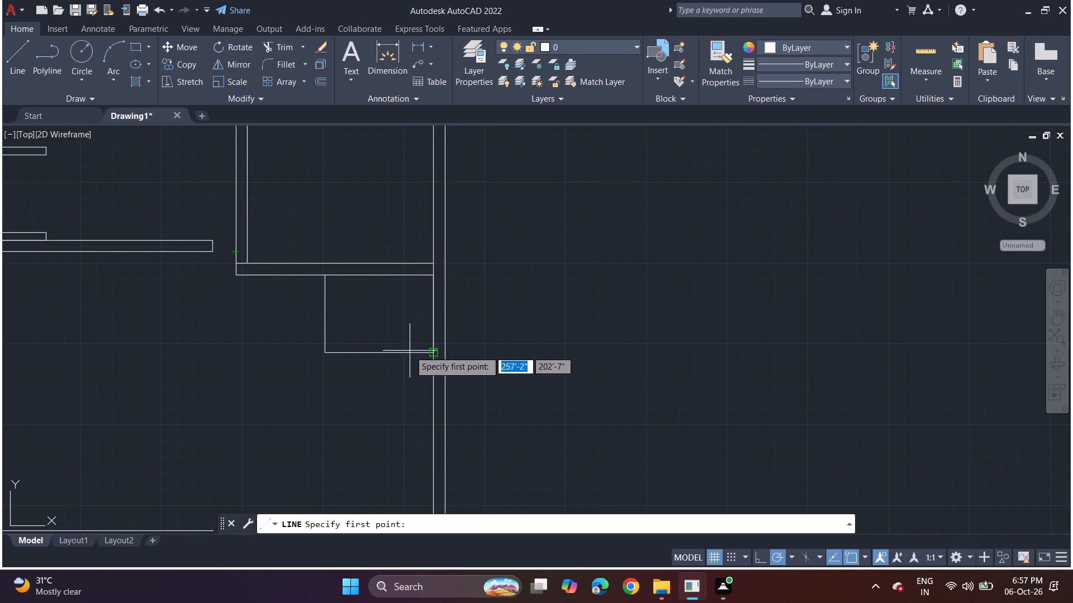
pyautogui.click(433, 352)
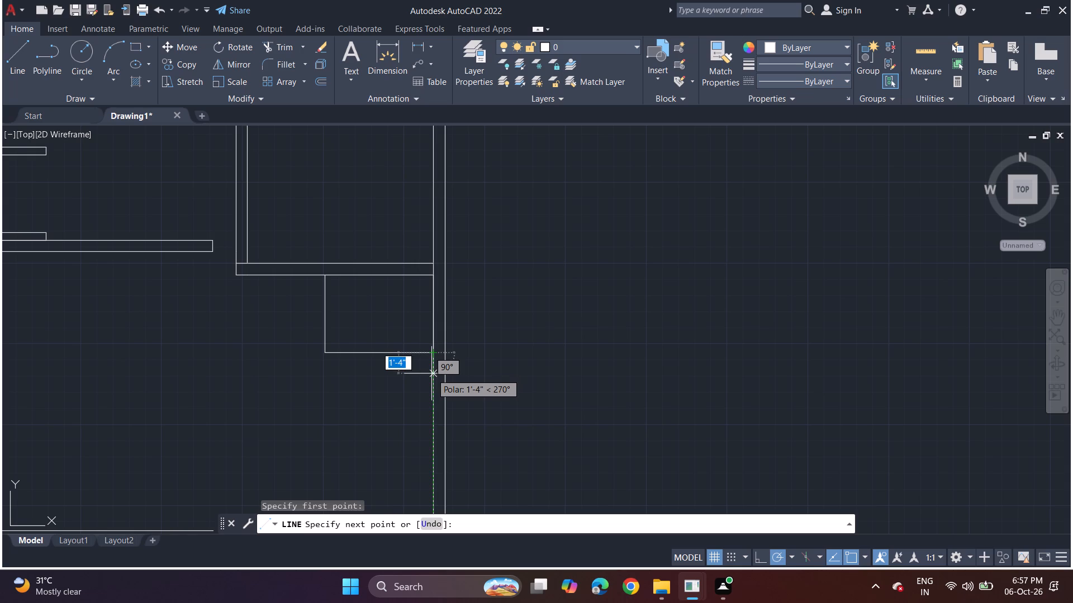
pyautogui.press('6')
pyautogui.press('Return')
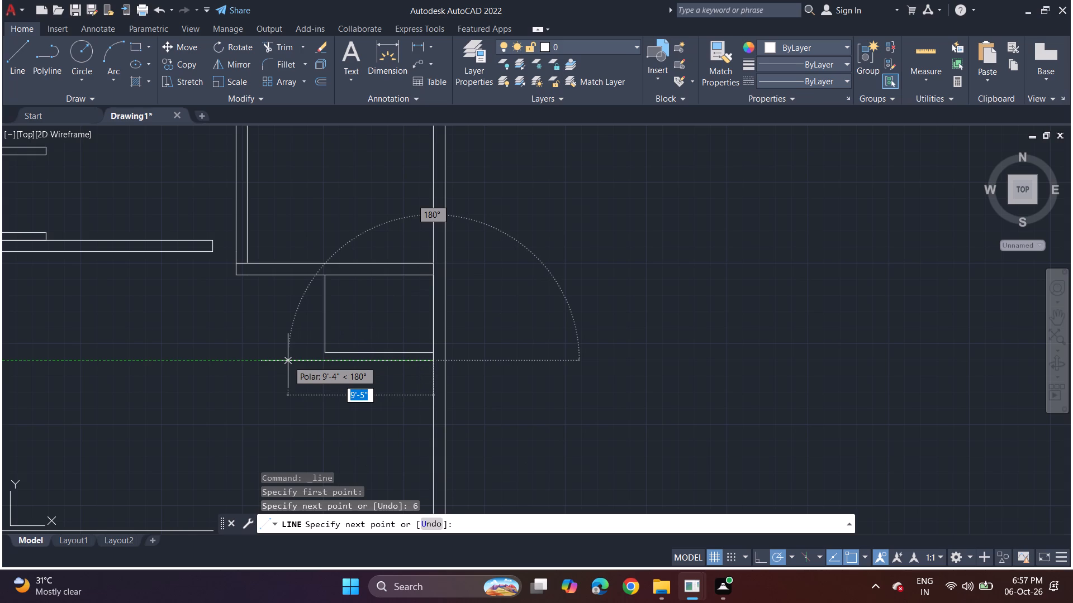
pyautogui.click(320, 358)
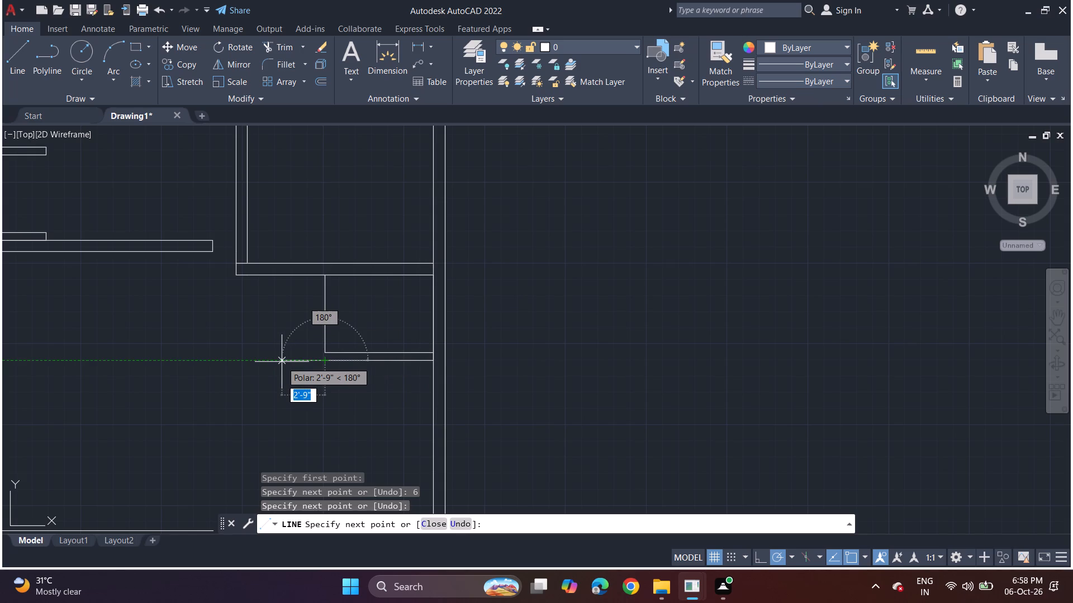
pyautogui.click(325, 355)
pyautogui.press('space')
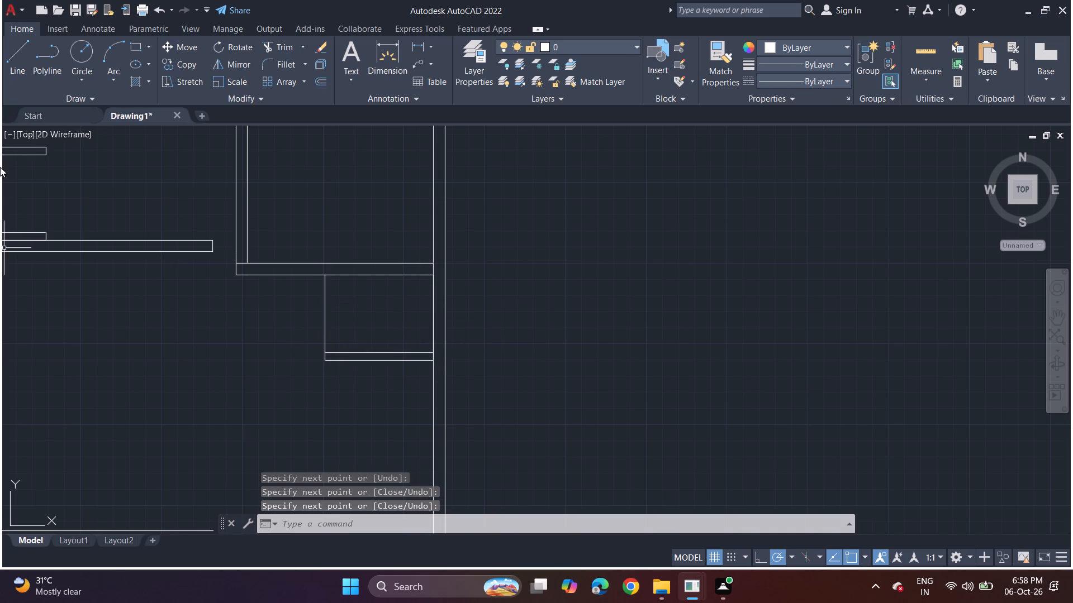
# Draw the outer face of the small room's left wall 6" outside the inner line, joining it to the lower wall's outer corner.
pyautogui.click(22, 64)
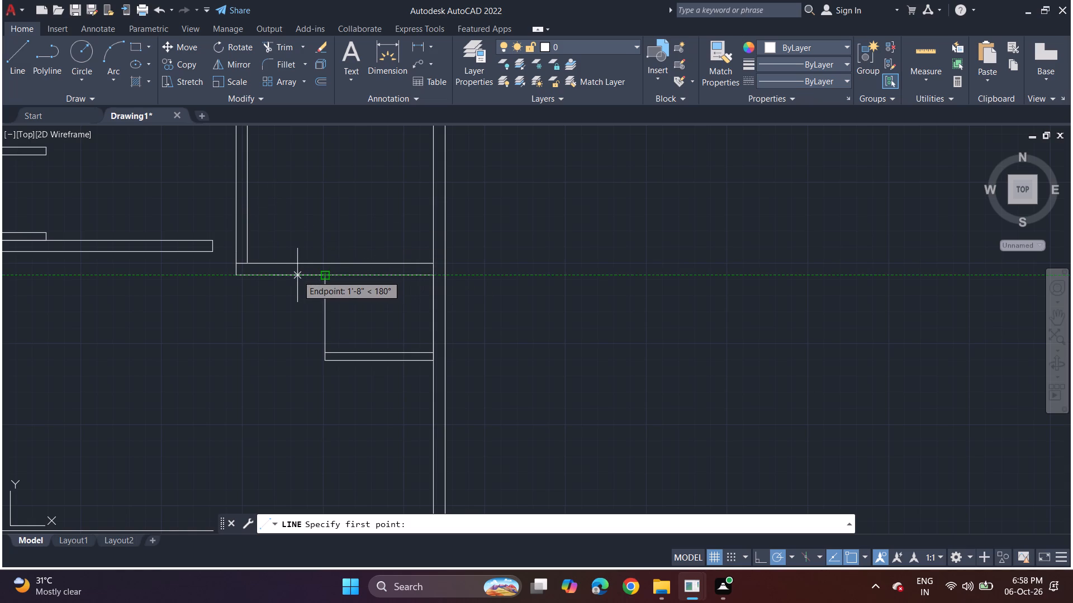
pyautogui.press('6')
pyautogui.press('Return')
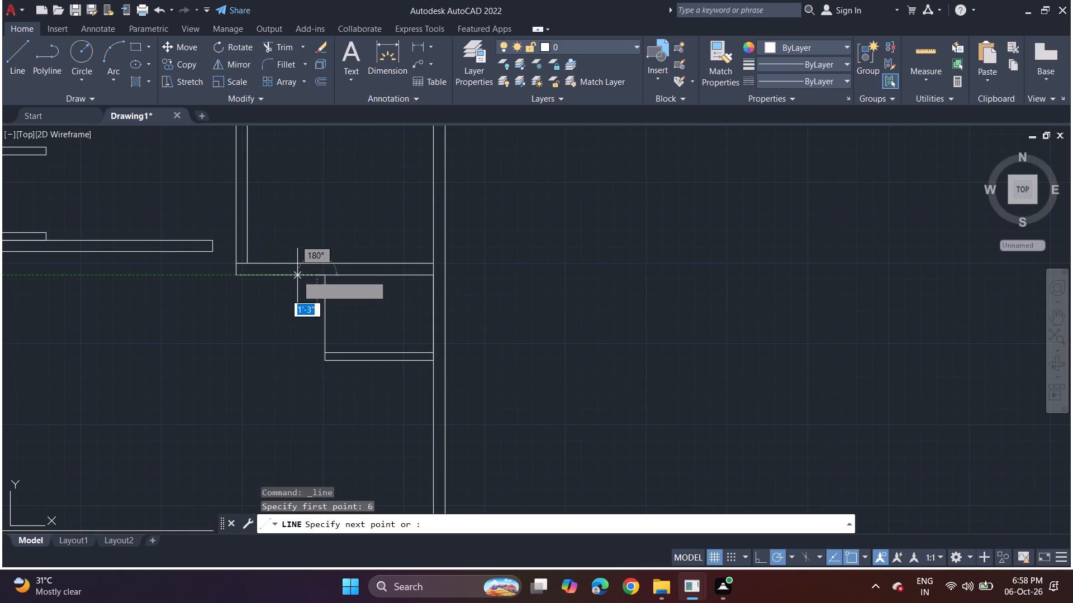
pyautogui.click(314, 366)
pyautogui.click(322, 361)
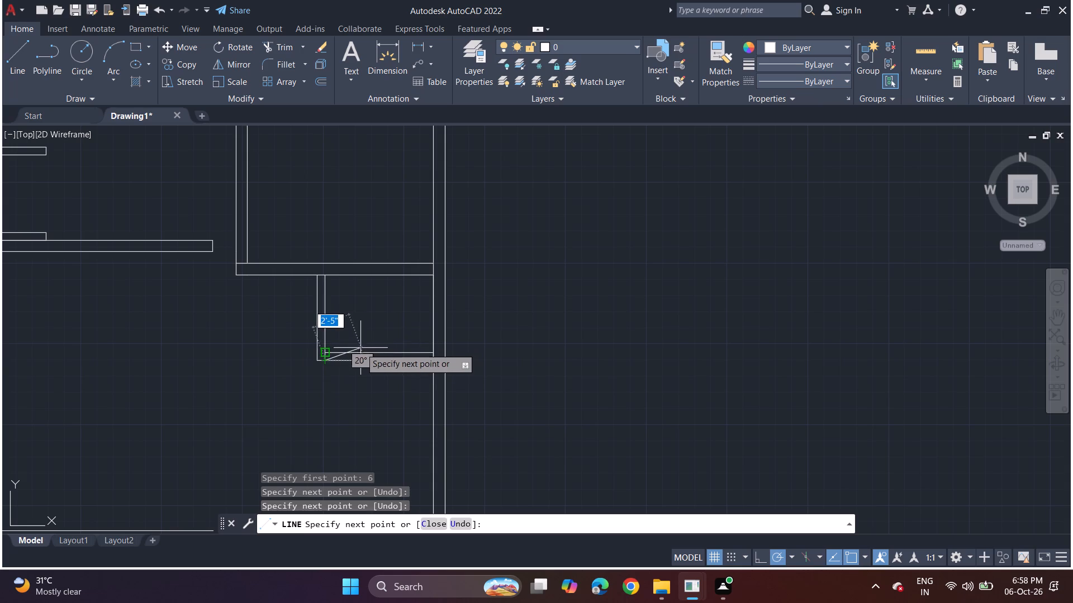
# Draw the next room's inner outline below the small room: 12' left from the outer wall, 10'3" down, and back to the outer wall.
pyautogui.press('space')
pyautogui.click(15, 60)
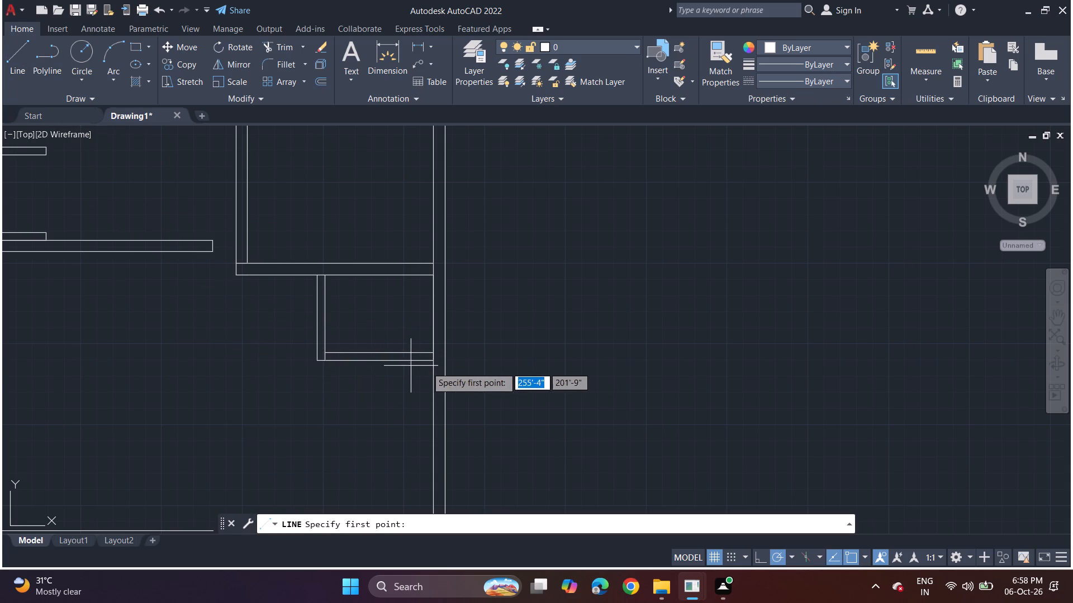
pyautogui.click(432, 360)
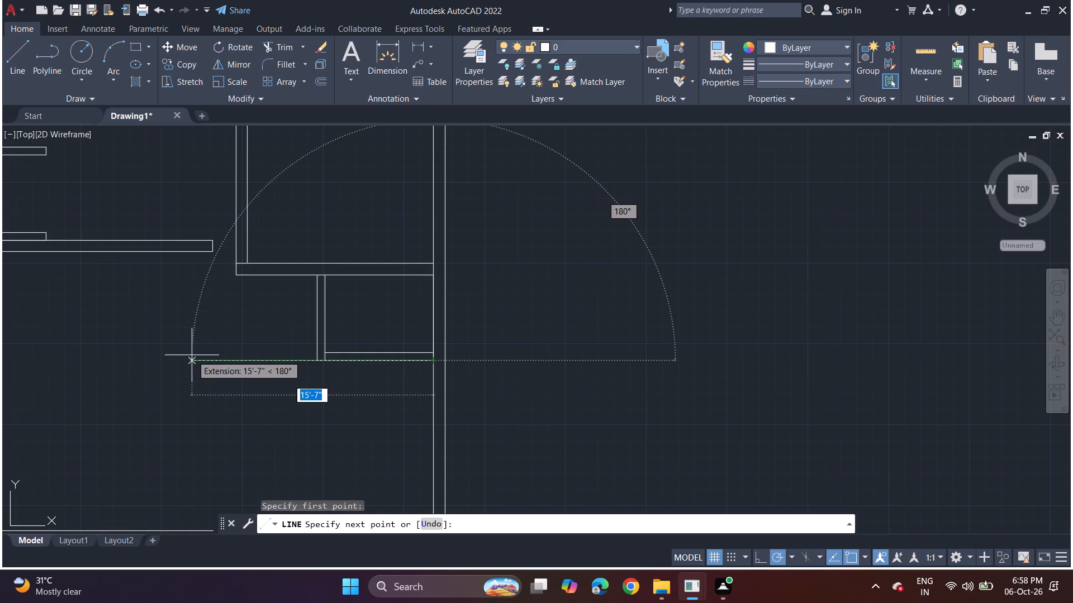
pyautogui.write("12'")
pyautogui.press('Return')
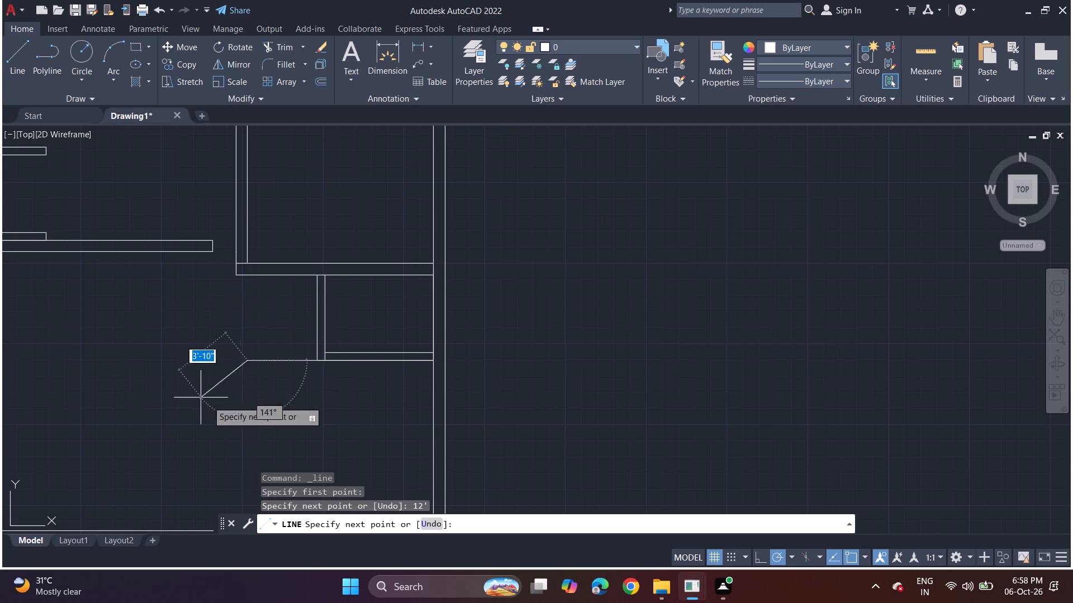
pyautogui.moveTo(242, 415); pyautogui.dragTo(244, 367, button='middle')
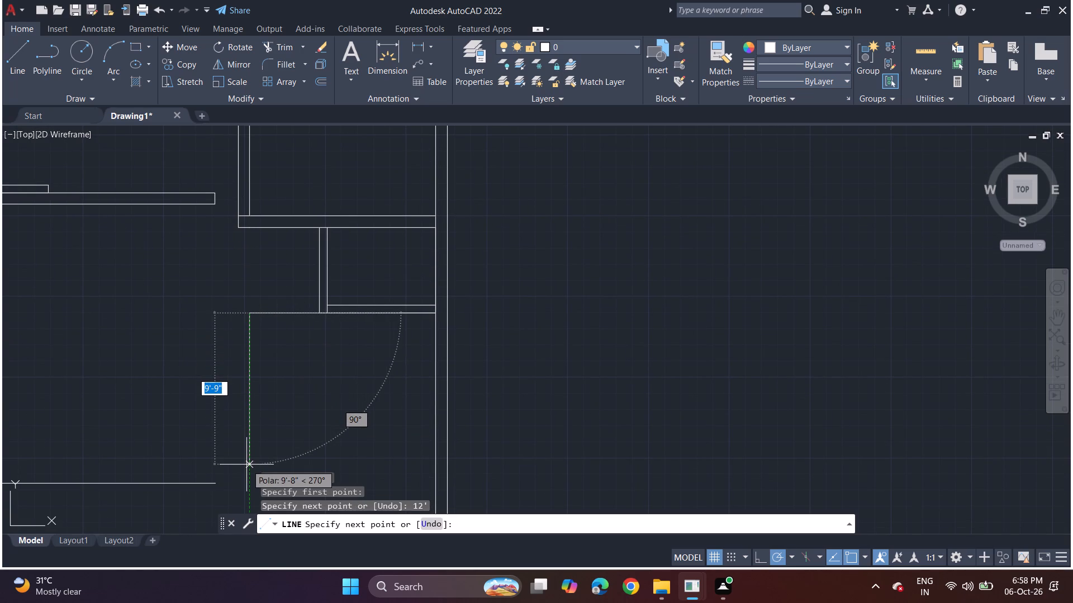
pyautogui.write('10')
pyautogui.write('\'3"')
pyautogui.press('Return')
pyautogui.moveTo(334, 452); pyautogui.dragTo(331, 437, button='middle')
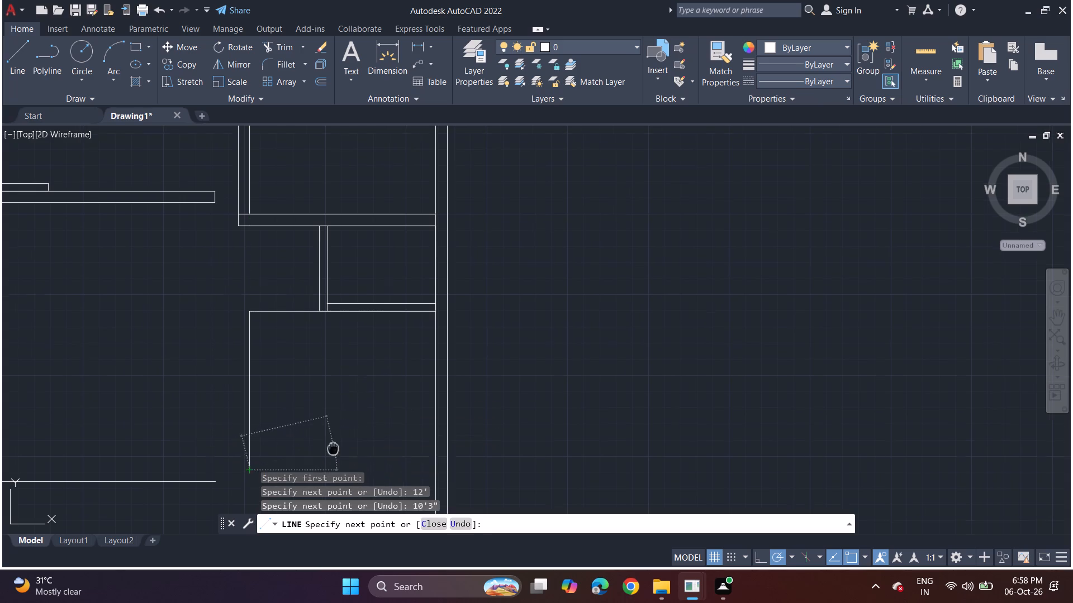
pyautogui.moveTo(331, 437); pyautogui.dragTo(331, 334, button='middle')
pyautogui.click(433, 359)
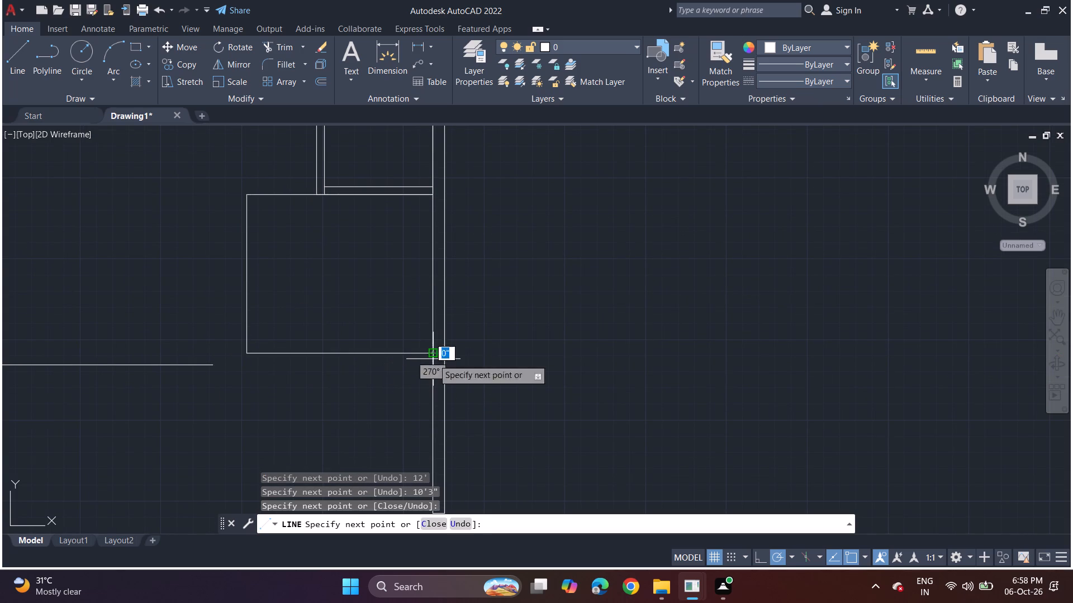
pyautogui.press('space')
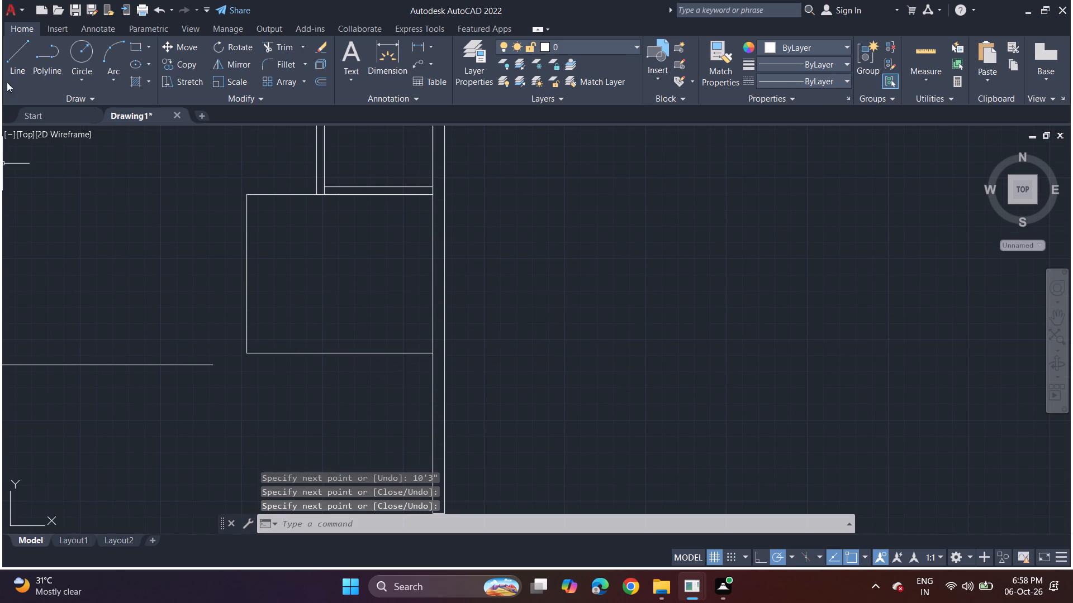
# Draw the outer face of the room's upper wall 9" above its inner line, from the small room's wall to 9" past the left inner line.
pyautogui.click(14, 67)
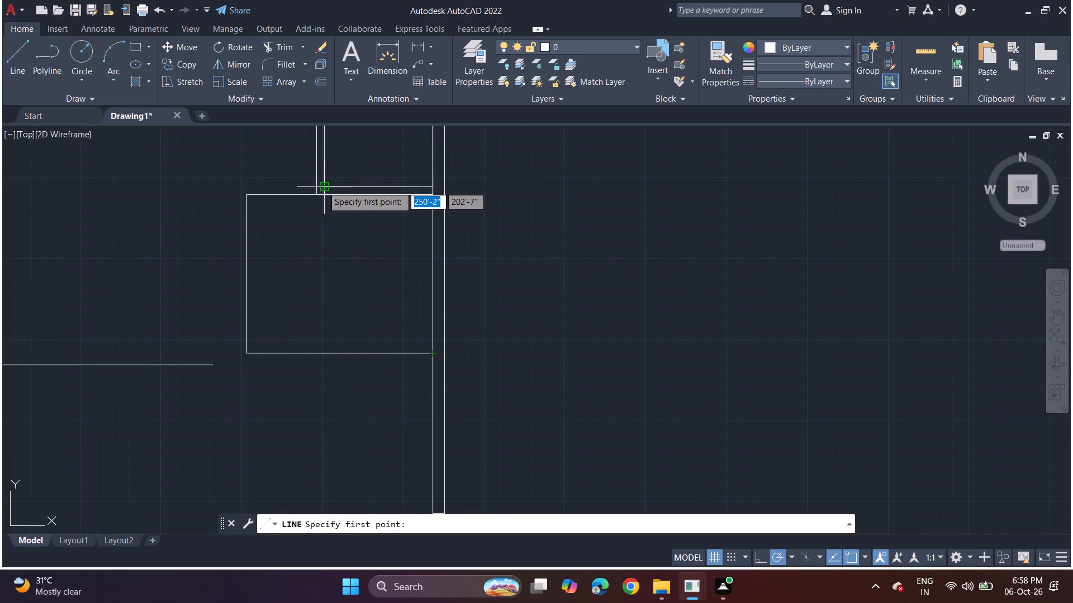
pyautogui.moveTo(319, 197); pyautogui.dragTo(330, 252, button='middle')
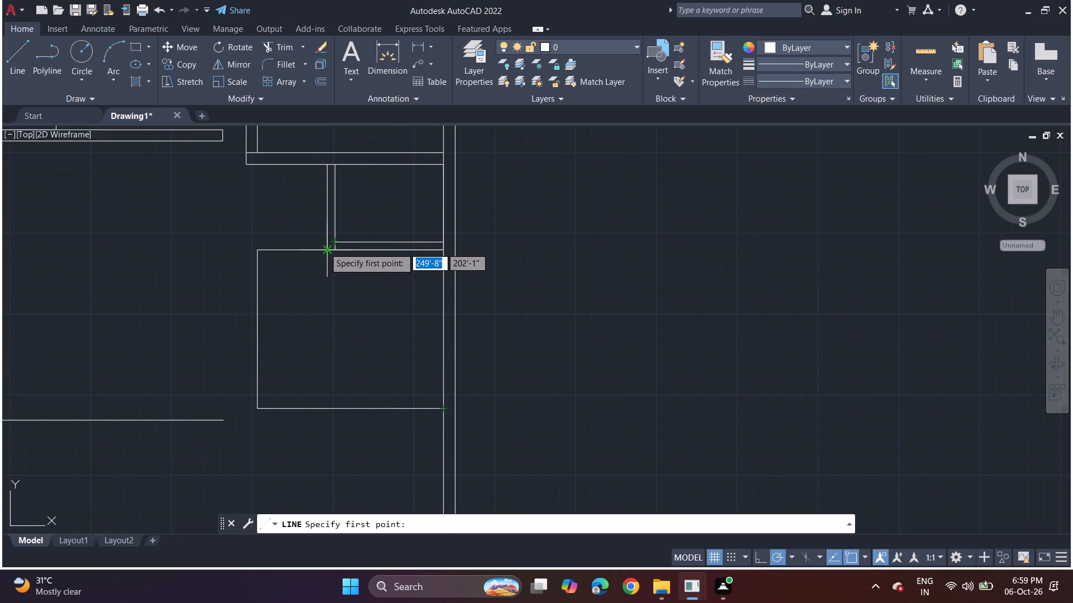
pyautogui.doubleClick(324, 247)
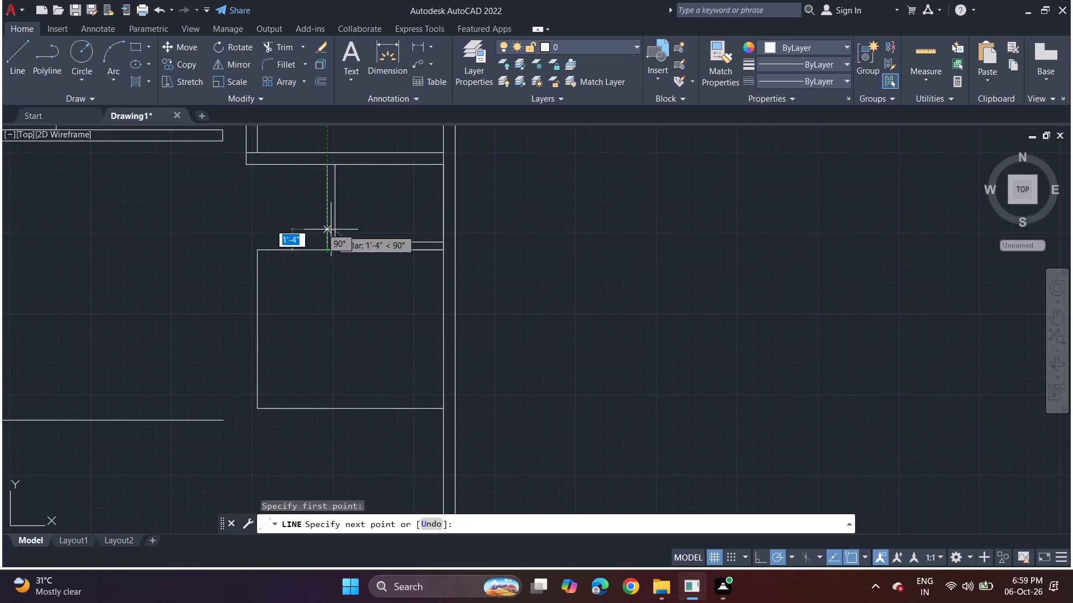
pyautogui.press('9')
pyautogui.press('Return')
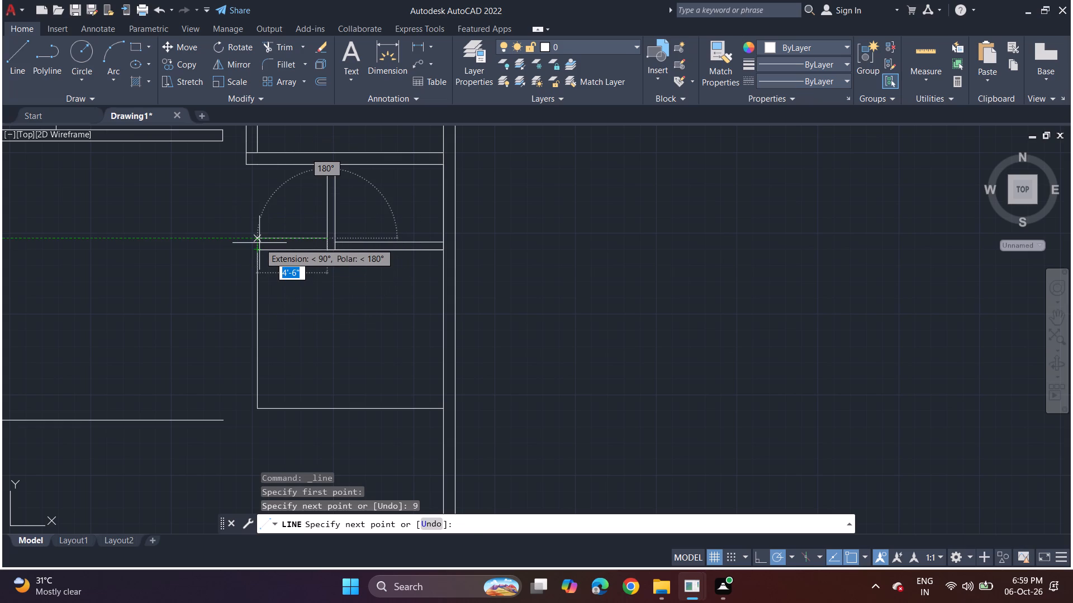
pyautogui.click(259, 243)
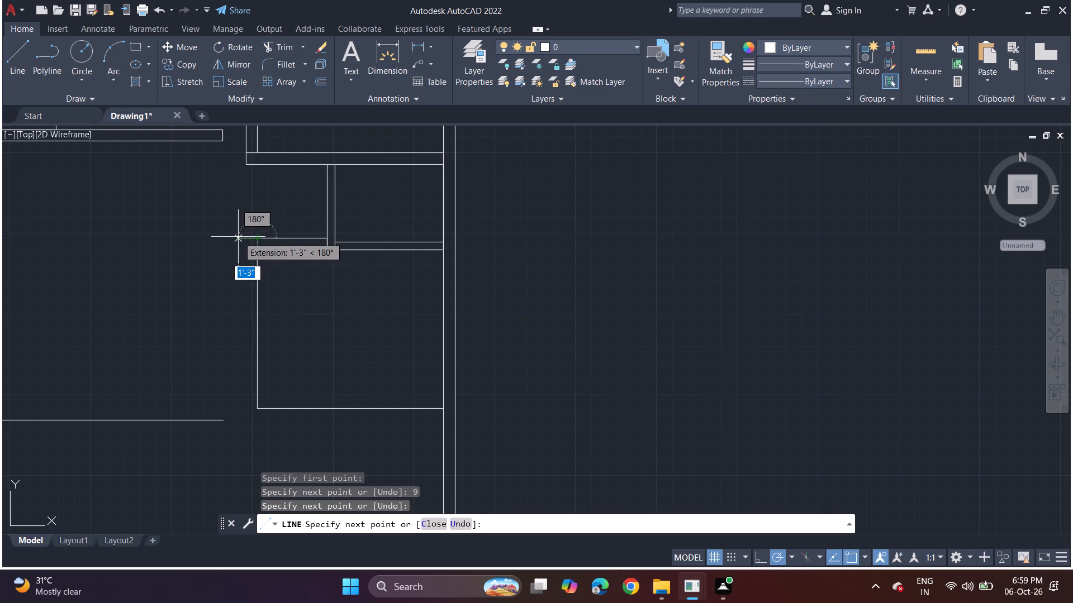
pyautogui.press('9')
pyautogui.press('Return')
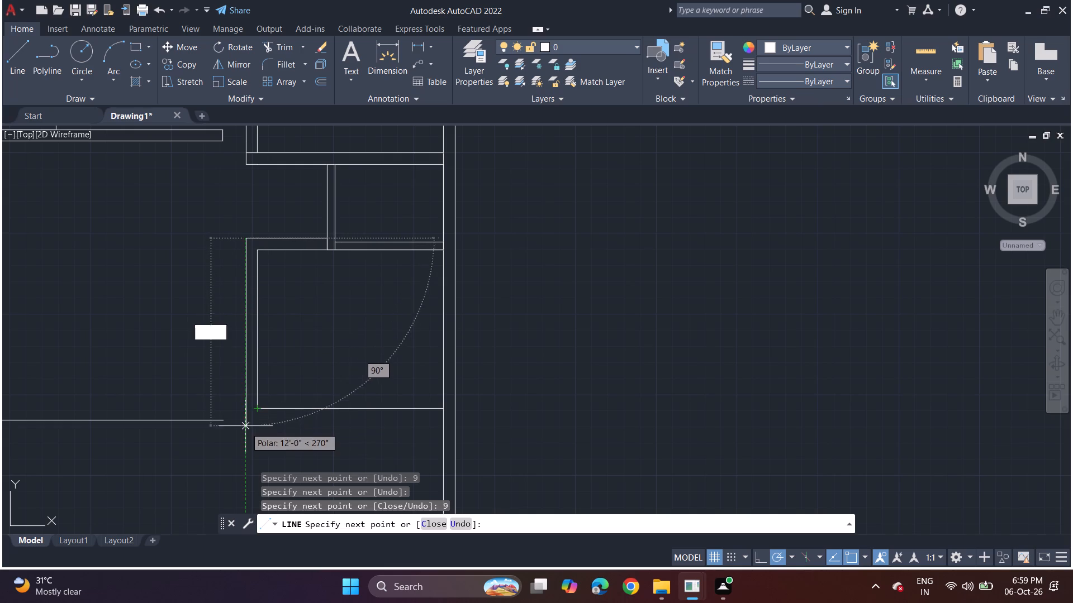
# Continue the outer face down the room's left side and 9" below its lower inner line, ending at the right outer wall.
pyautogui.press('9')
pyautogui.press('Return')
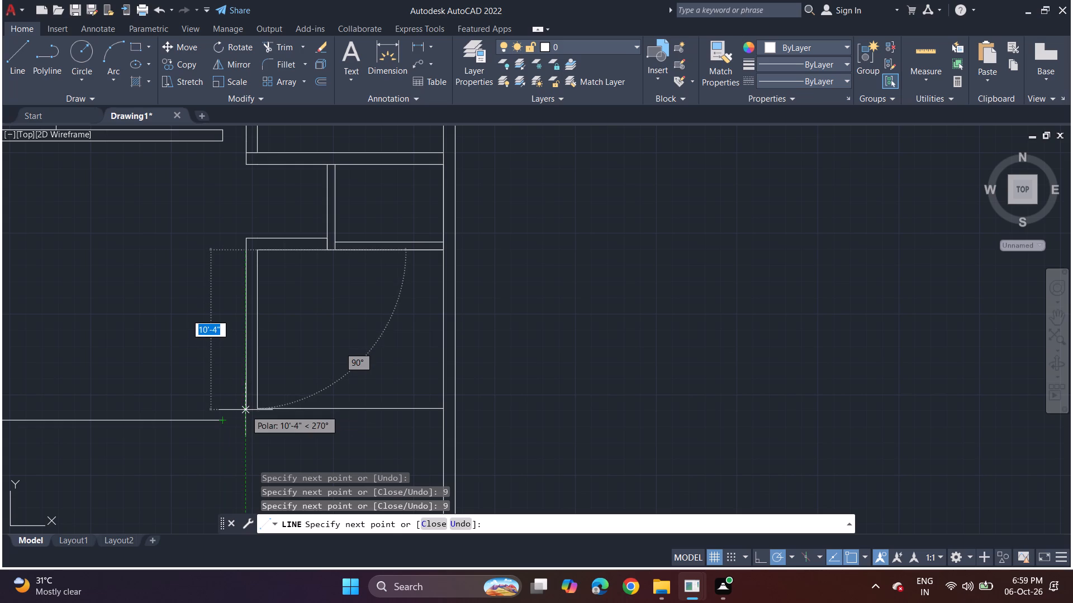
pyautogui.doubleClick(245, 410)
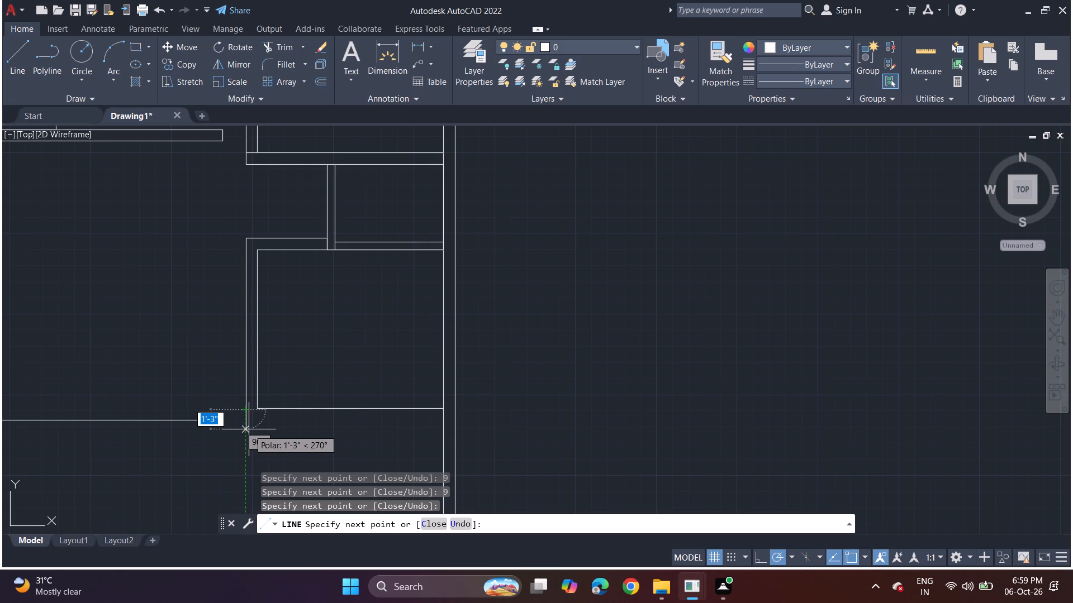
pyautogui.press('9')
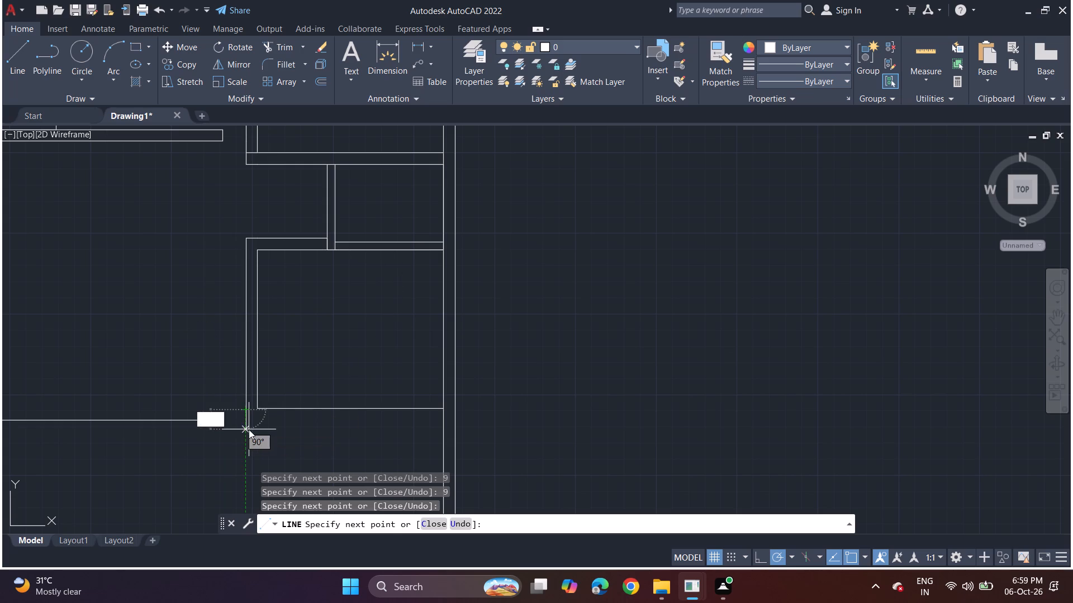
pyautogui.press('Return')
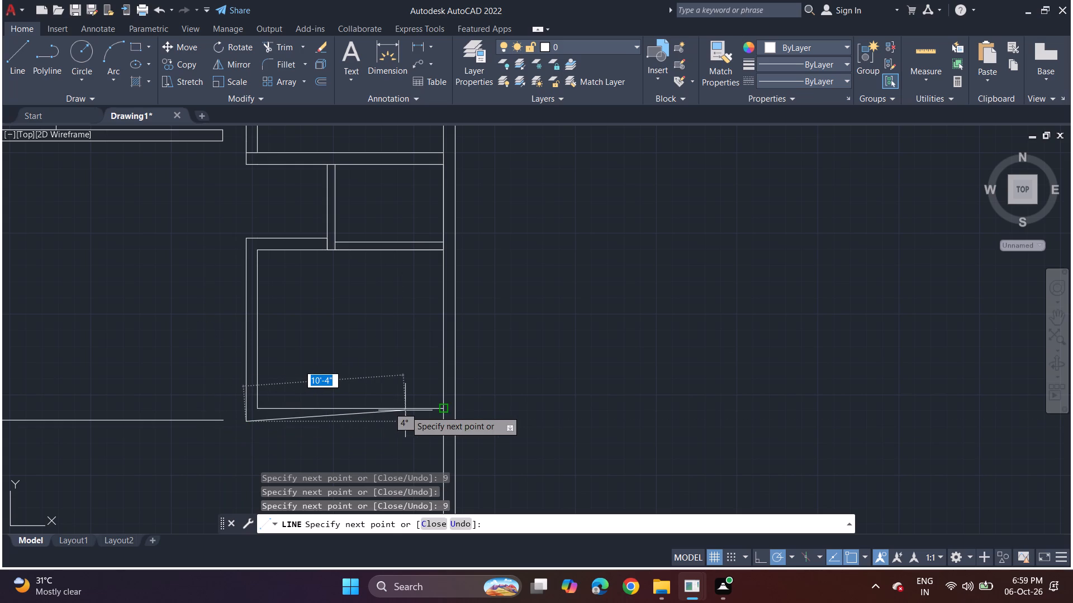
pyautogui.click(449, 421)
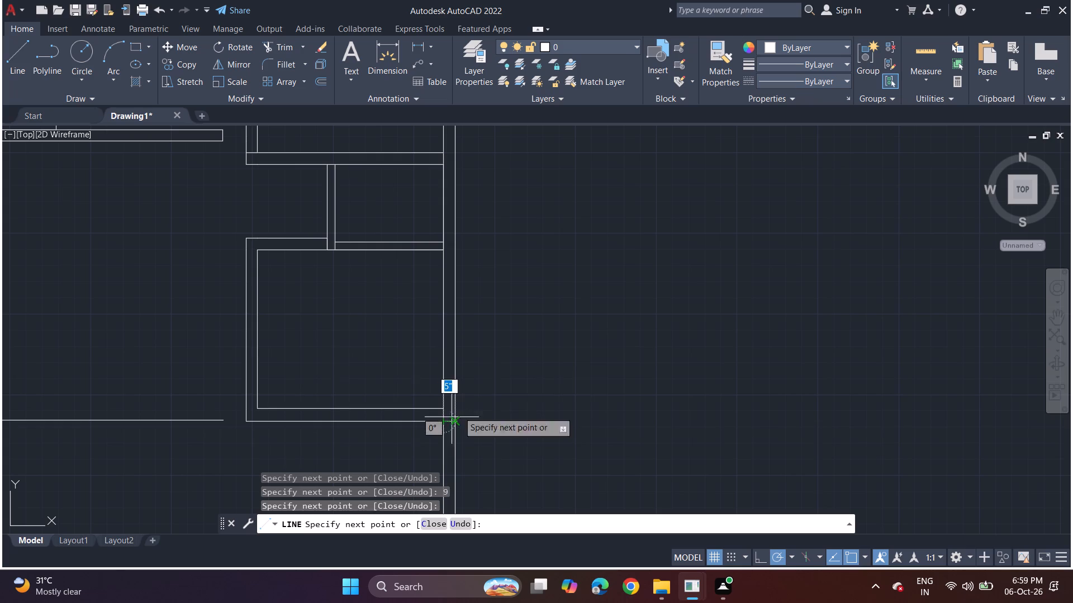
pyautogui.press('space')
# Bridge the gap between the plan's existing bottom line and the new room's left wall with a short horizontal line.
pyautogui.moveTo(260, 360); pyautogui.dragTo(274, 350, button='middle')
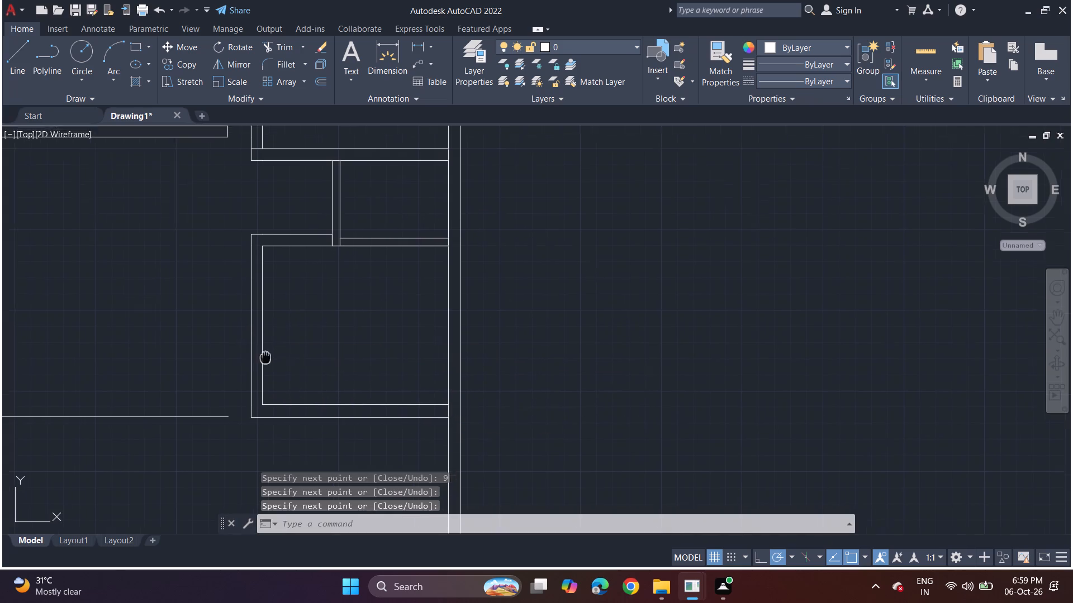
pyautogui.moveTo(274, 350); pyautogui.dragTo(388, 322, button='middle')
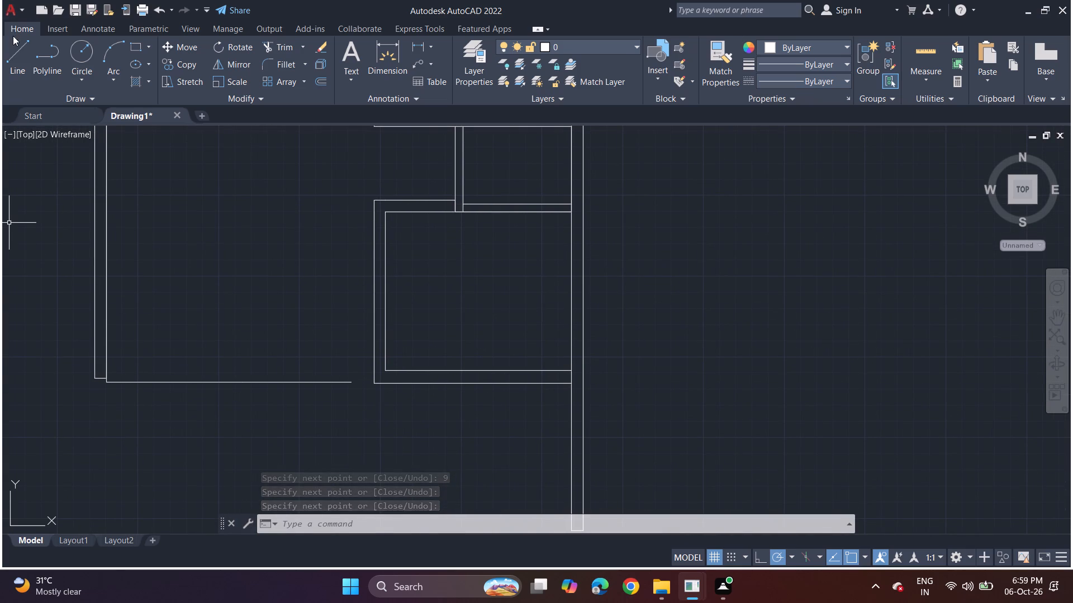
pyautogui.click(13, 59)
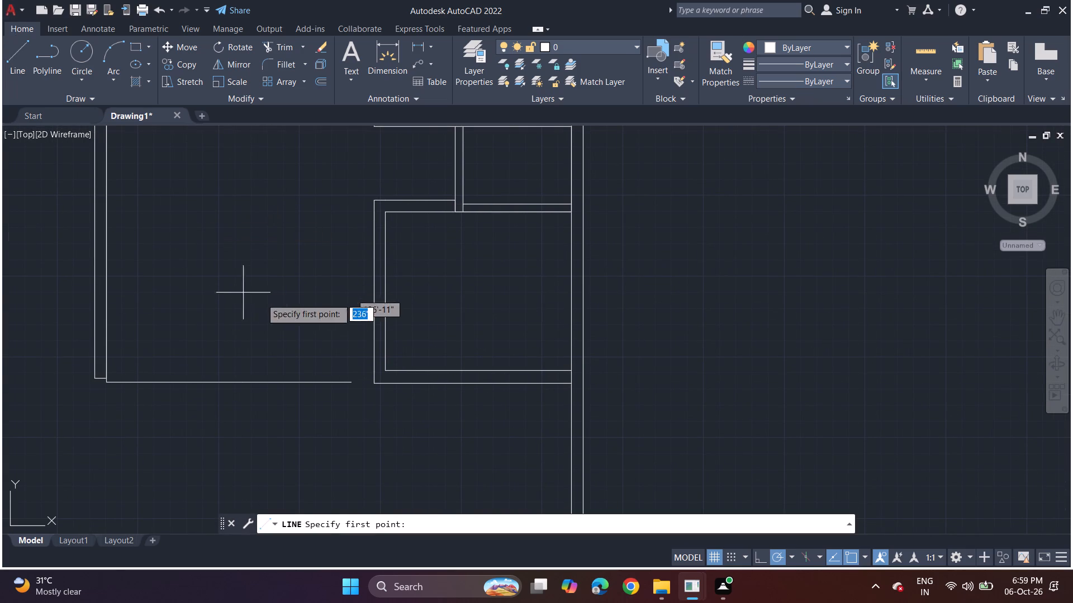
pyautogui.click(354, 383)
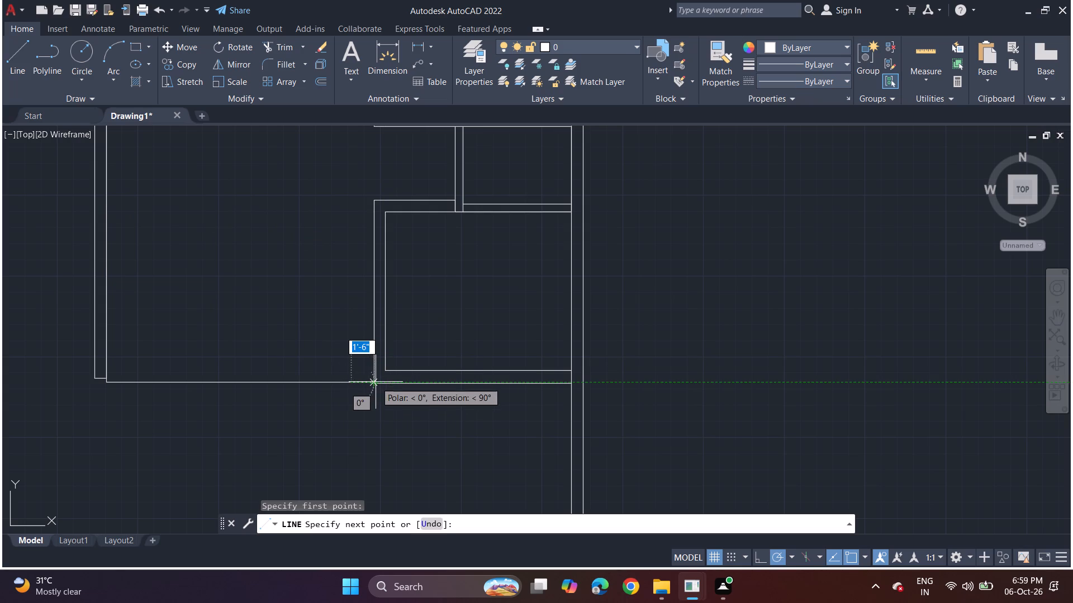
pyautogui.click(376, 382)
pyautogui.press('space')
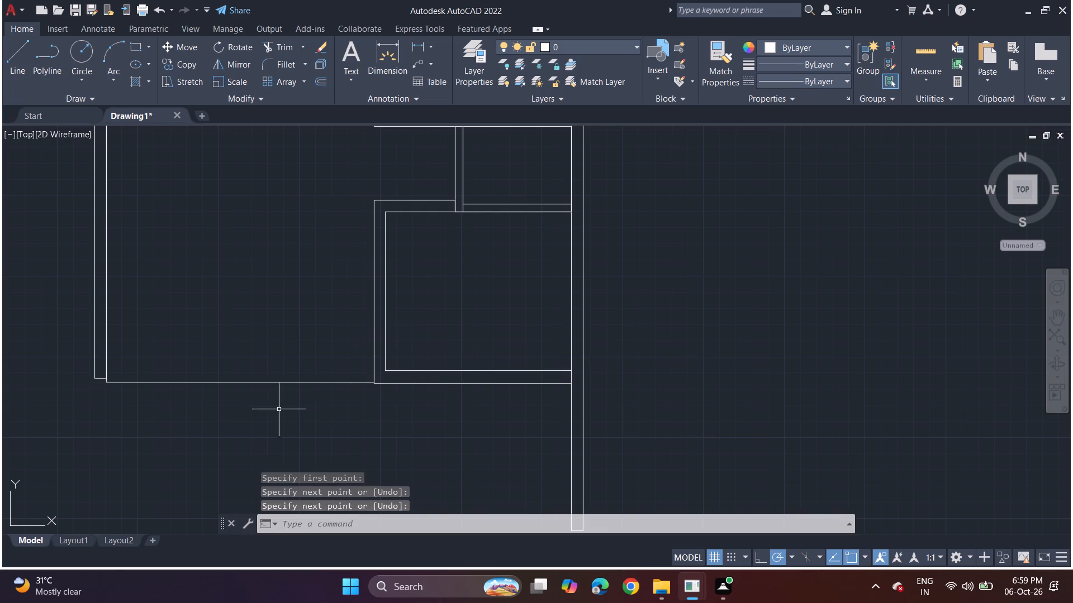
# Delete the existing bottom horizontal line and the short bridging line beside the new room's lower-left corner.
pyautogui.scroll(1, 255, 393)
pyautogui.click(264, 377)
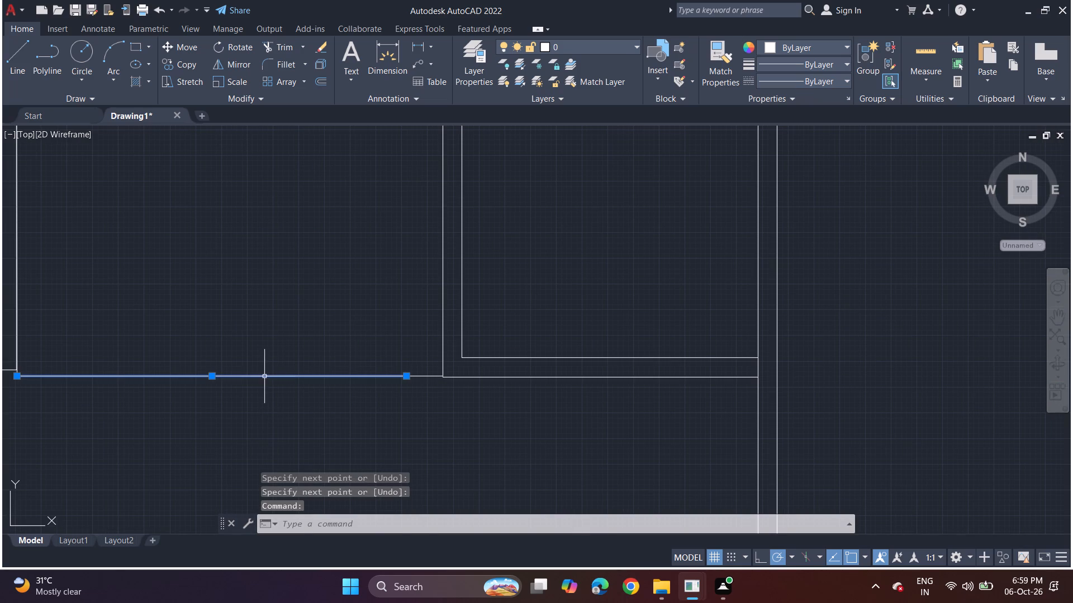
pyautogui.press('Delete')
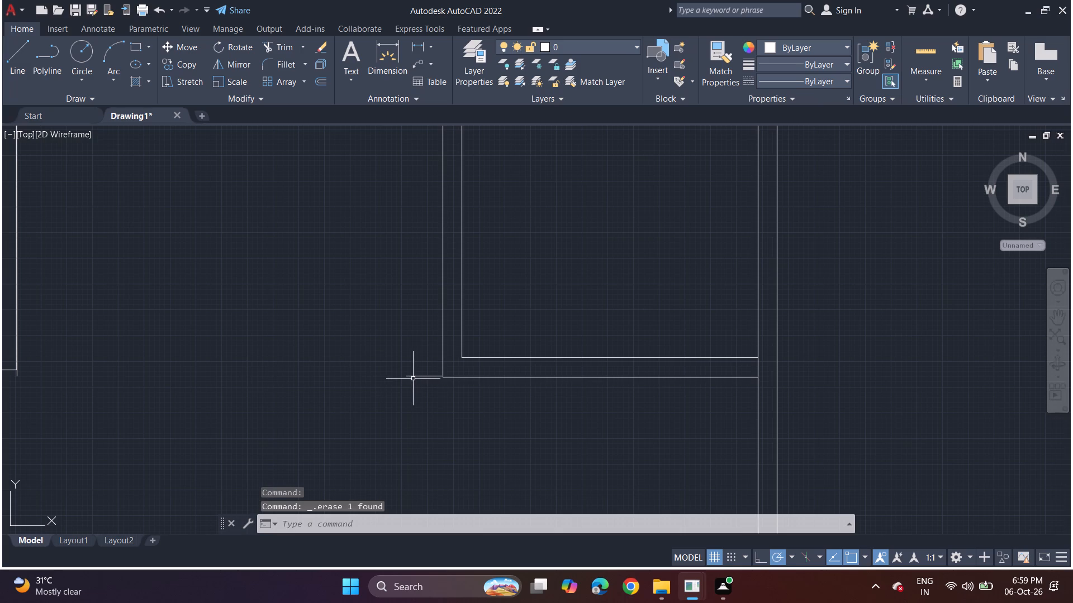
pyautogui.click(412, 377)
pyautogui.press('Delete')
# Draw the bottom wall's outer face from the new room's lower-left outer corner to the left outer wall, closing up to that wall's end.
pyautogui.moveTo(35, 366); pyautogui.dragTo(178, 338, button='middle')
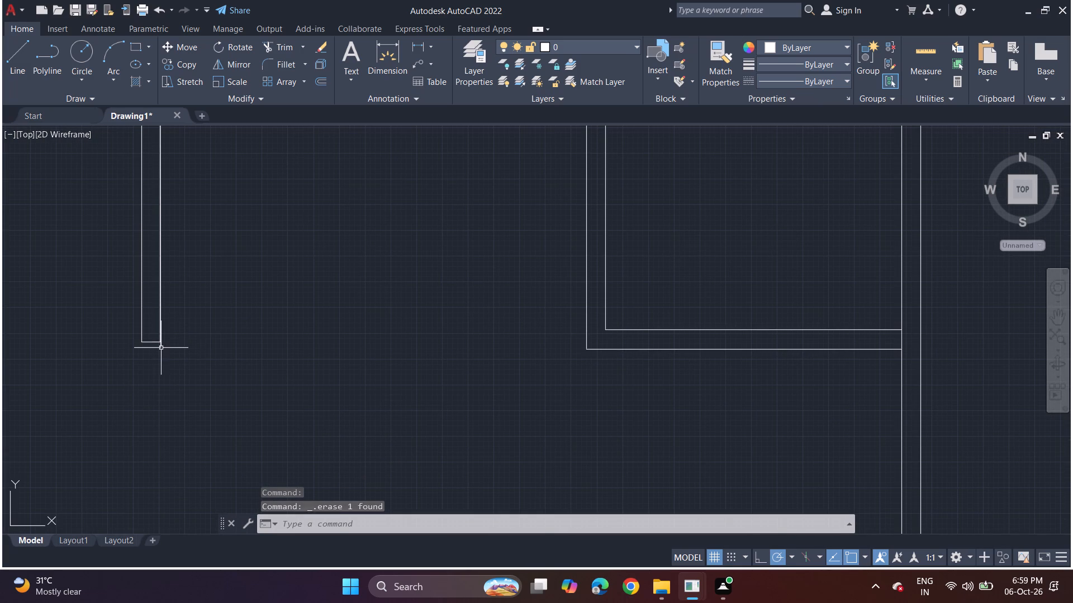
pyautogui.click(161, 348)
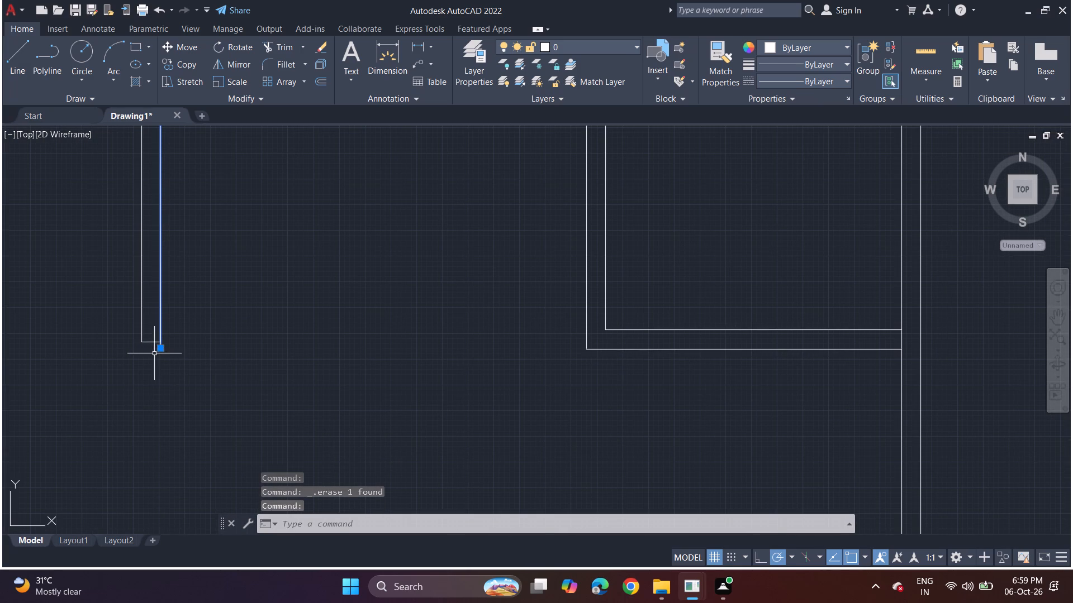
pyautogui.click(15, 53)
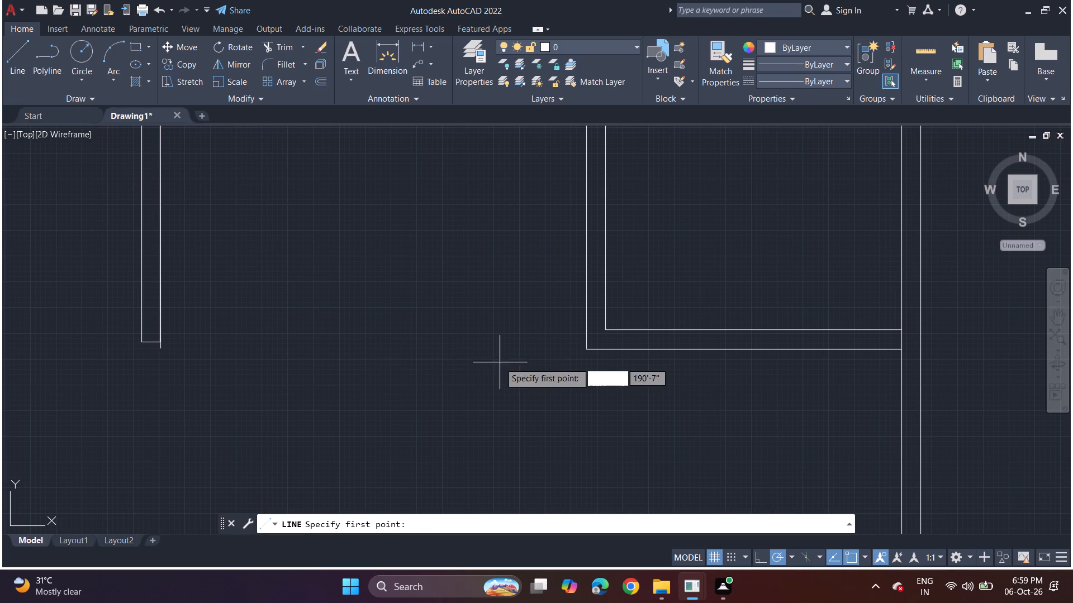
pyautogui.click(588, 352)
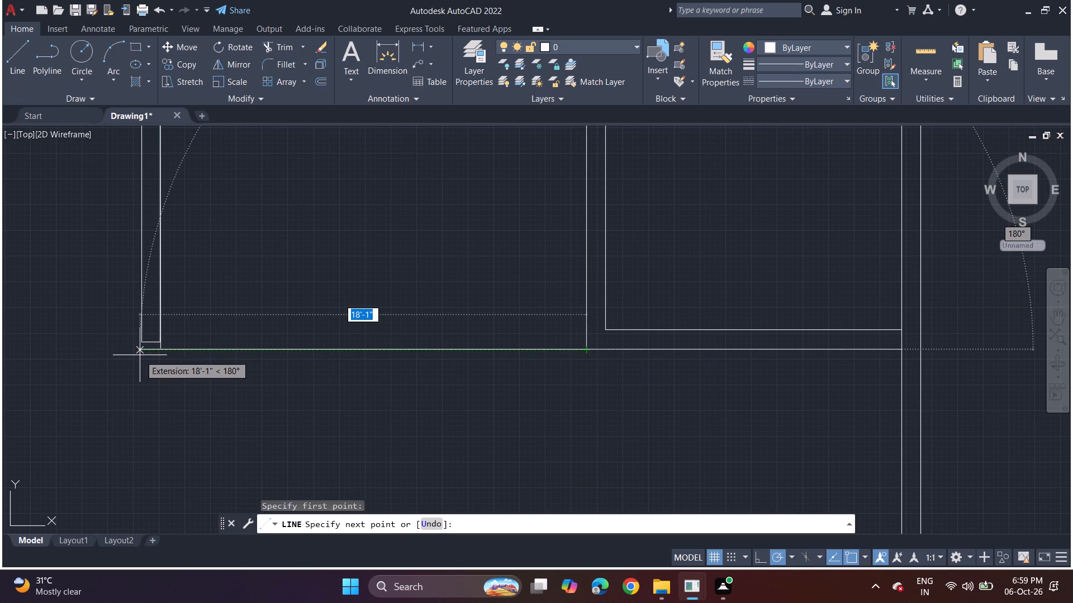
pyautogui.click(139, 353)
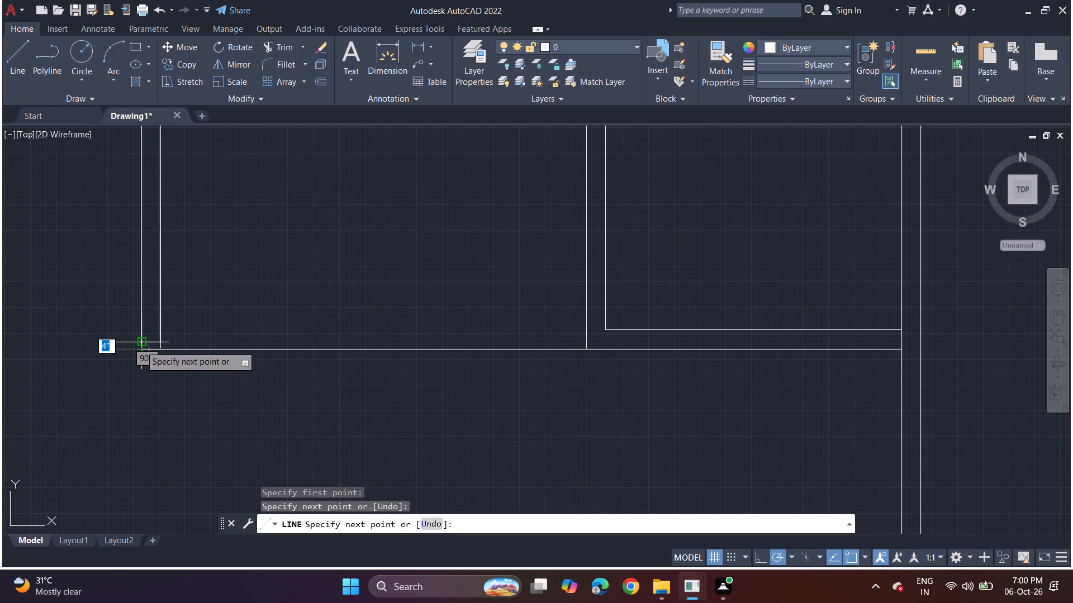
pyautogui.click(140, 345)
pyautogui.press('space')
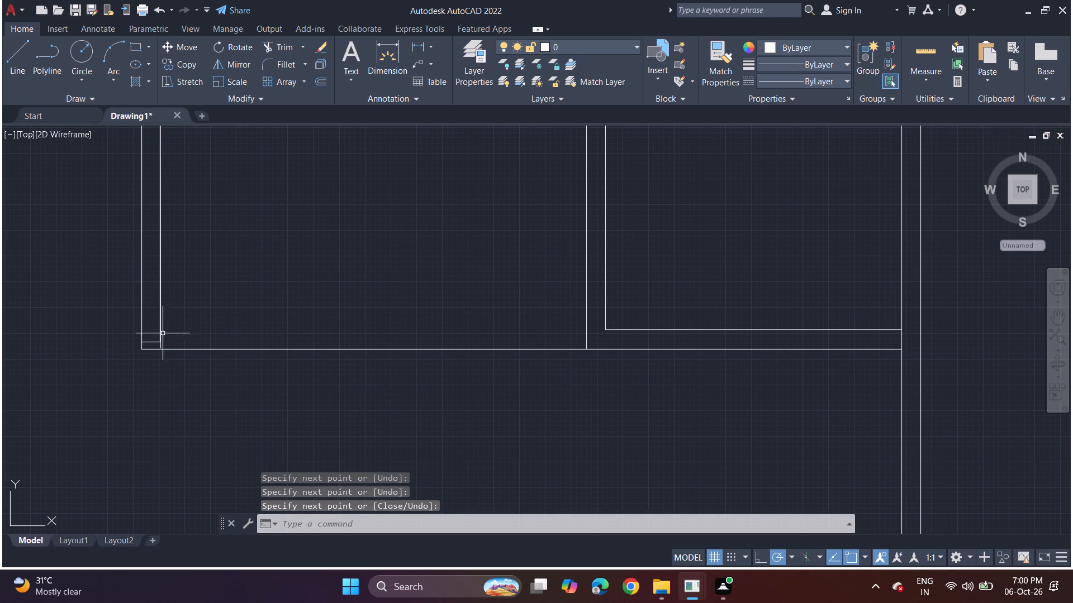
# Draw the bottom wall's inner face from the new room's lower-left inner corner horizontally to the left outer wall's outer line.
pyautogui.click(16, 60)
pyautogui.click(604, 328)
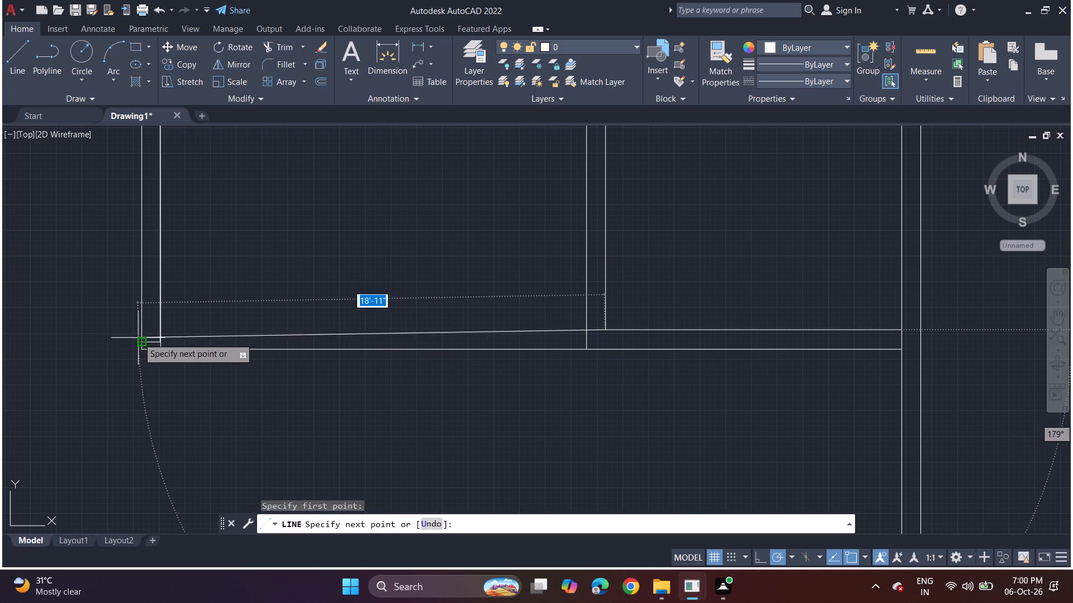
pyautogui.click(139, 331)
pyautogui.press('space')
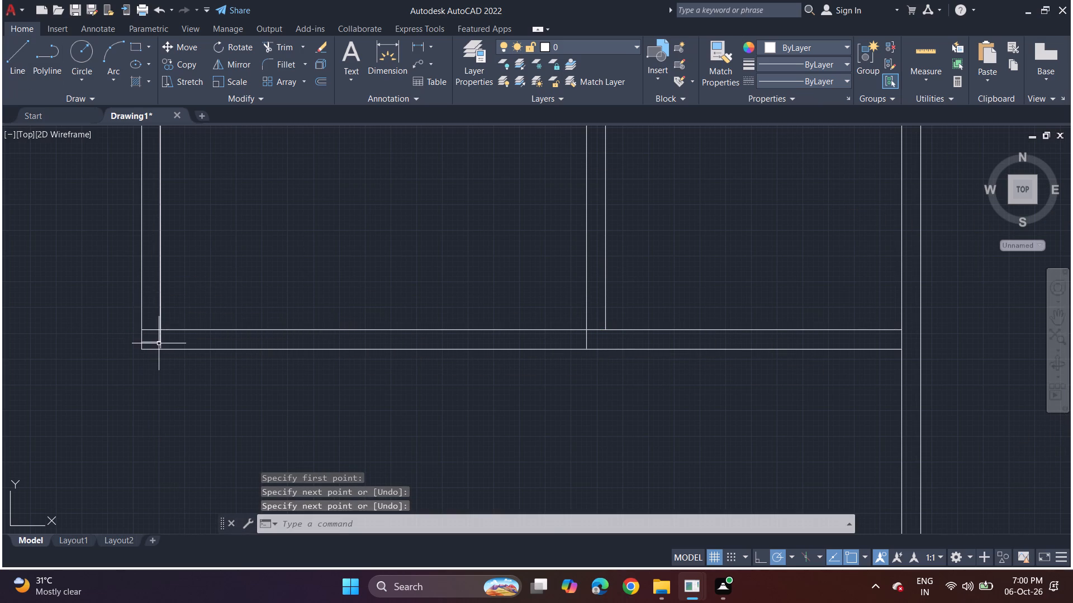
# Delete the short leftover horizontal line between the left outer wall's two faces at the lower-left corner.
pyautogui.scroll(3, 150, 342)
pyautogui.click(152, 348)
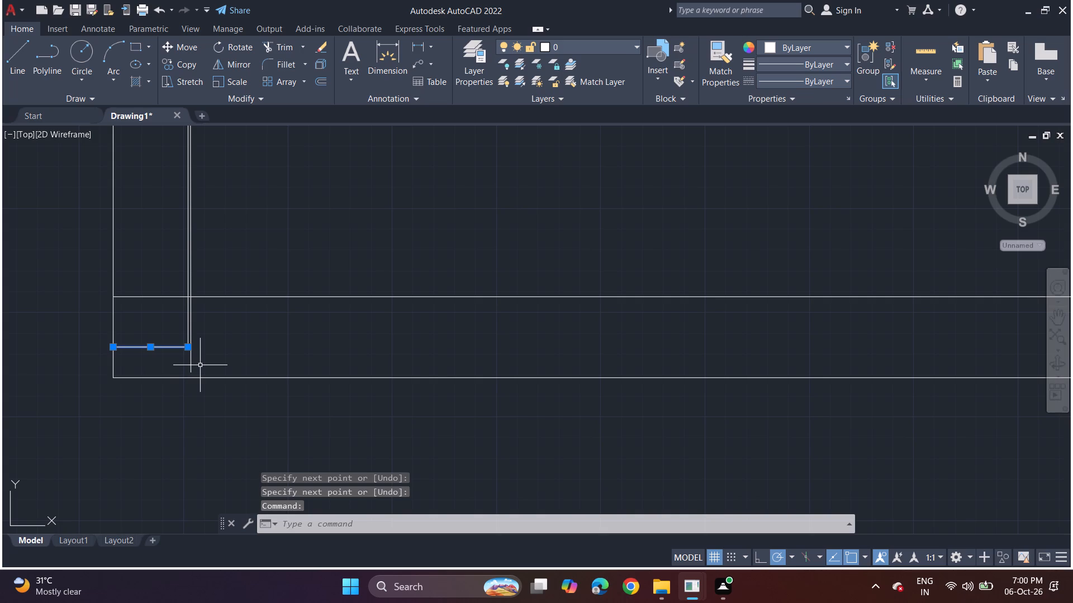
pyautogui.press('Delete')
pyautogui.scroll(-3, 208, 361)
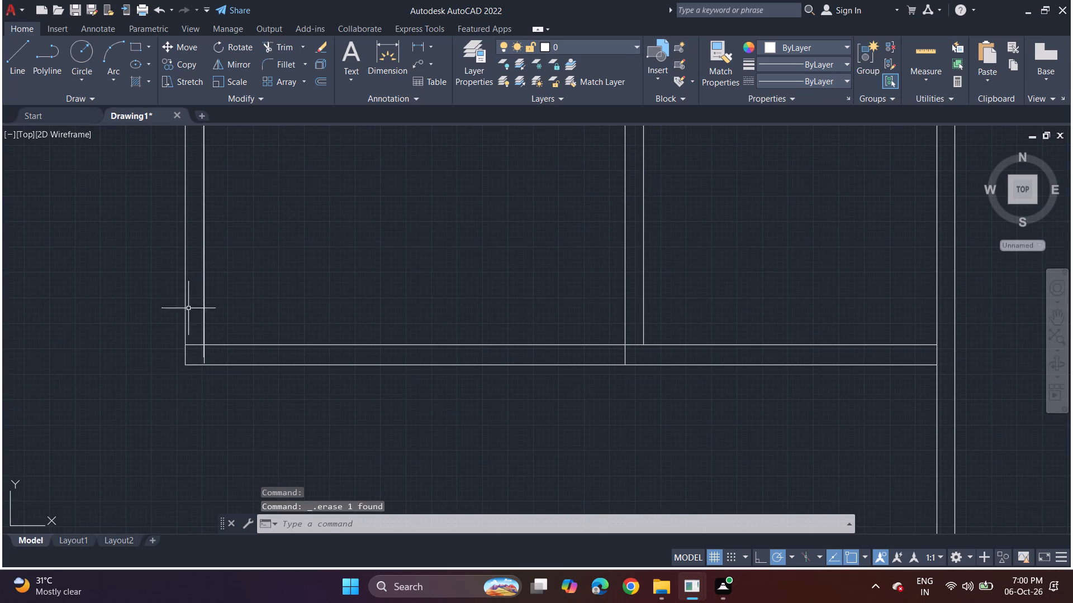
# Delete the extra vertical line running beside the inner face of the left outer wall's lower part.
pyautogui.scroll(-3, 187, 303)
pyautogui.scroll(7, 187, 305)
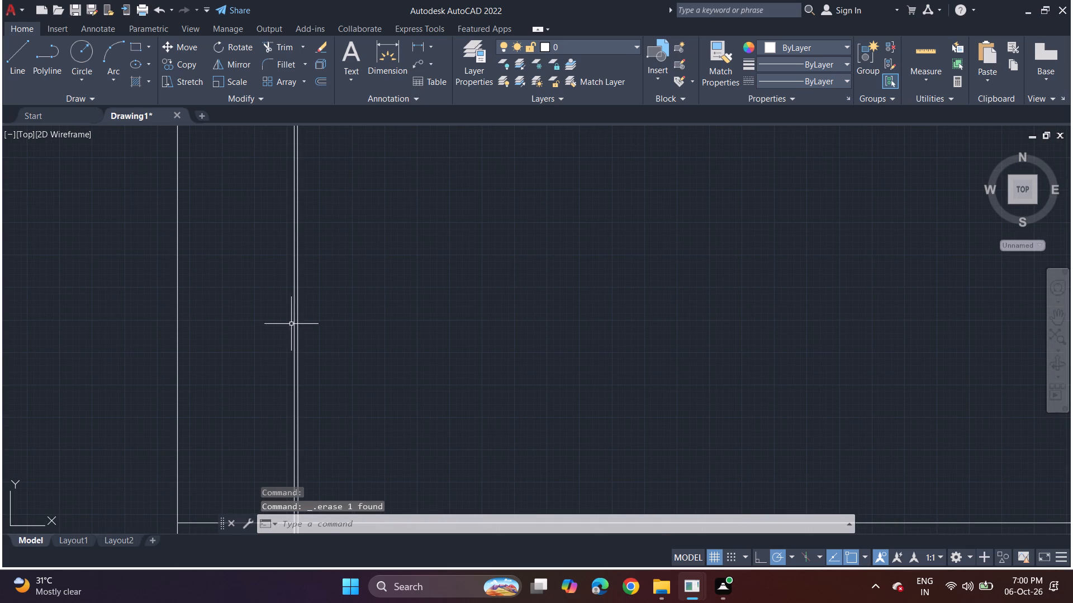
pyautogui.click(297, 330)
pyautogui.scroll(-7, 298, 331)
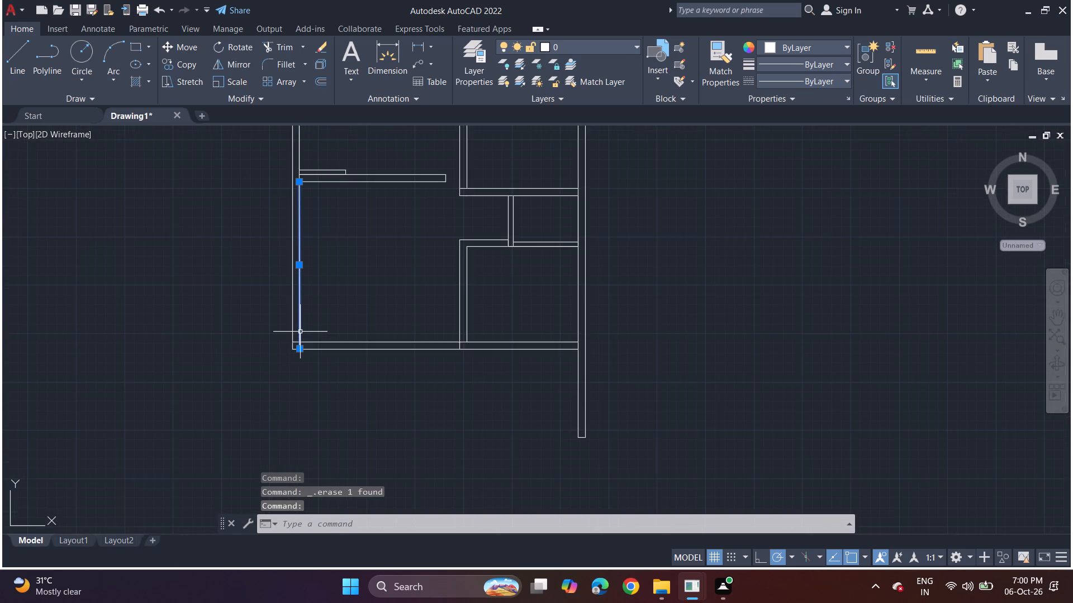
pyautogui.press('BackSpace')
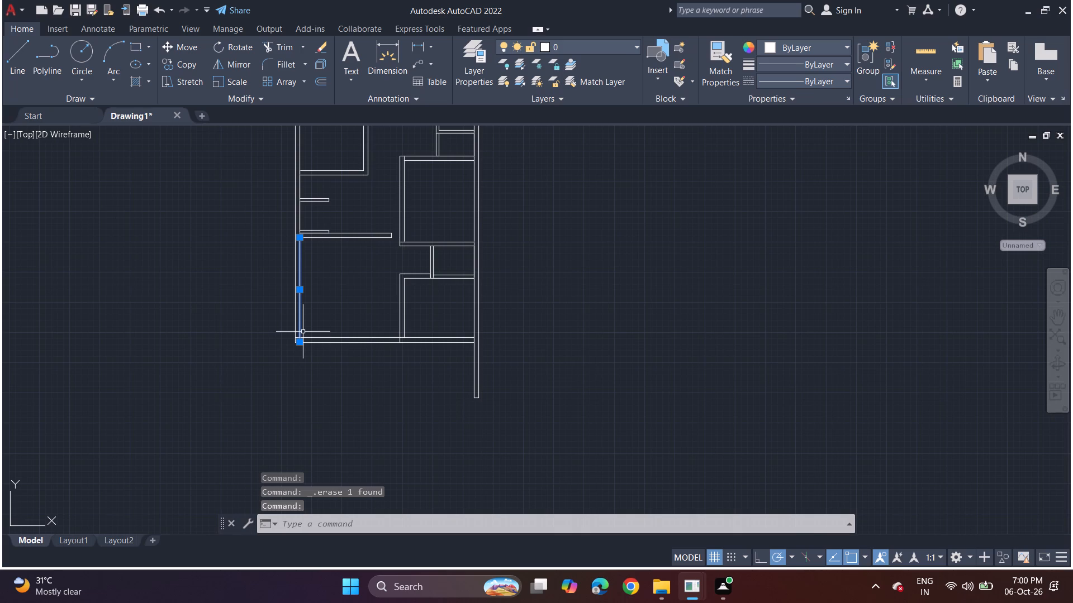
pyautogui.press('Delete')
# Stretch the lower end of the left outer wall's inner line down to the bottom wall's outer face.
pyautogui.scroll(1, 316, 328)
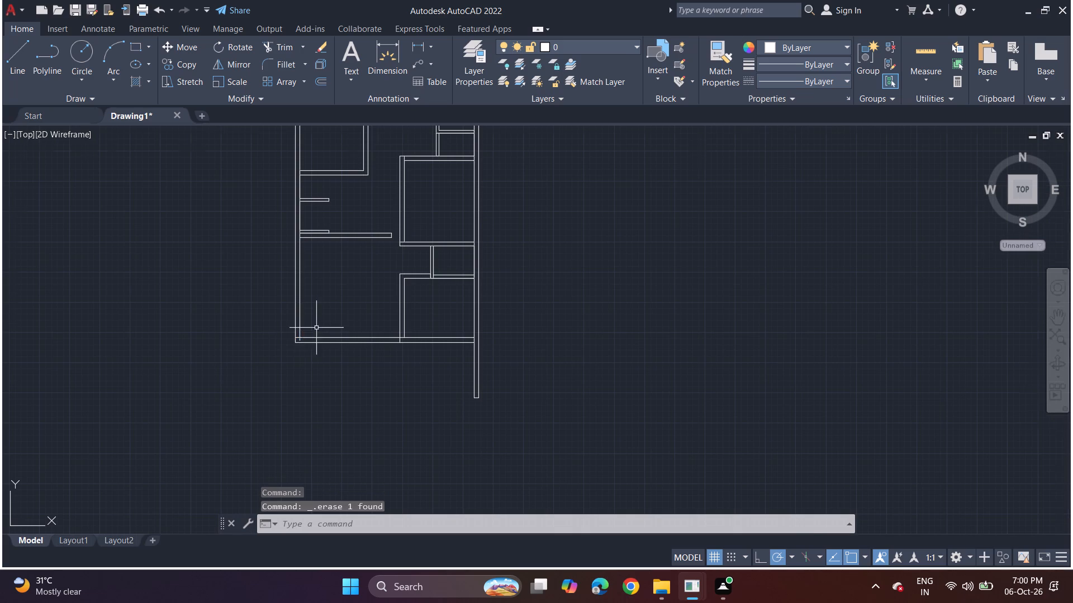
pyautogui.scroll(3, 316, 328)
pyautogui.click(202, 408)
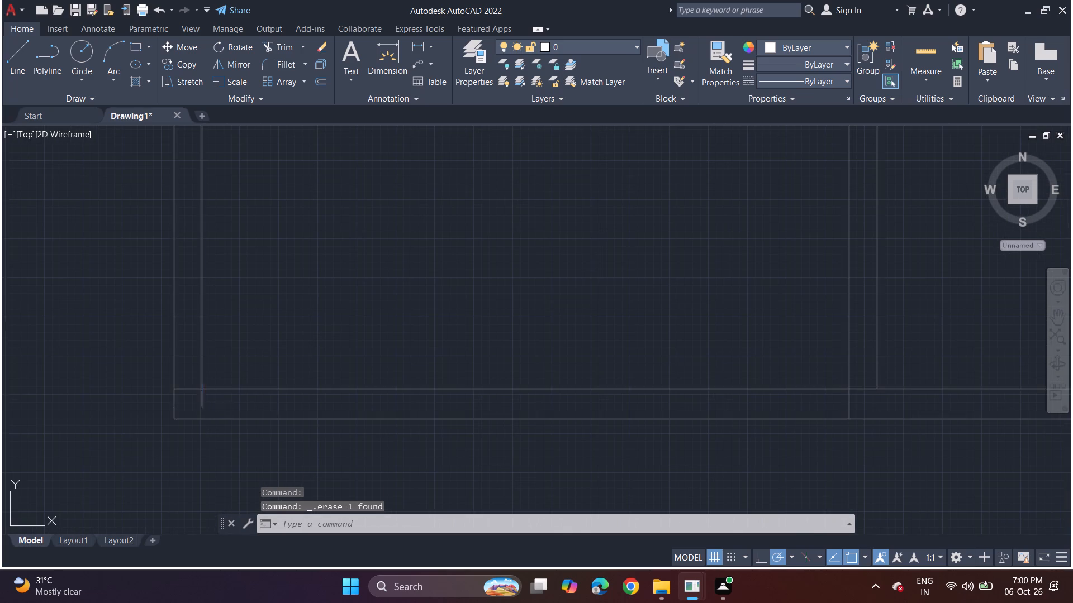
pyautogui.click(202, 408)
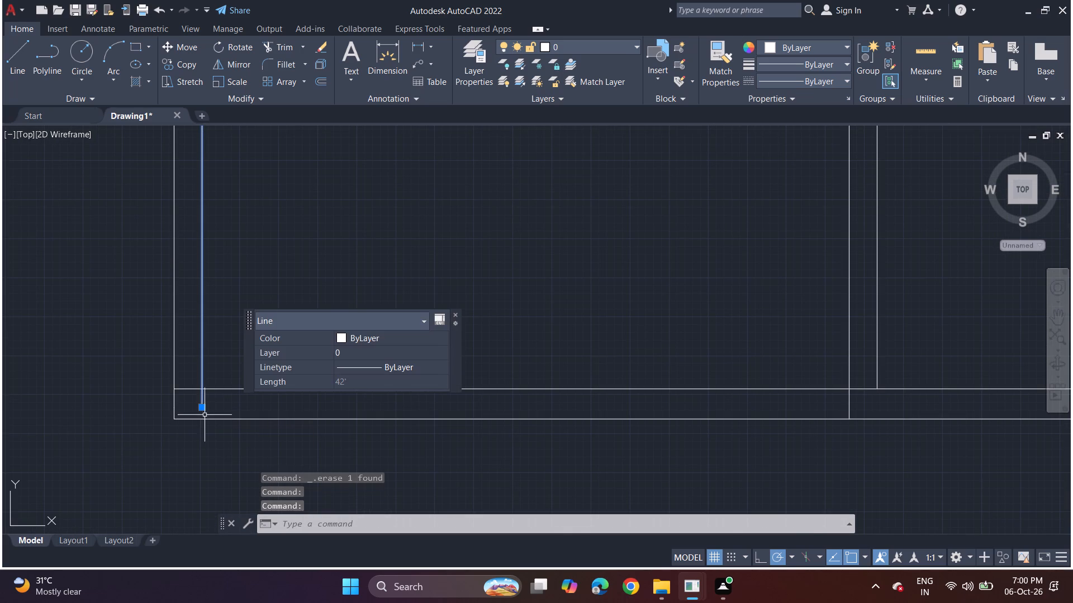
pyautogui.click(205, 409)
pyautogui.click(203, 422)
pyautogui.scroll(-4, 230, 372)
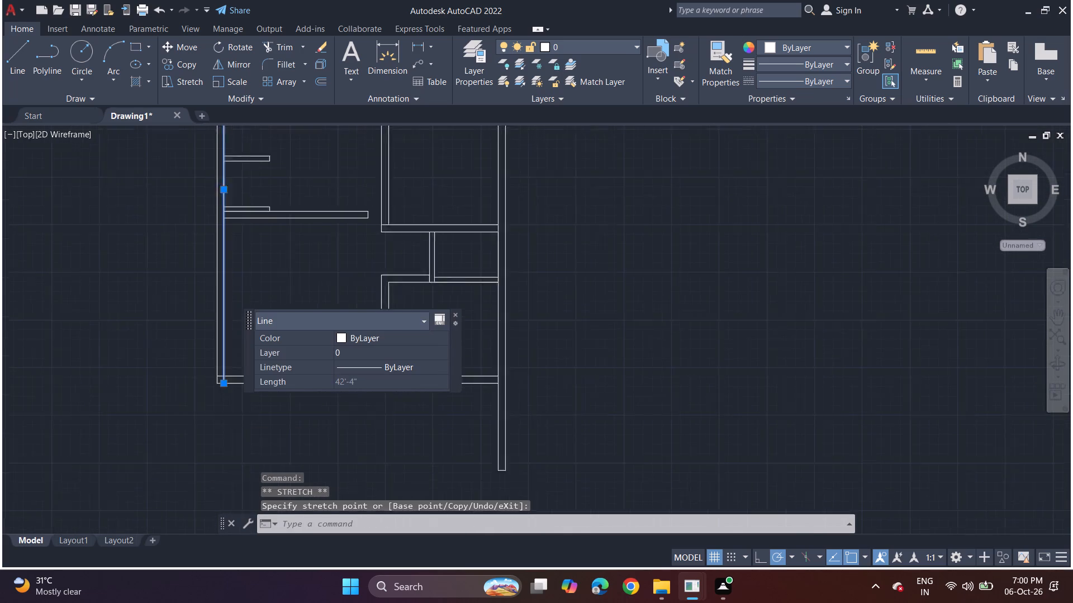
pyautogui.press('space')
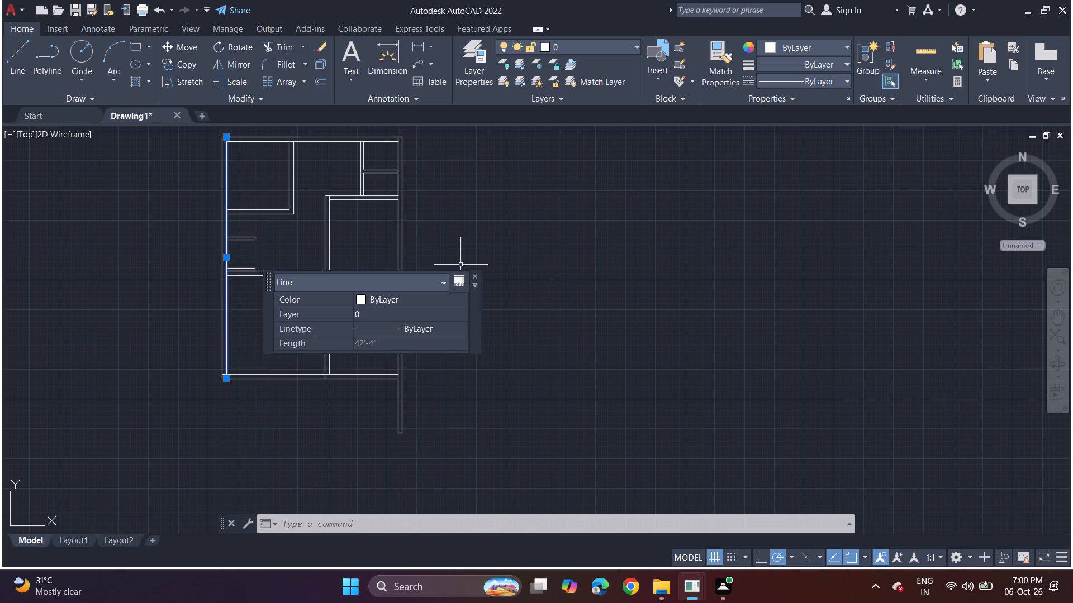
pyautogui.press('space')
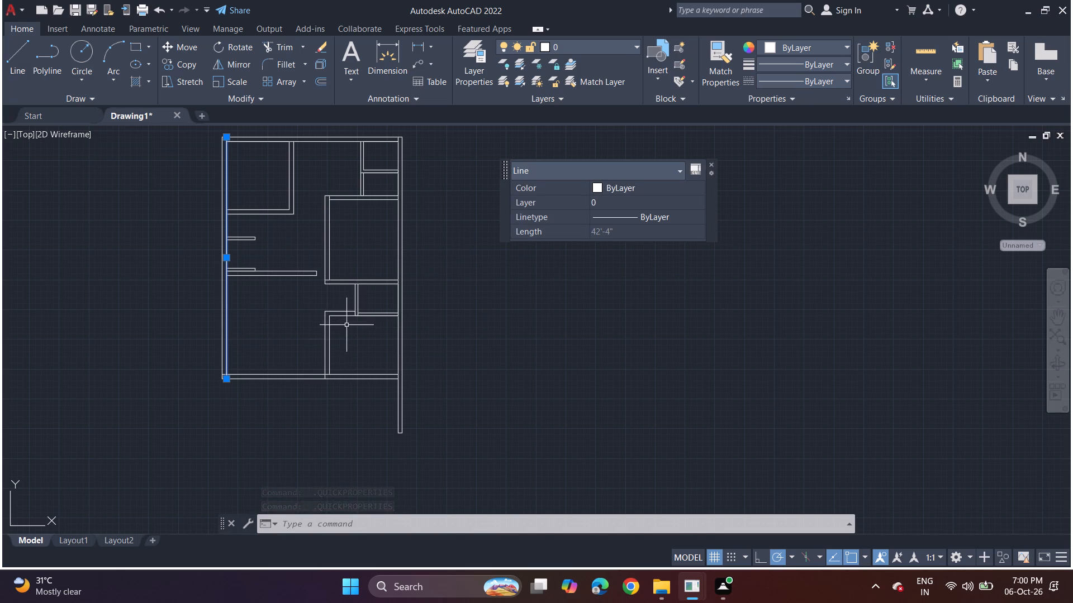
# Draw a 30'-9" horizontal line from the right outer wall's lower outer end to below the left wall's inner line.
pyautogui.click(15, 66)
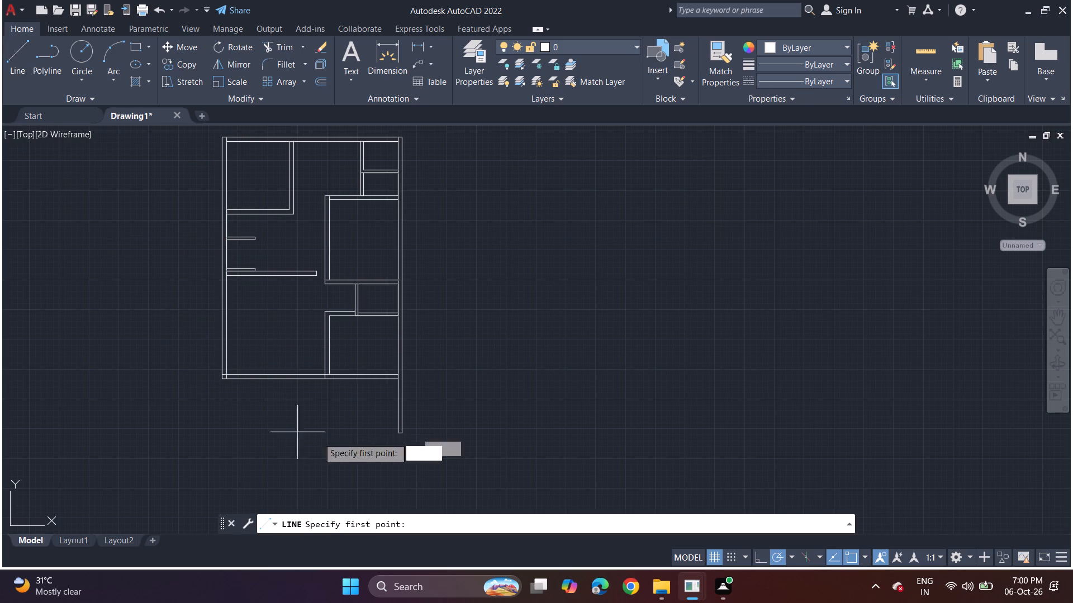
pyautogui.click(405, 431)
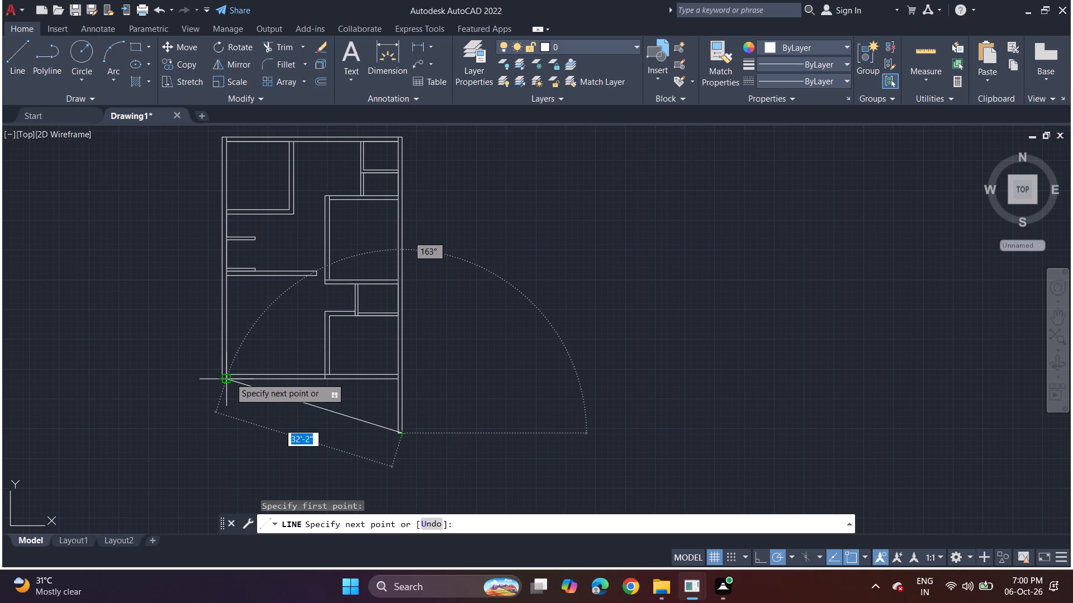
pyautogui.click(221, 434)
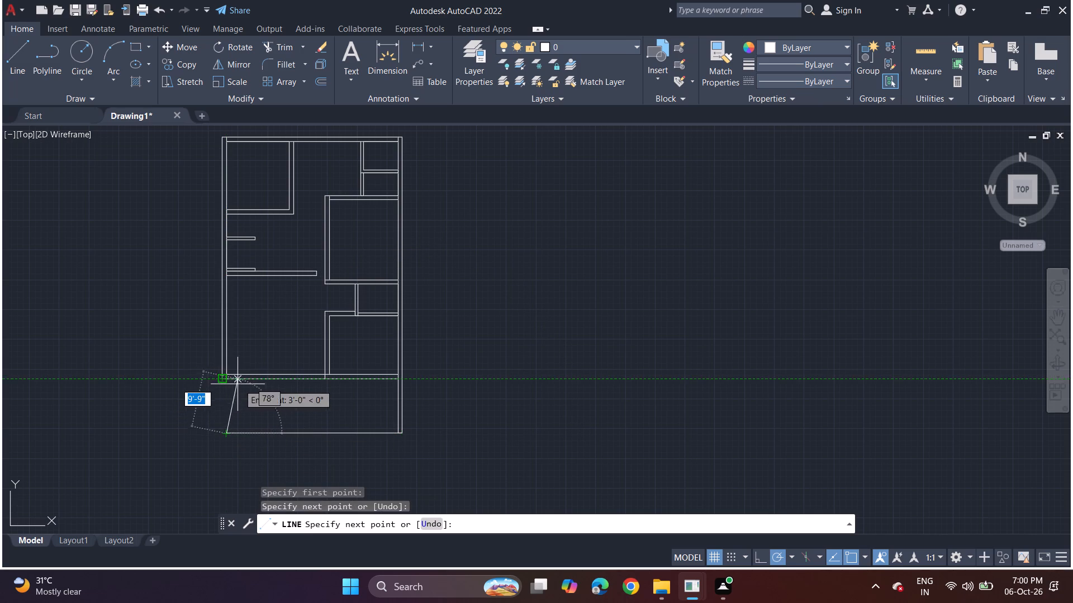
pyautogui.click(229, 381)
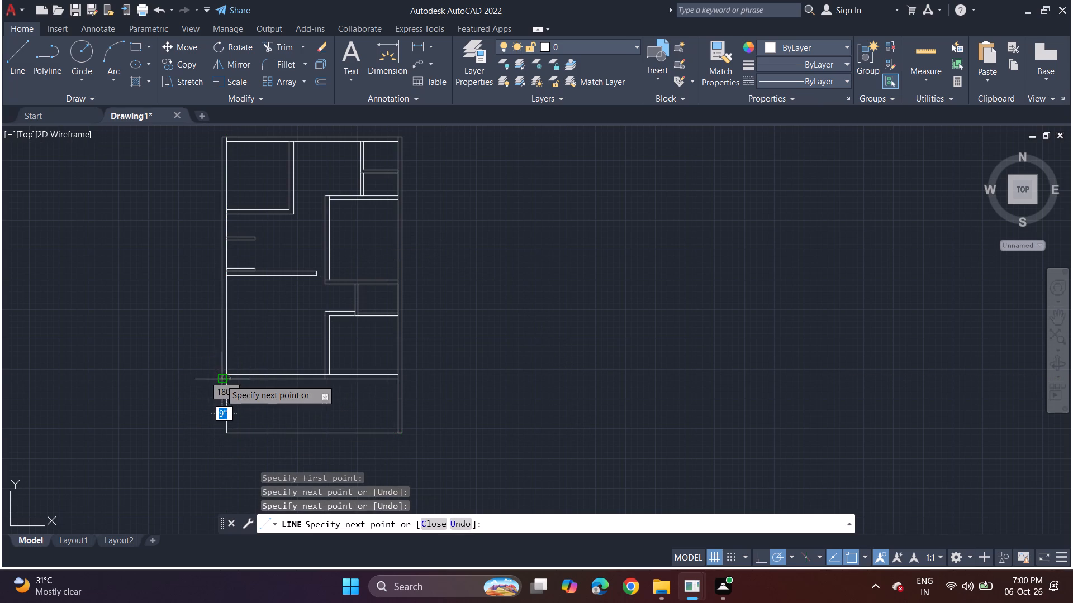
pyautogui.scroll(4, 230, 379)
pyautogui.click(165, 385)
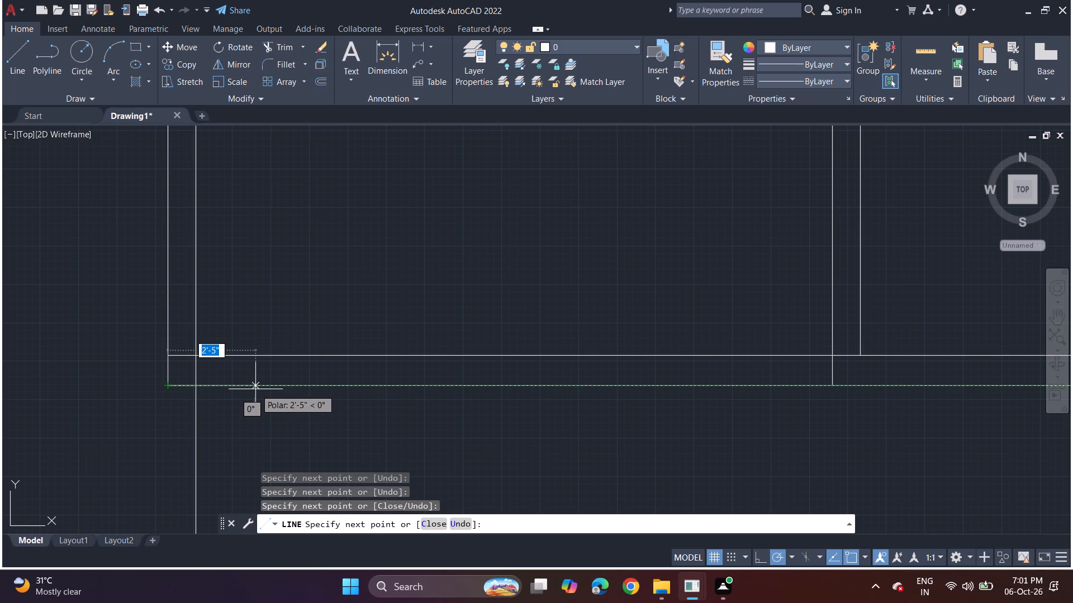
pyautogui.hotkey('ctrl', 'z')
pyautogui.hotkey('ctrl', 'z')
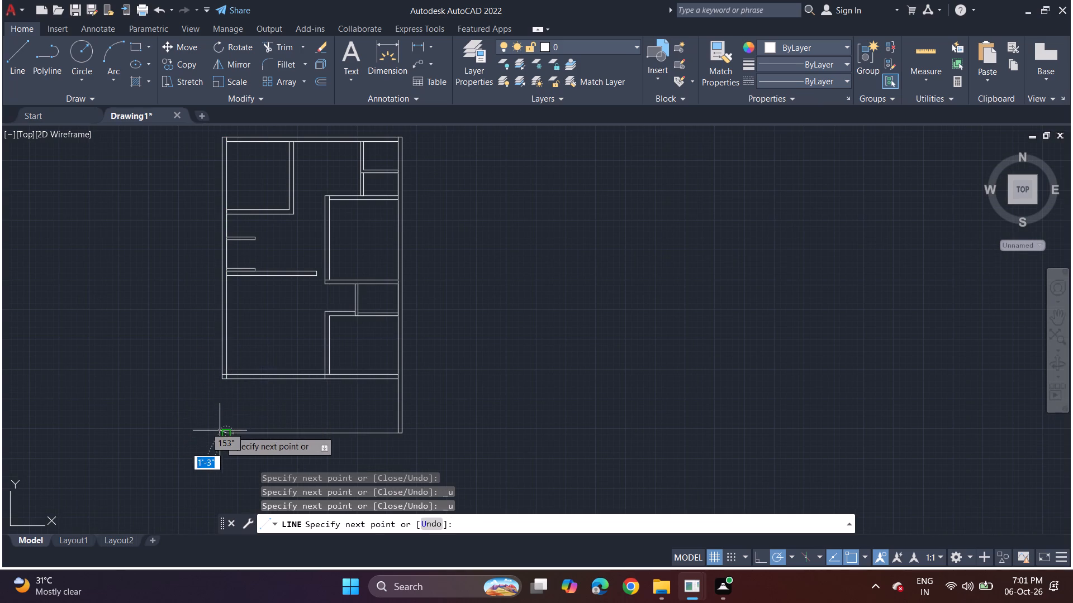
# Continue the bottom line 9" outward to the left wall's outer face, and go up 9'-6" to the wall's lower outer corner.
pyautogui.scroll(3, 220, 430)
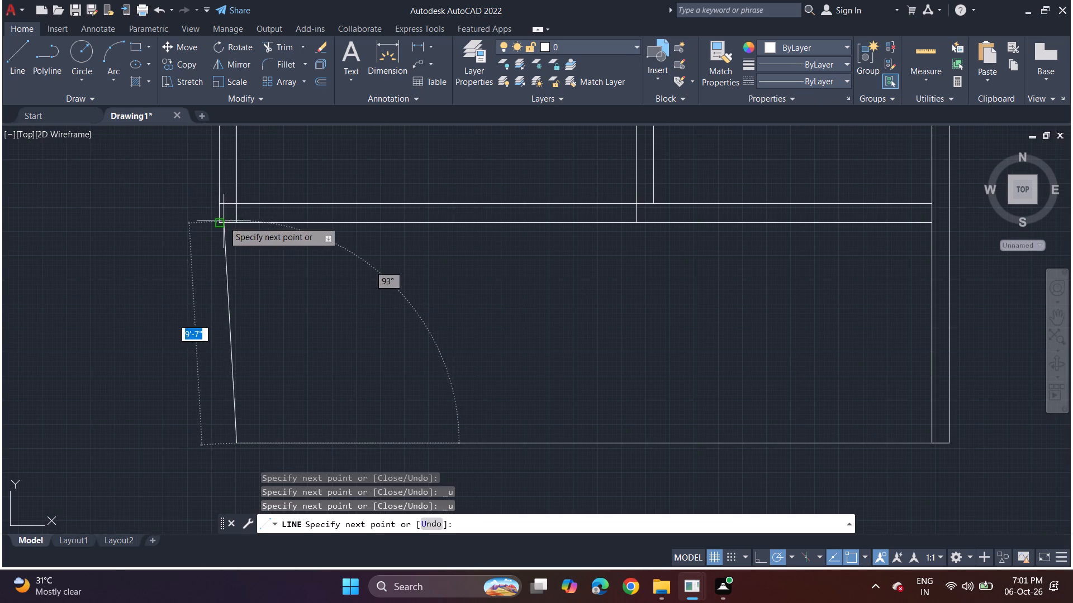
pyautogui.click(220, 443)
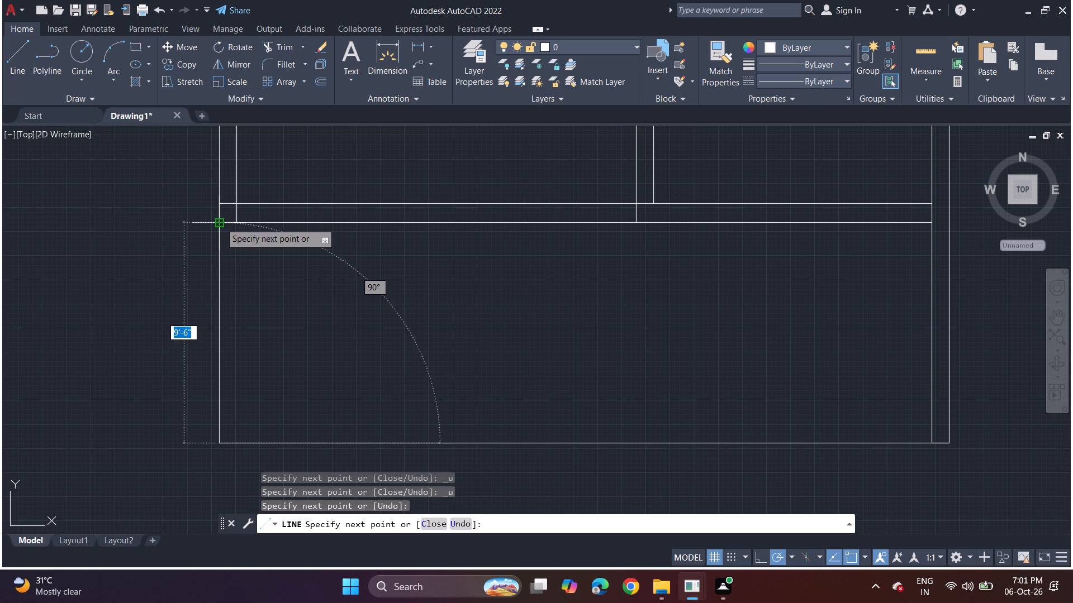
pyautogui.click(220, 223)
pyautogui.press('space')
pyautogui.scroll(-2, 275, 333)
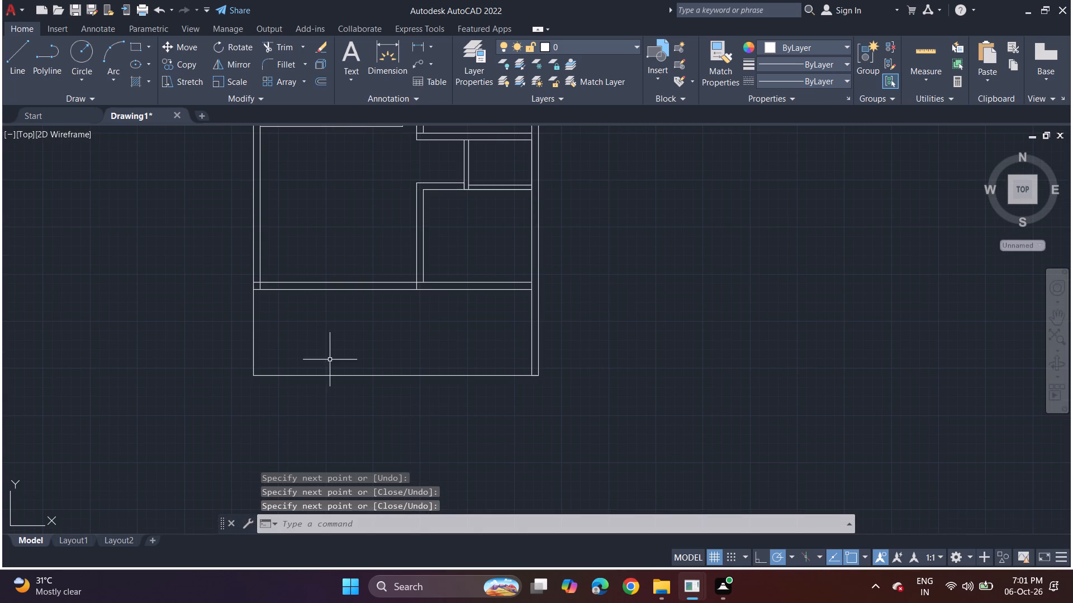
# From the right outer wall's lower outer corner, draw 9" down, 12'-9" horizontally to align with the room's left wall, and 9" up.
pyautogui.moveTo(366, 342); pyautogui.dragTo(248, 351, button='middle')
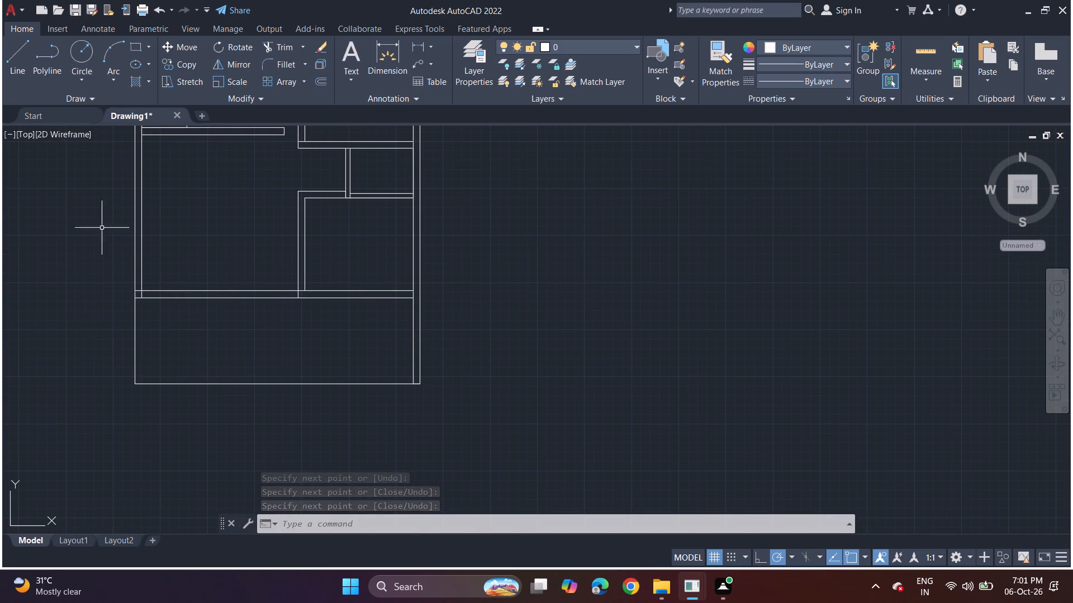
pyautogui.click(22, 63)
pyautogui.scroll(1, 345, 382)
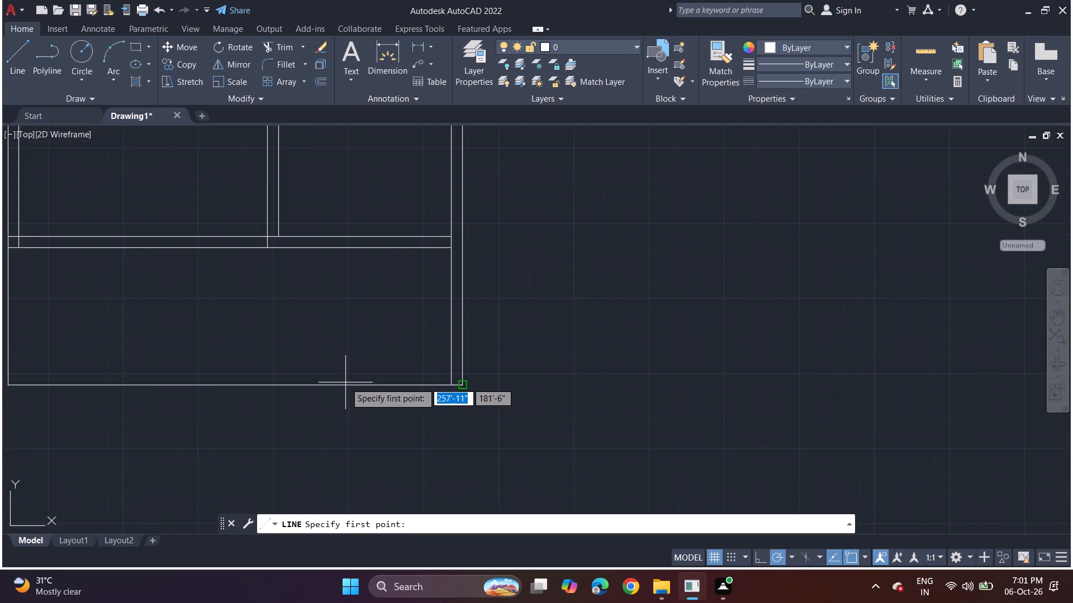
pyautogui.scroll(1, 412, 389)
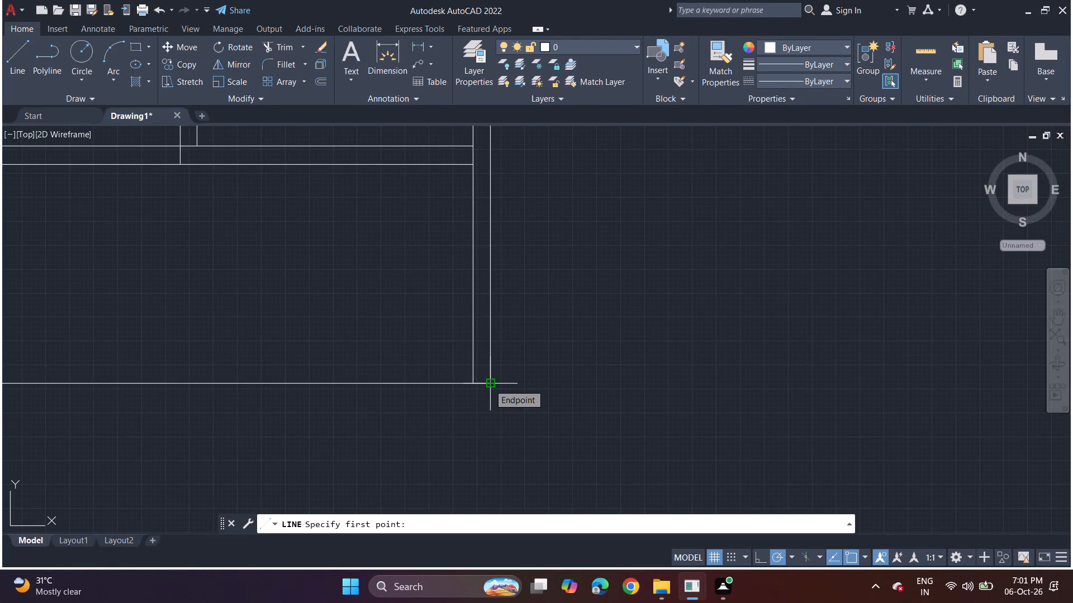
pyautogui.click(489, 384)
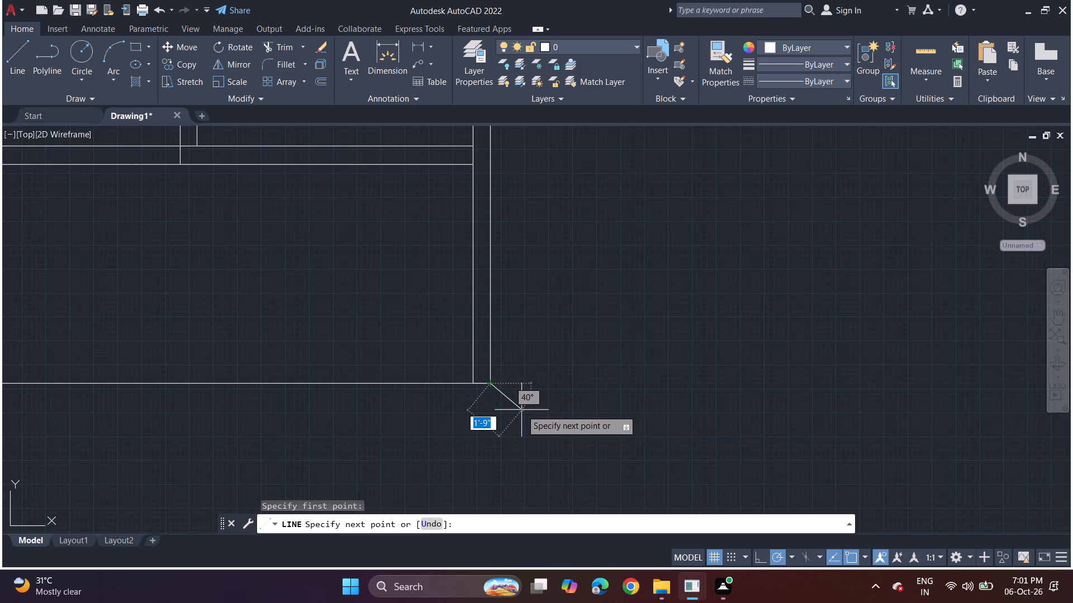
pyautogui.press('9')
pyautogui.press('Return')
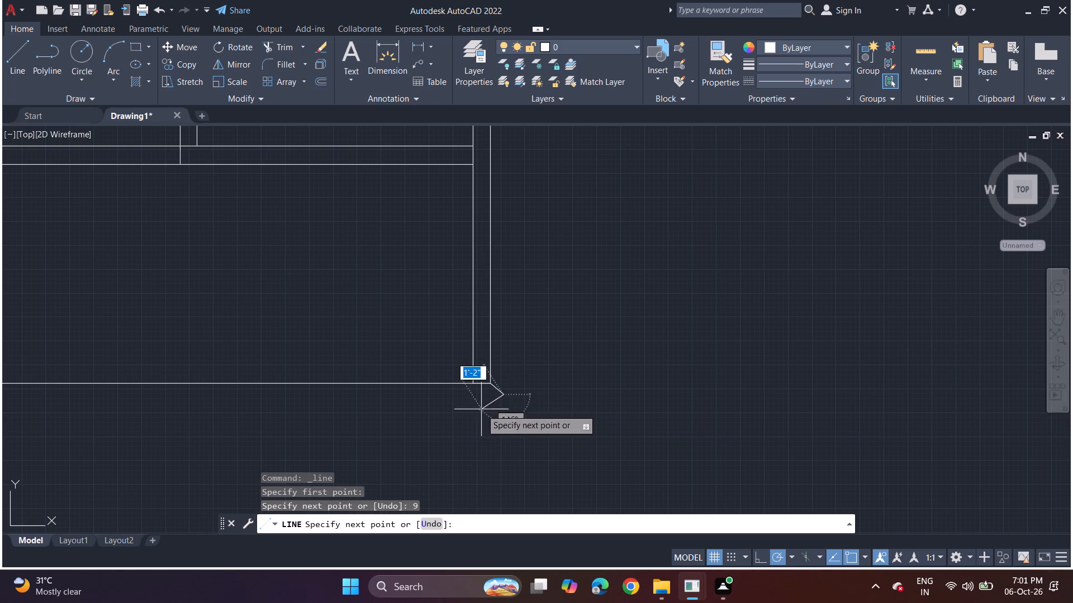
pyautogui.hotkey('ctrl', 'z')
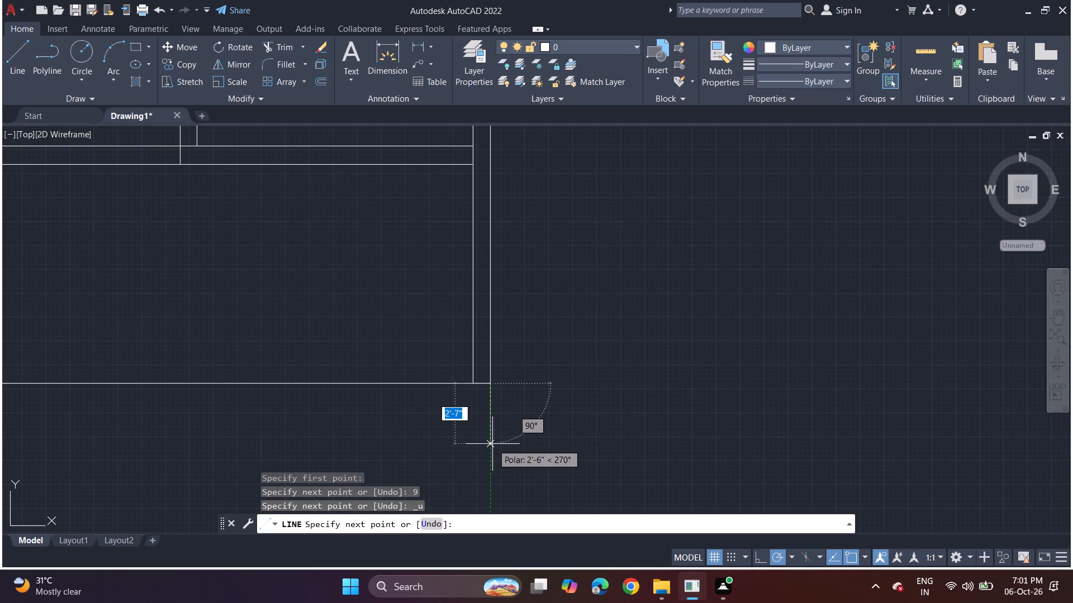
pyautogui.press('9')
pyautogui.press('Return')
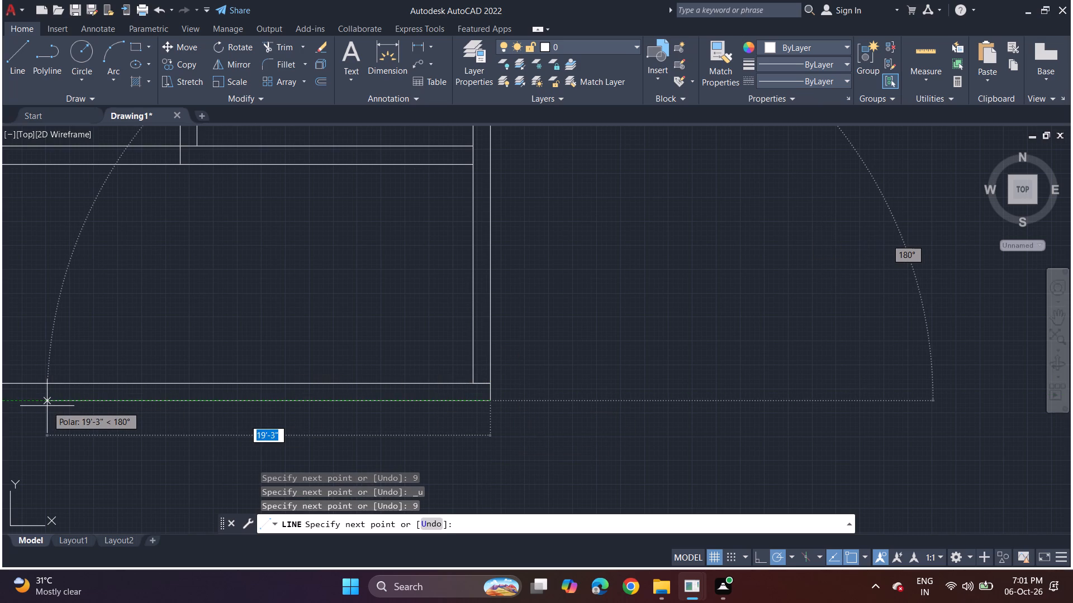
pyautogui.moveTo(207, 407); pyautogui.dragTo(397, 397, button='middle')
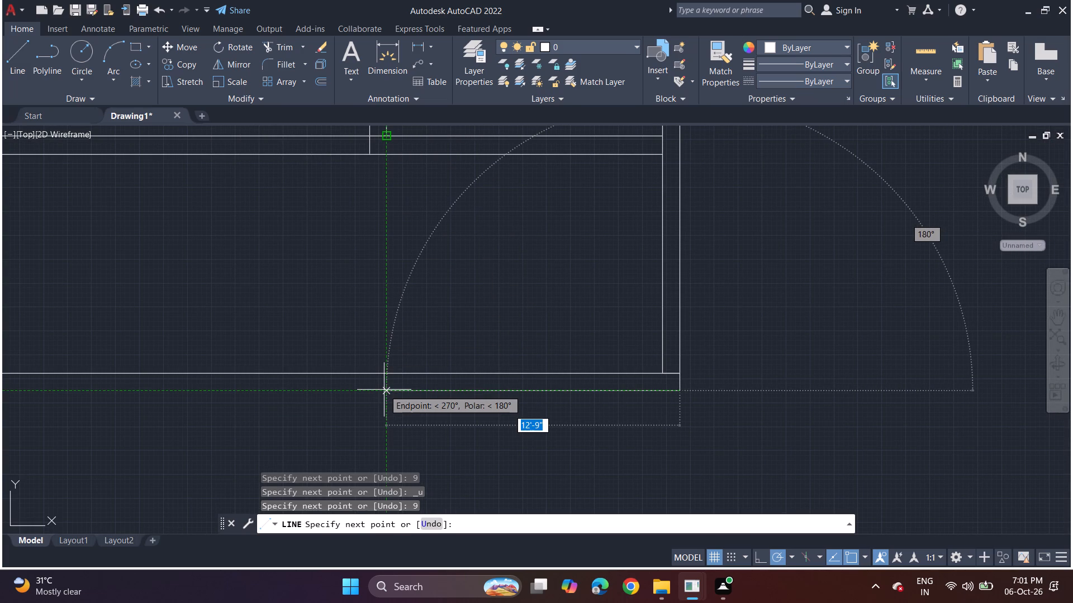
pyautogui.click(384, 390)
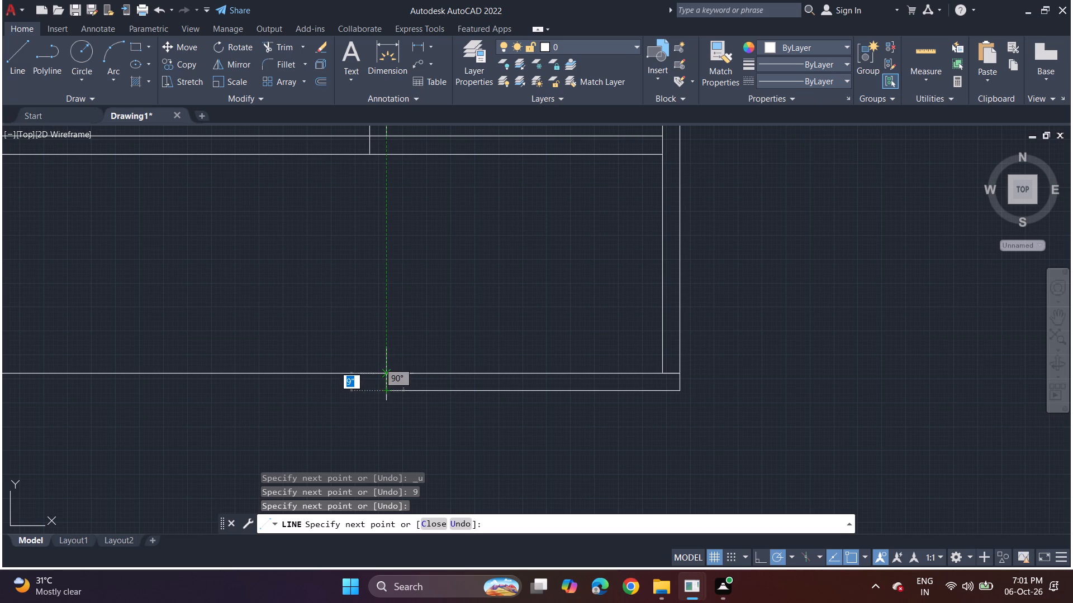
pyautogui.click(385, 376)
pyautogui.press('space')
# Delete the long horizontal line across the bottom of the newly enclosed space.
pyautogui.moveTo(283, 329); pyautogui.dragTo(411, 317, button='middle')
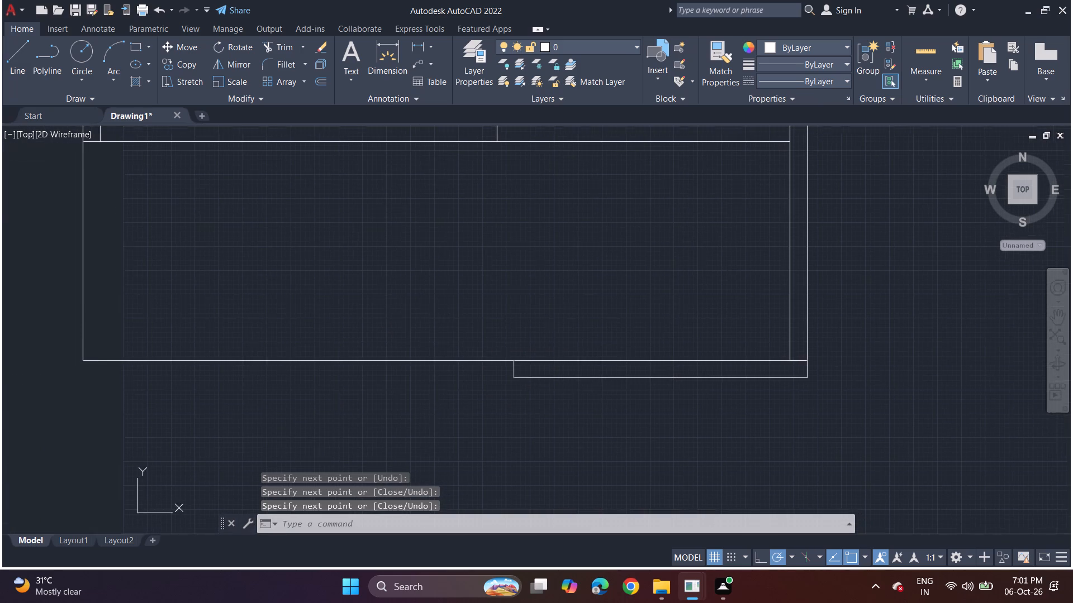
pyautogui.click(217, 361)
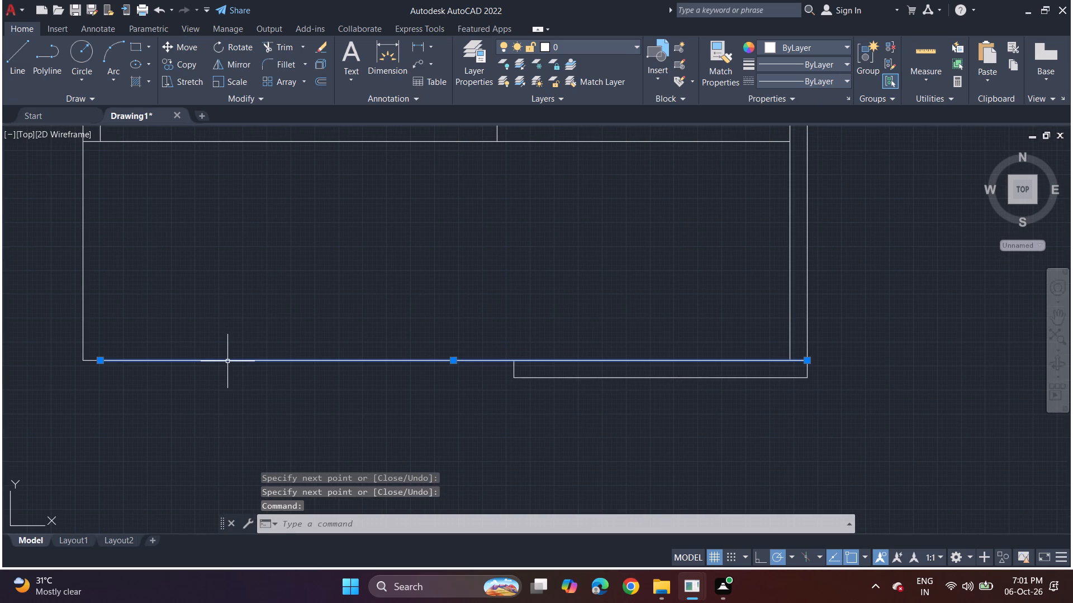
pyautogui.press('Delete')
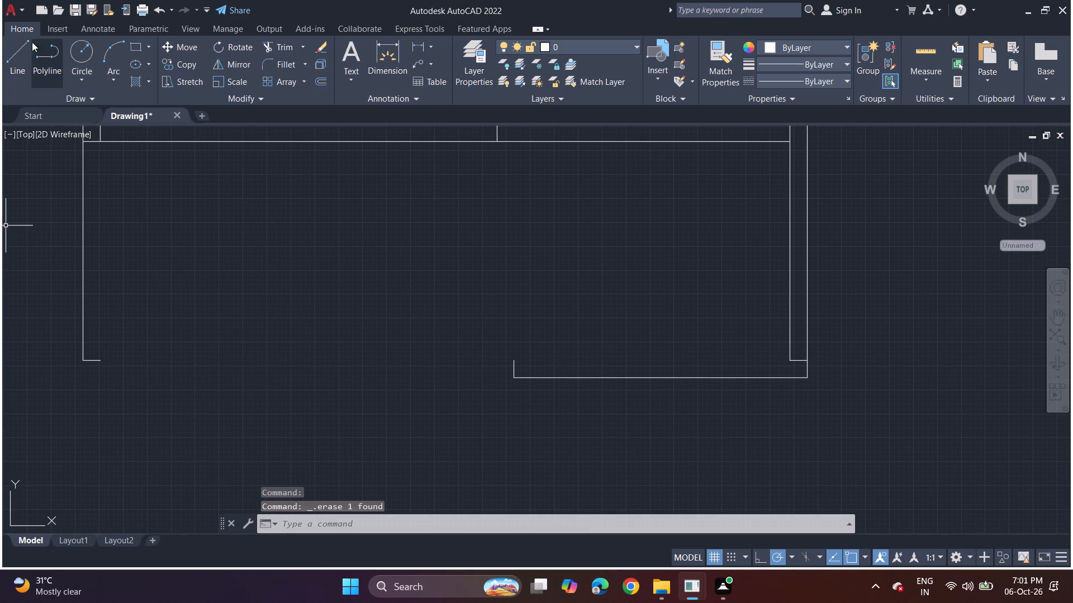
# Draw the short bottom wall segment's inner face from its left end to the right outer wall's inner line.
pyautogui.click(16, 63)
pyautogui.click(510, 362)
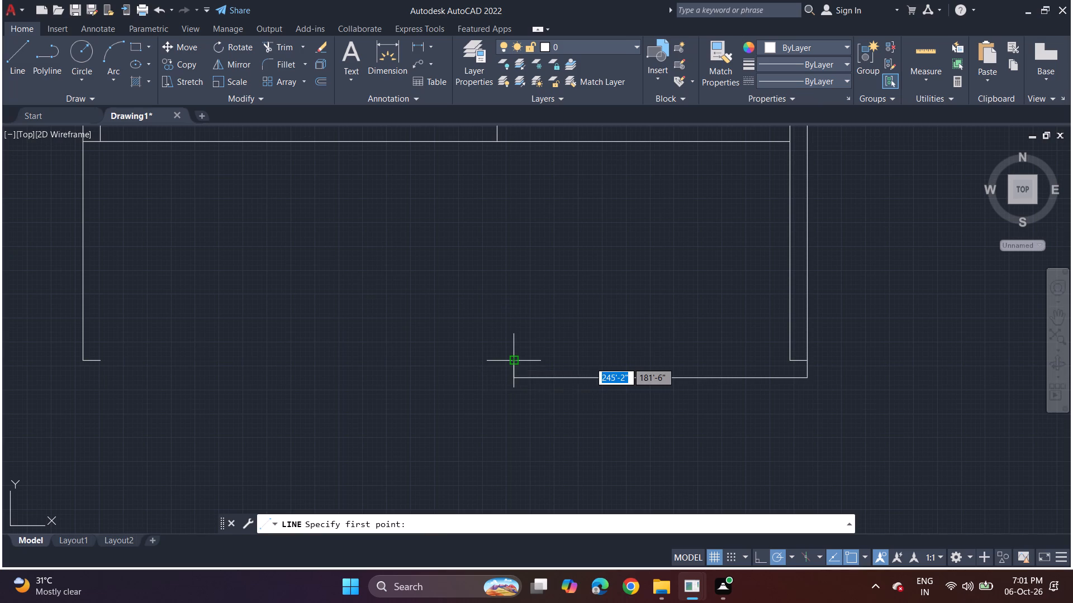
pyautogui.click(795, 360)
pyautogui.press('space')
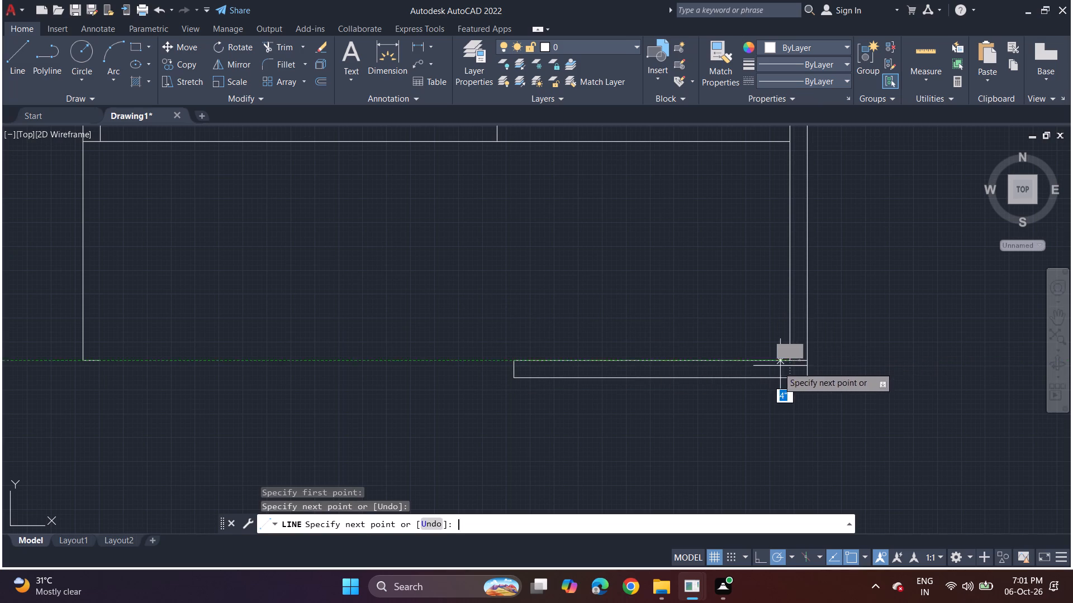
# From the short bottom wall's lower left corner, draw about 18'-9" horizontally leftward and 9" up to the left wall's lower end.
pyautogui.press('space')
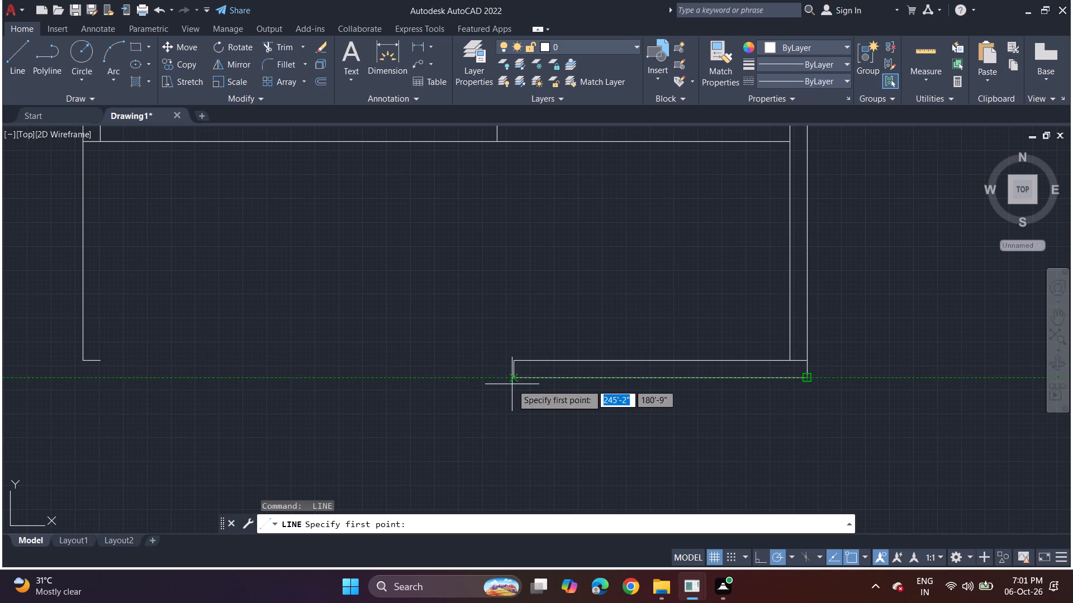
pyautogui.click(512, 377)
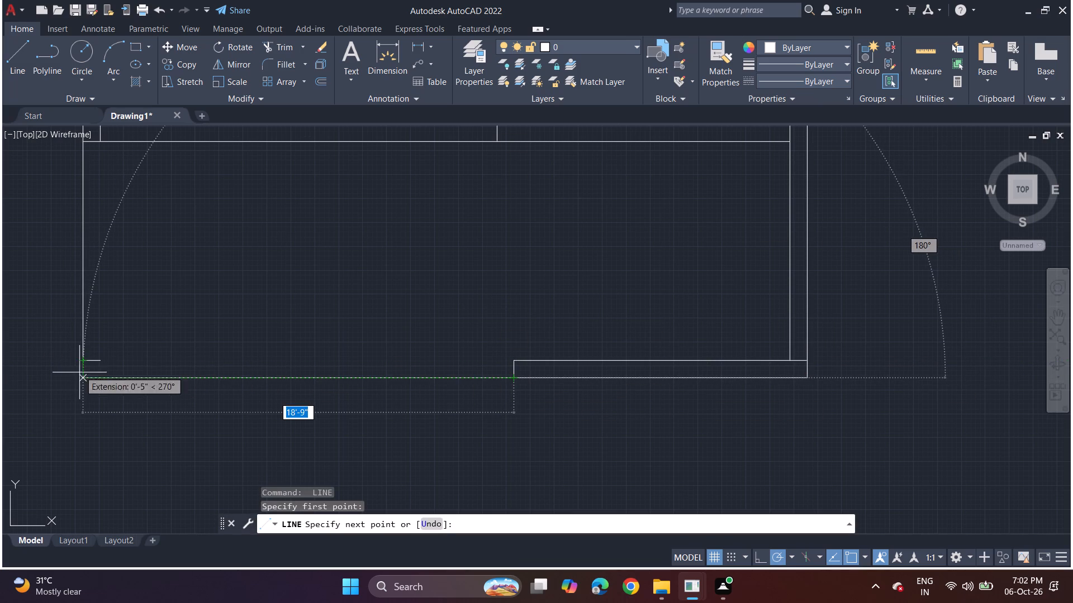
pyautogui.click(79, 375)
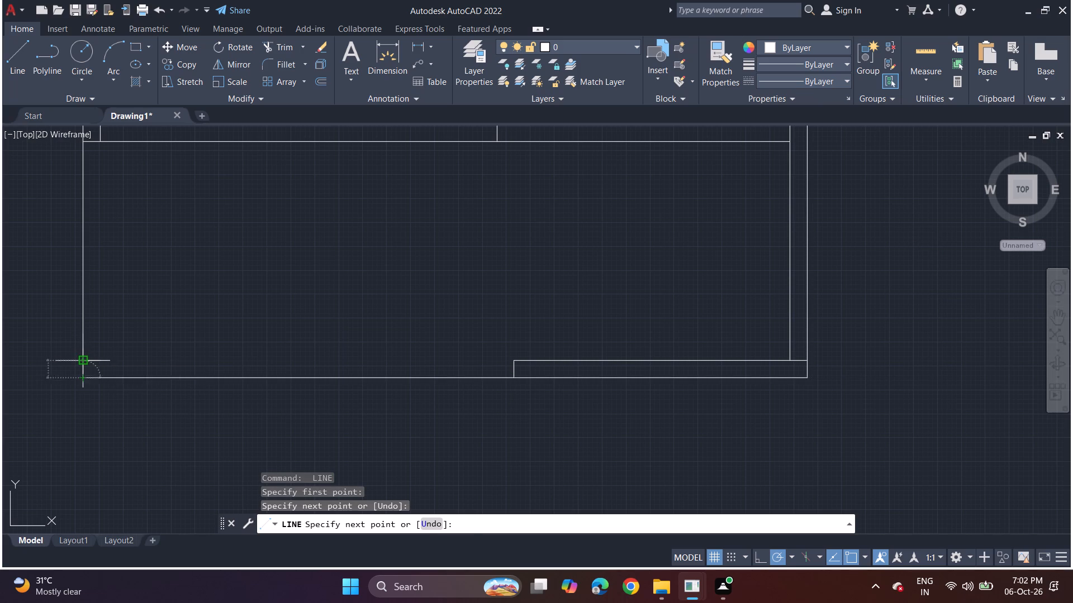
pyautogui.click(86, 361)
pyautogui.press('space')
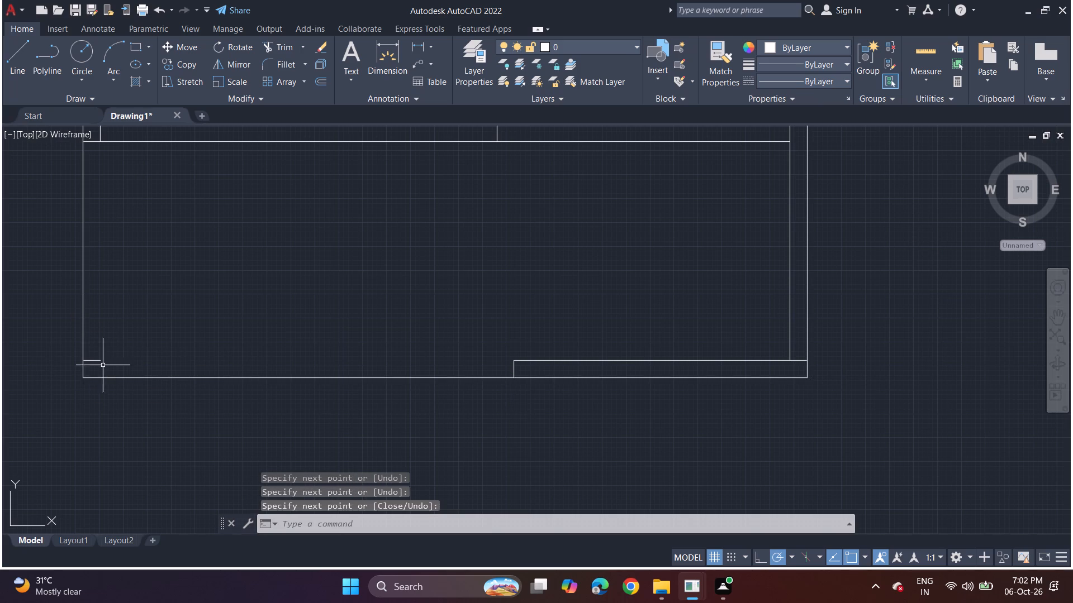
# Delete the short horizontal line at the left wall's lower end.
pyautogui.click(98, 360)
pyautogui.press('Delete')
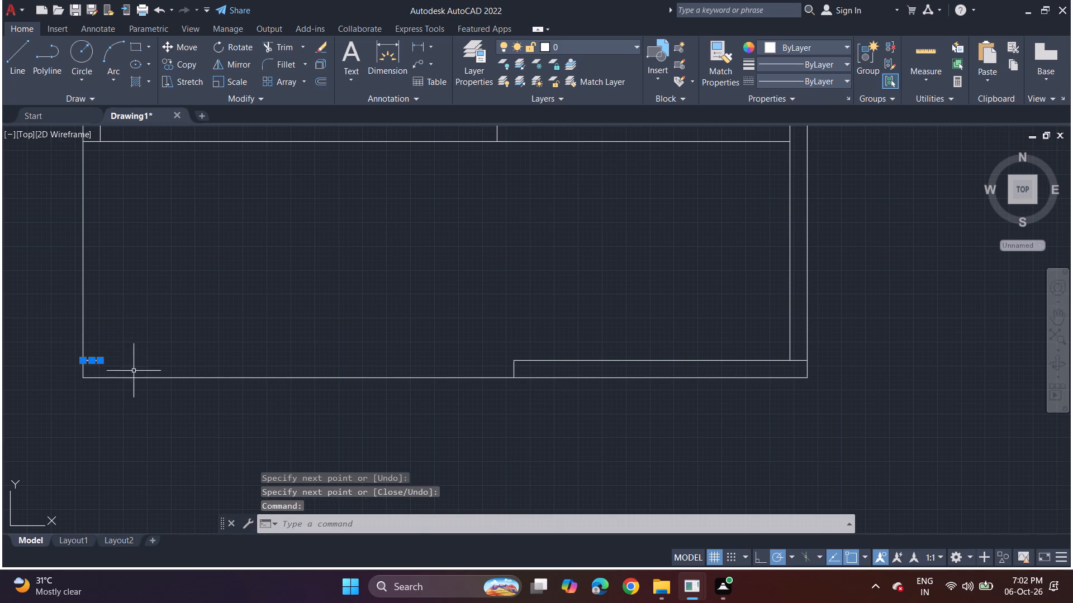
pyautogui.press('Delete')
# From the right inner corner below the rooms, draw 2'-6" left along the wall and 9'-6" down to the bottom wall's inner face.
pyautogui.moveTo(197, 401); pyautogui.dragTo(196, 409, button='middle')
pyautogui.moveTo(239, 314); pyautogui.dragTo(194, 417, button='middle')
pyautogui.scroll(-2, 190, 372)
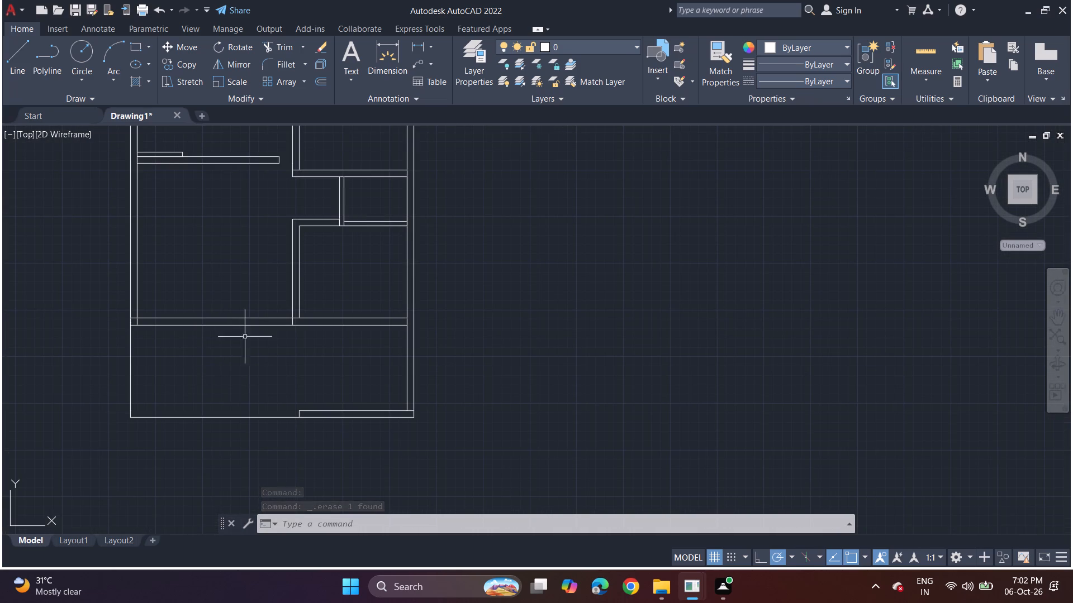
pyautogui.click(13, 56)
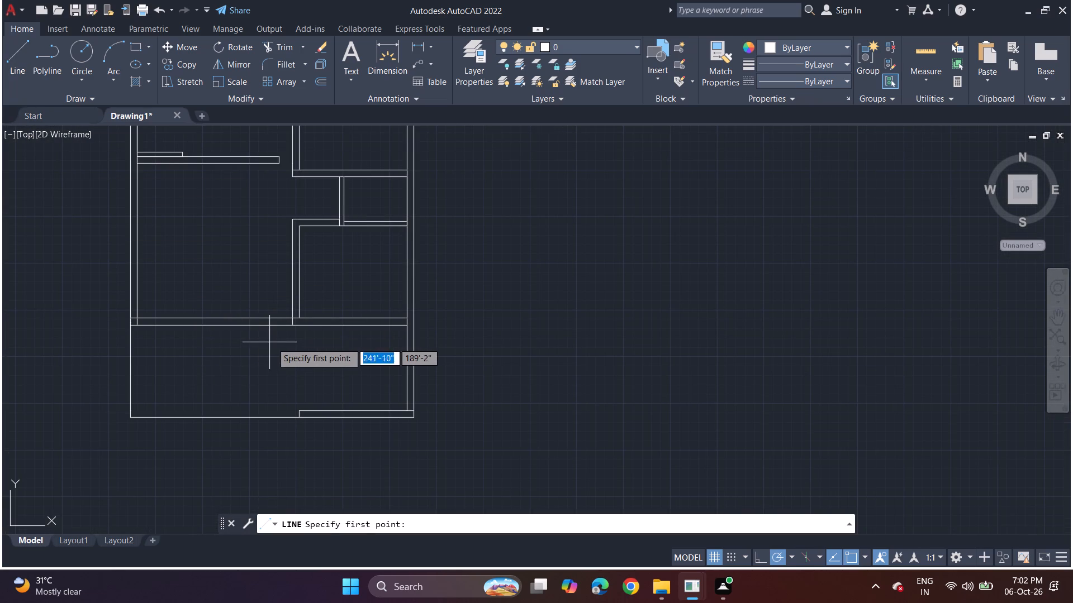
pyautogui.scroll(1, 276, 339)
pyautogui.moveTo(327, 358); pyautogui.dragTo(279, 318, button='middle')
pyautogui.scroll(2, 283, 324)
pyautogui.moveTo(365, 360); pyautogui.dragTo(341, 320, button='middle')
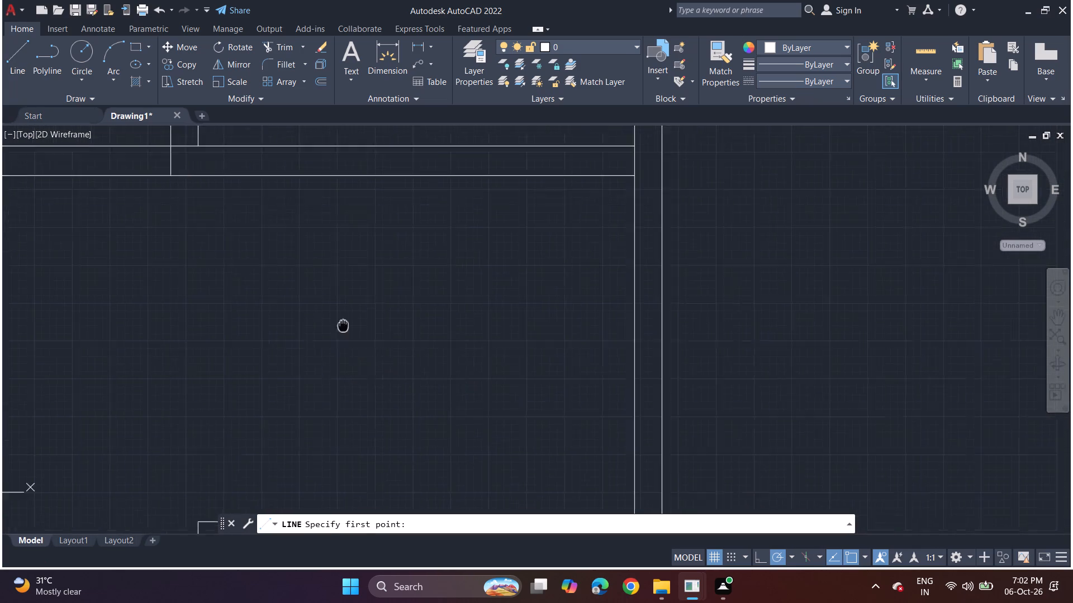
pyautogui.moveTo(341, 320); pyautogui.dragTo(314, 278, button='middle')
pyautogui.scroll(-1, 292, 284)
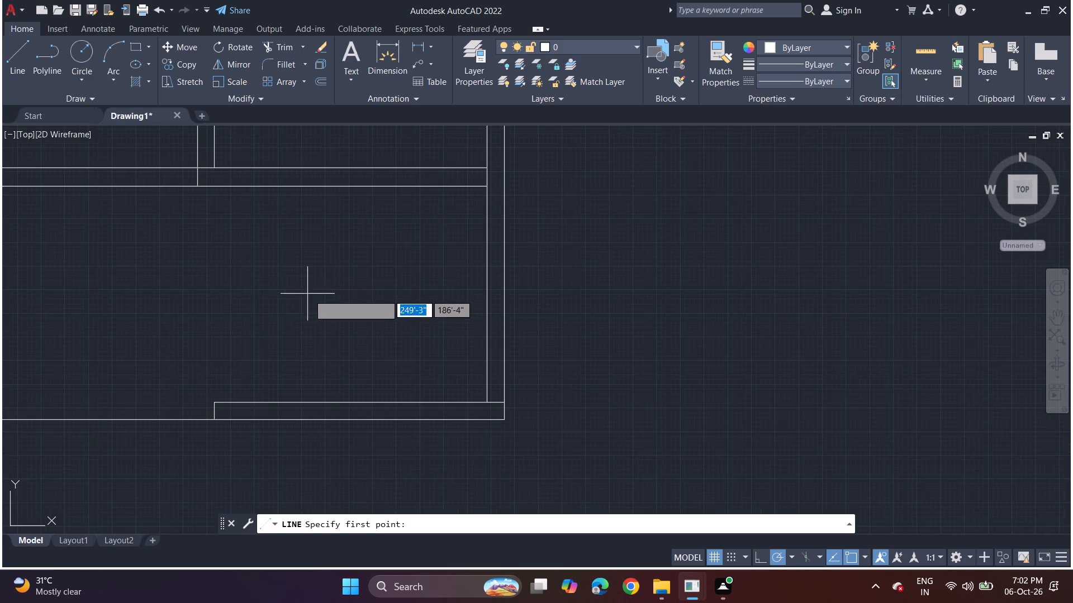
pyautogui.click(485, 185)
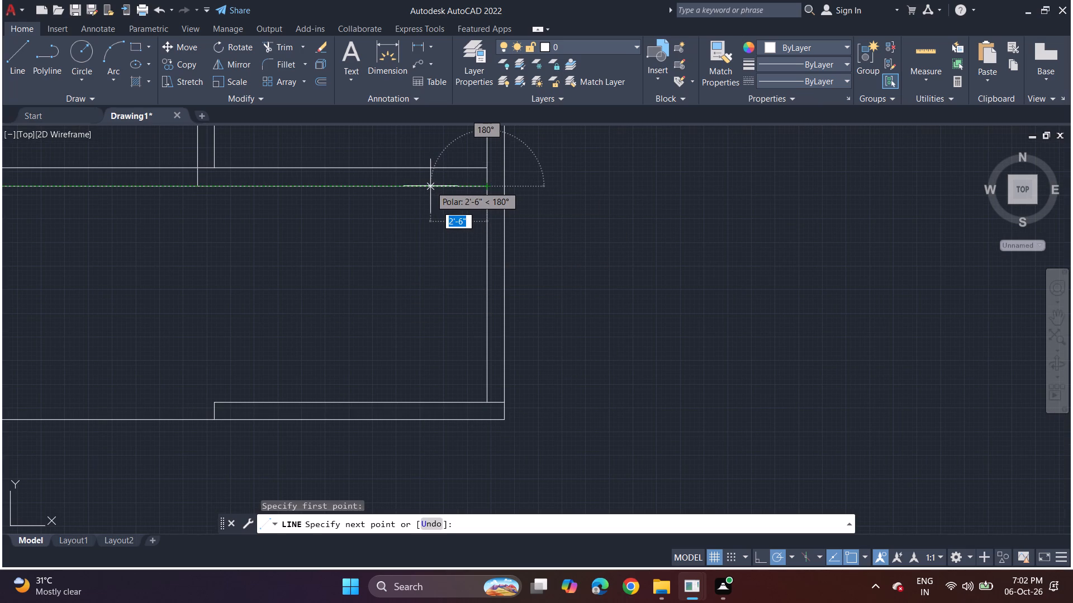
pyautogui.click(430, 186)
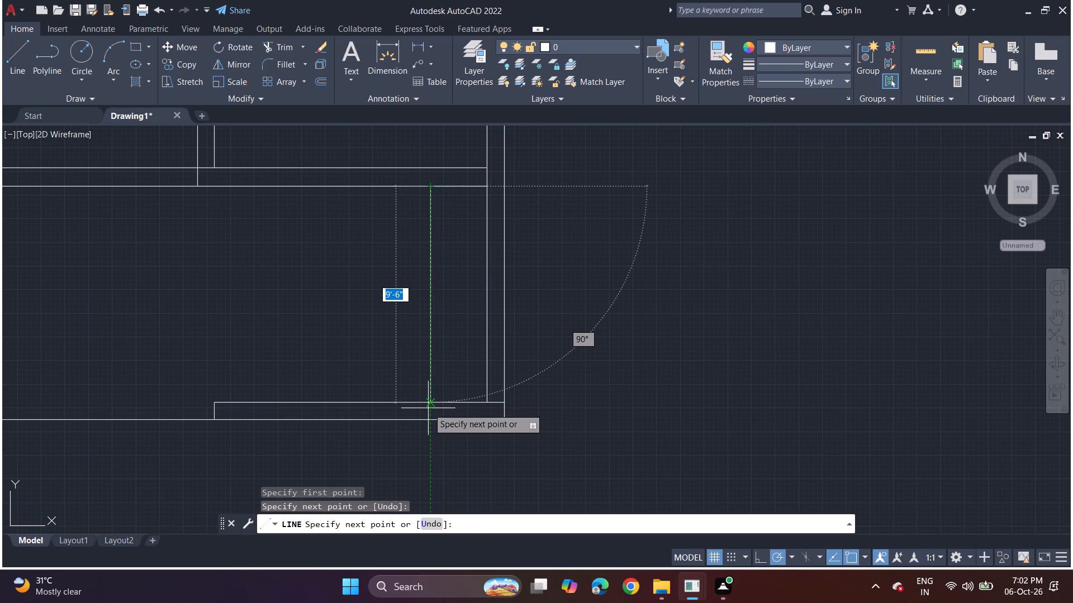
pyautogui.click(428, 408)
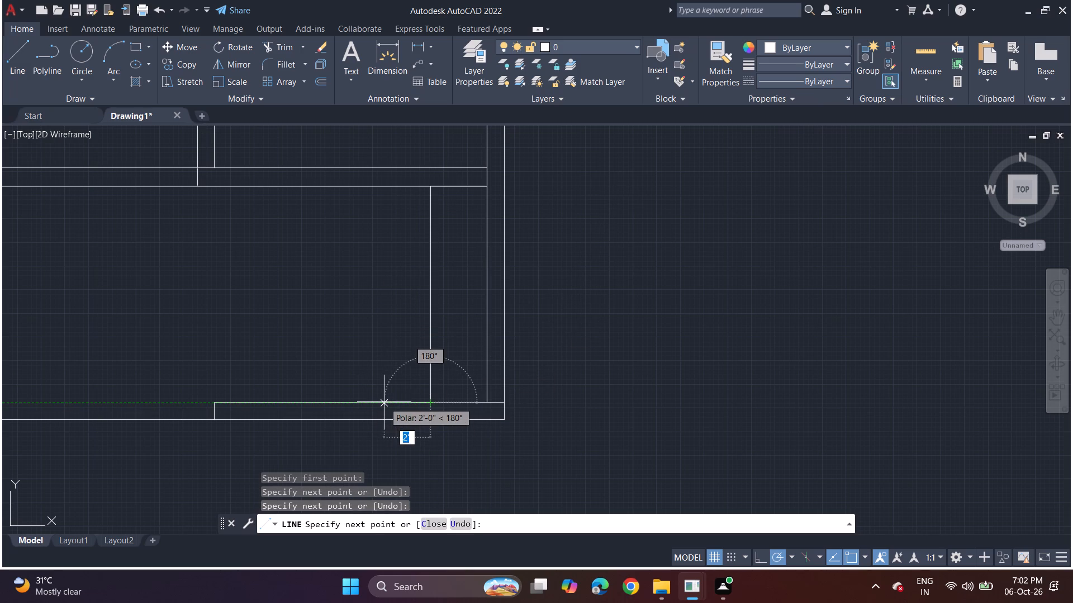
pyautogui.press('space')
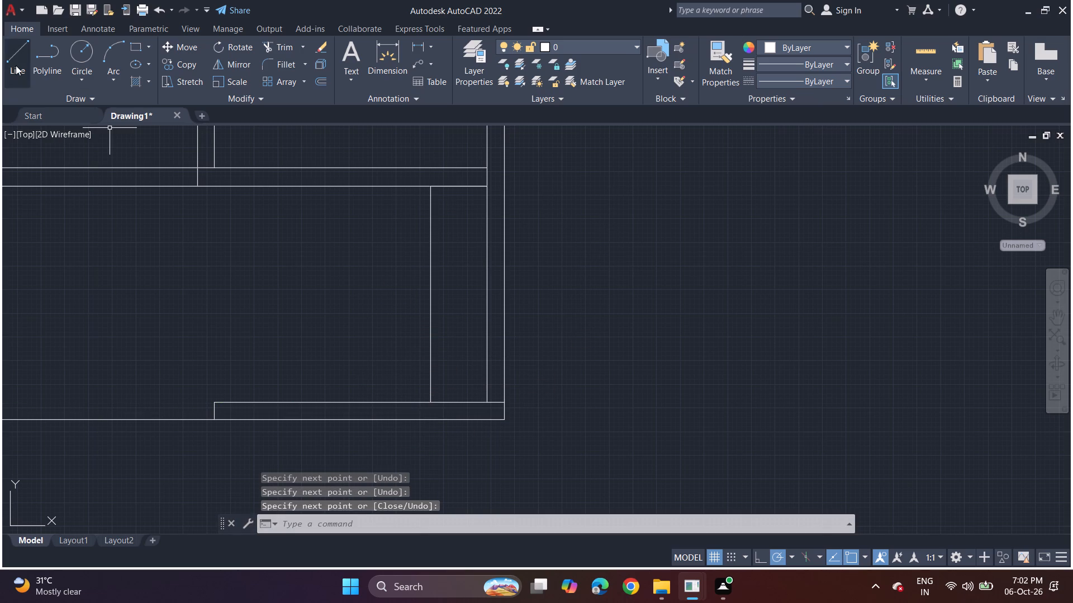
# From the new vertical line's top end, draw 4'-5" down, about 8'-5" left, and 4'-5" up to the room wall.
pyautogui.click(16, 65)
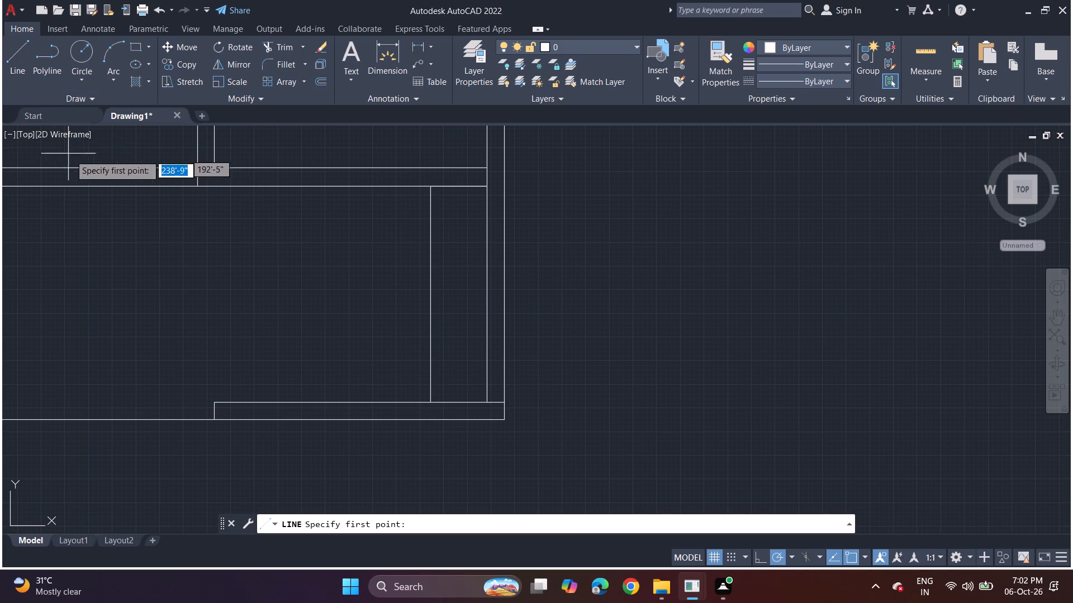
pyautogui.click(431, 189)
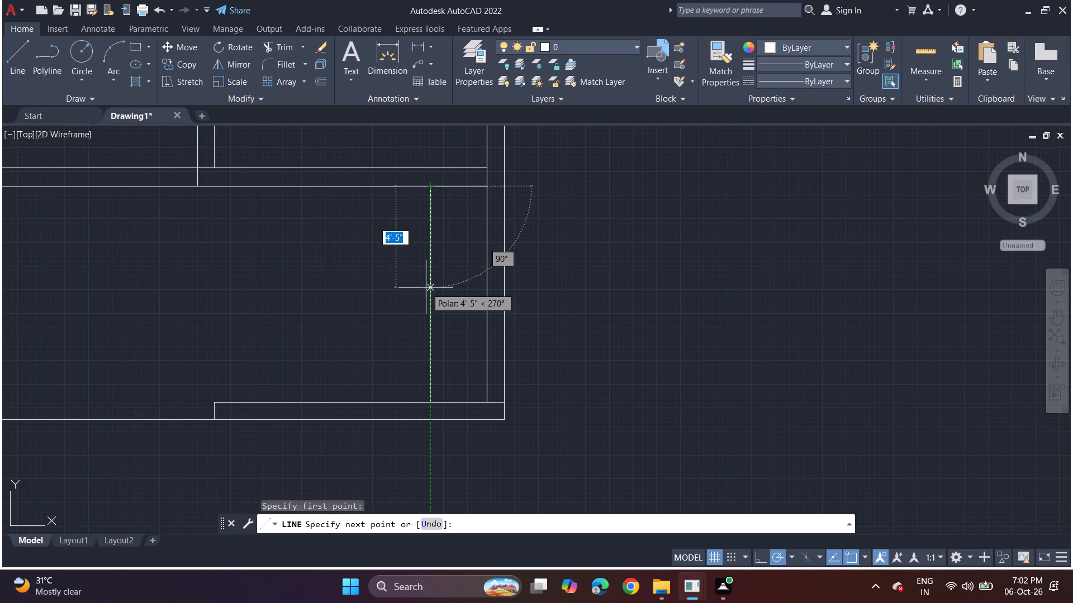
pyautogui.click(429, 288)
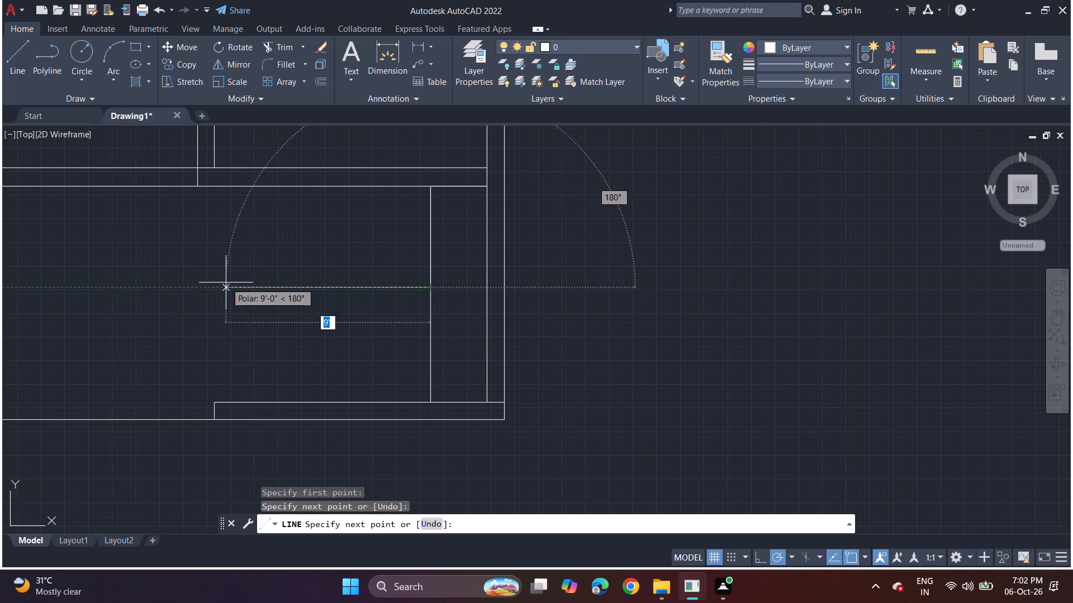
pyautogui.click(240, 286)
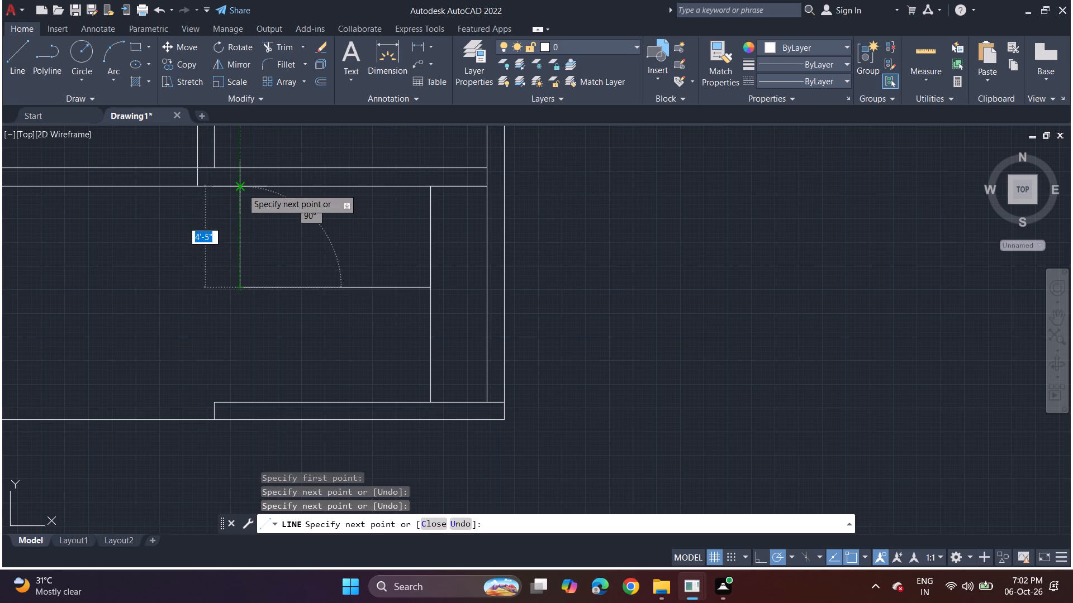
pyautogui.click(242, 188)
pyautogui.press('space')
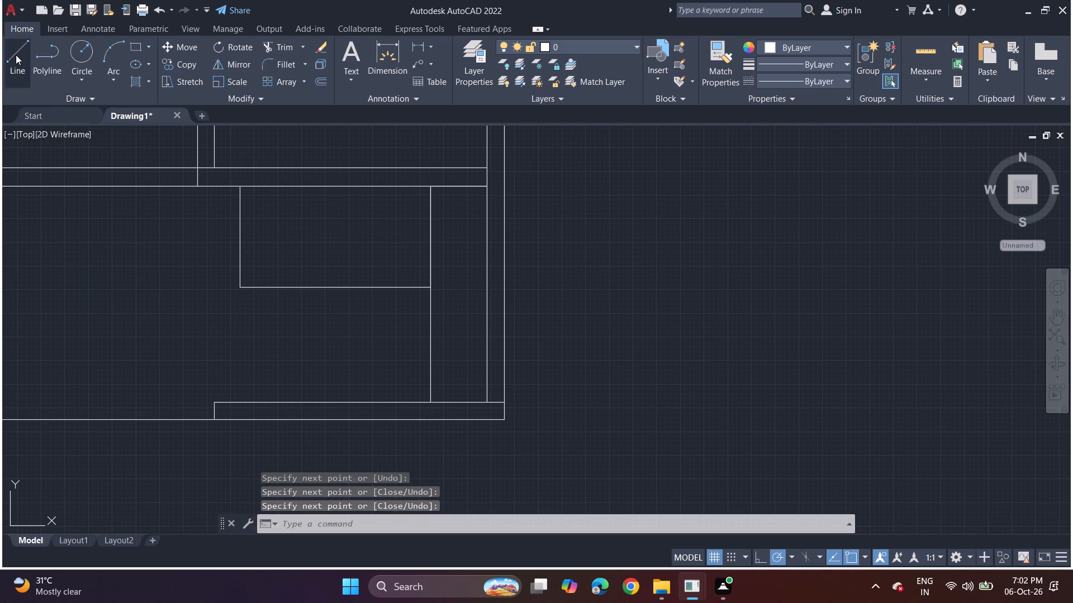
# From the vertical line's bottom end, draw 4'-5" up, about 8'-5" left, and 4'-5" down to the bottom wall's inner face.
pyautogui.click(16, 55)
pyautogui.click(431, 405)
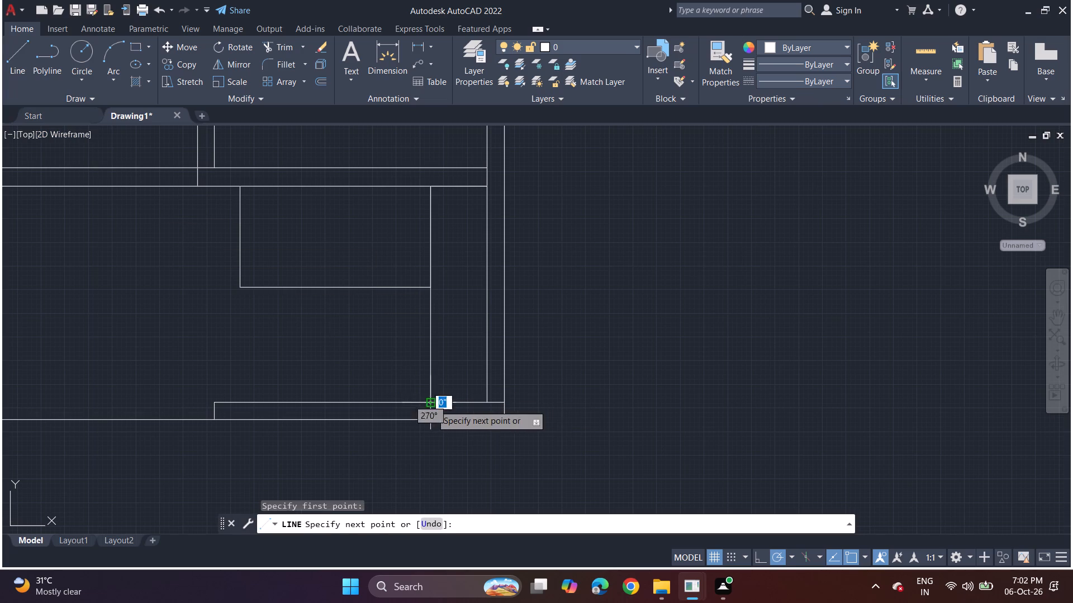
pyautogui.click(431, 303)
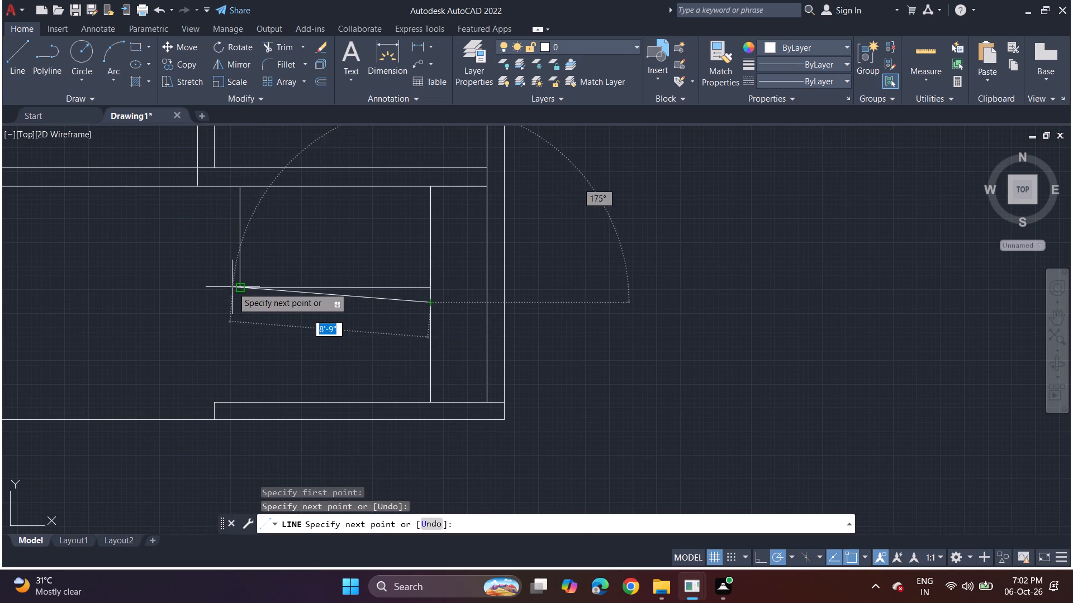
pyautogui.click(239, 302)
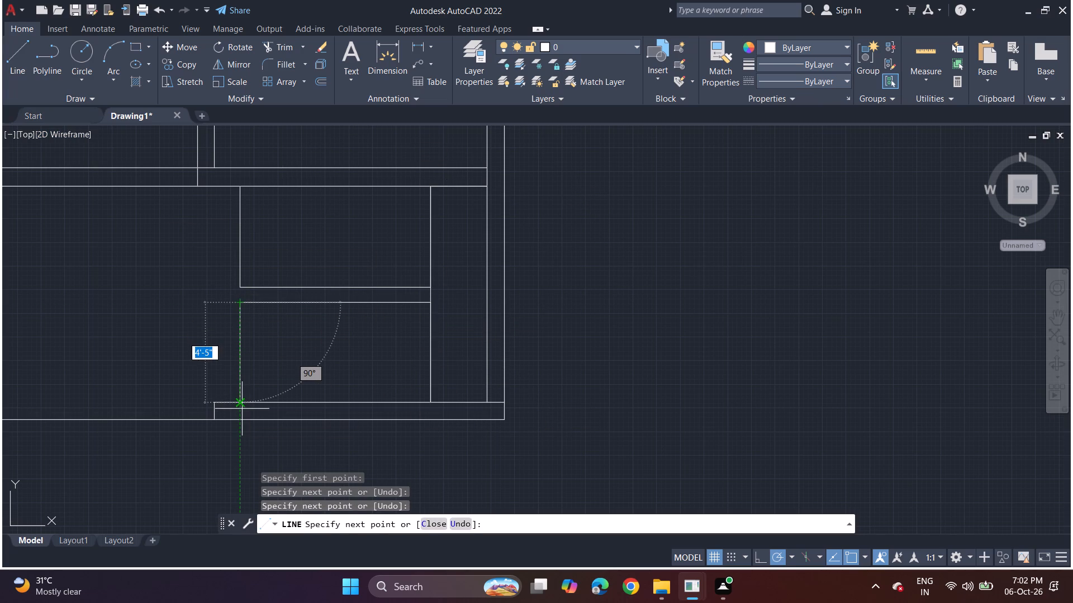
pyautogui.click(242, 409)
pyautogui.press('space')
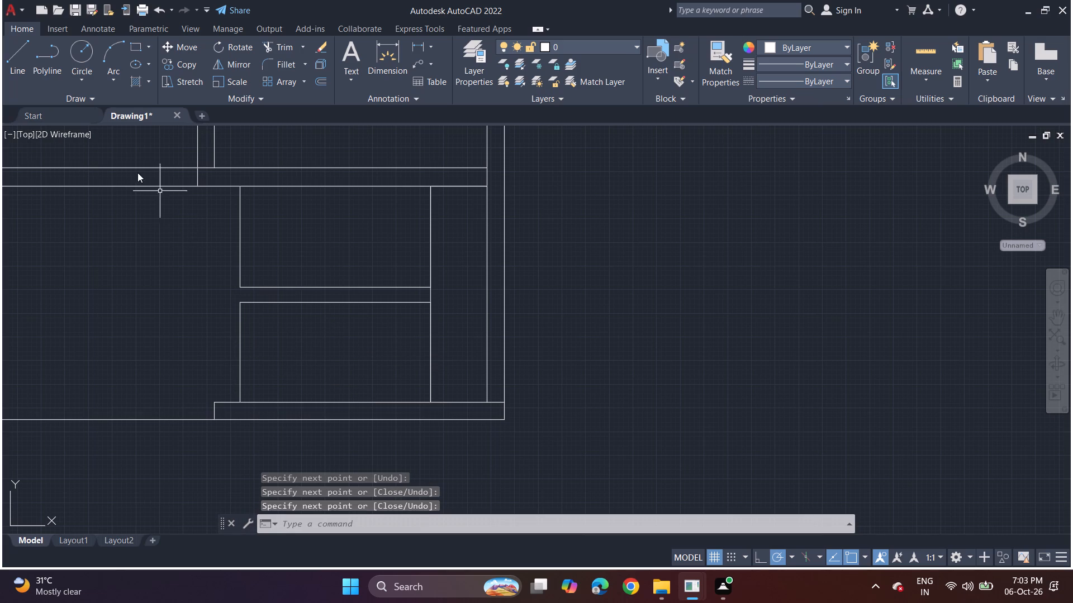
# From the upper rectangle's lower left corner, draw a short segment down and a parallel line about 8'-5" across to the vertical line.
pyautogui.click(6, 57)
pyautogui.scroll(1, 230, 312)
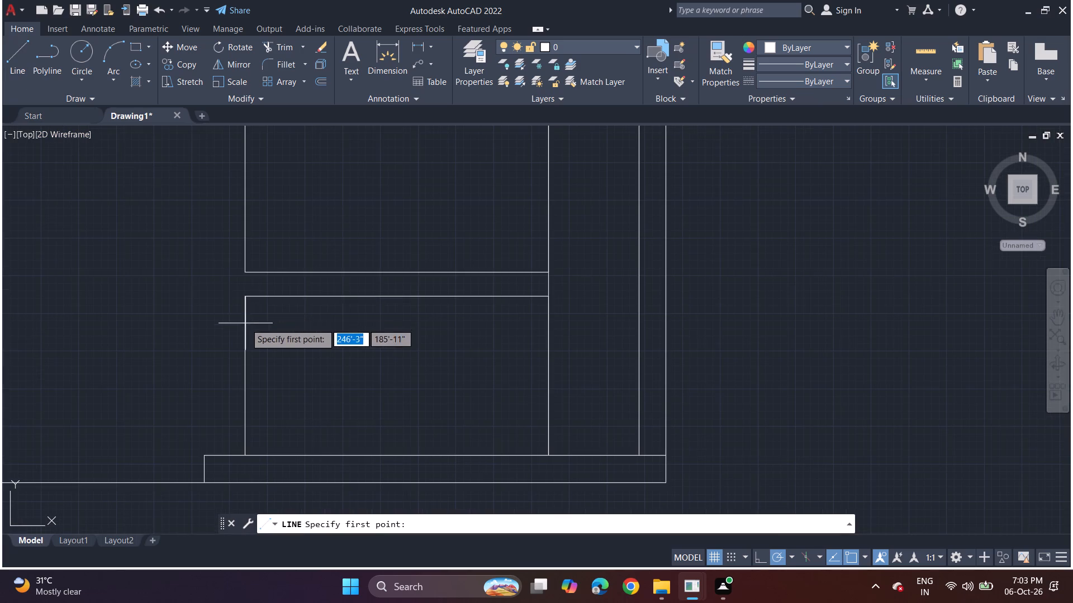
pyautogui.click(245, 271)
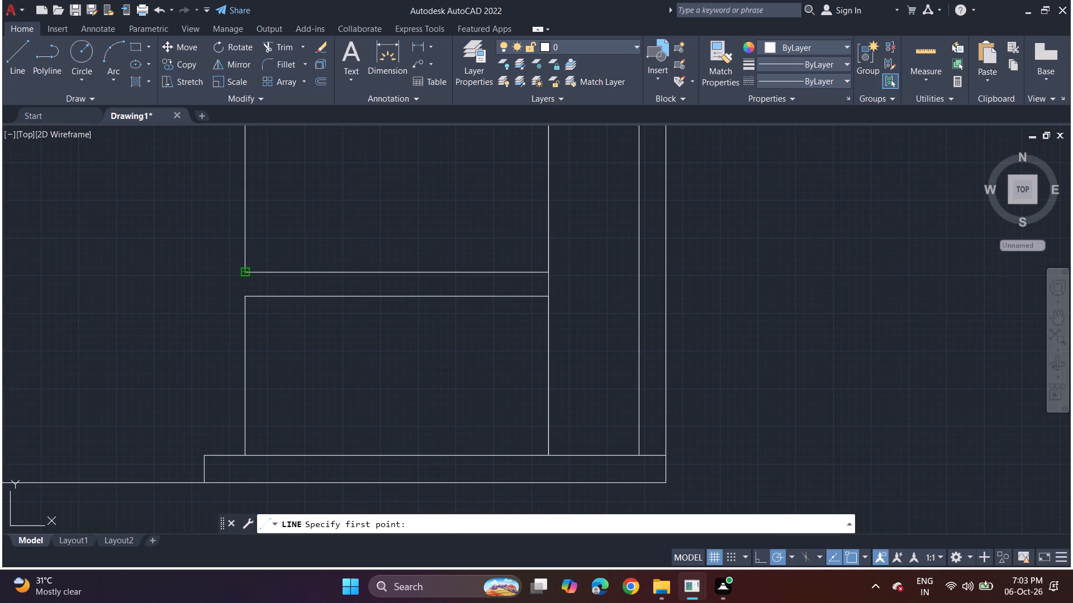
pyautogui.click(251, 280)
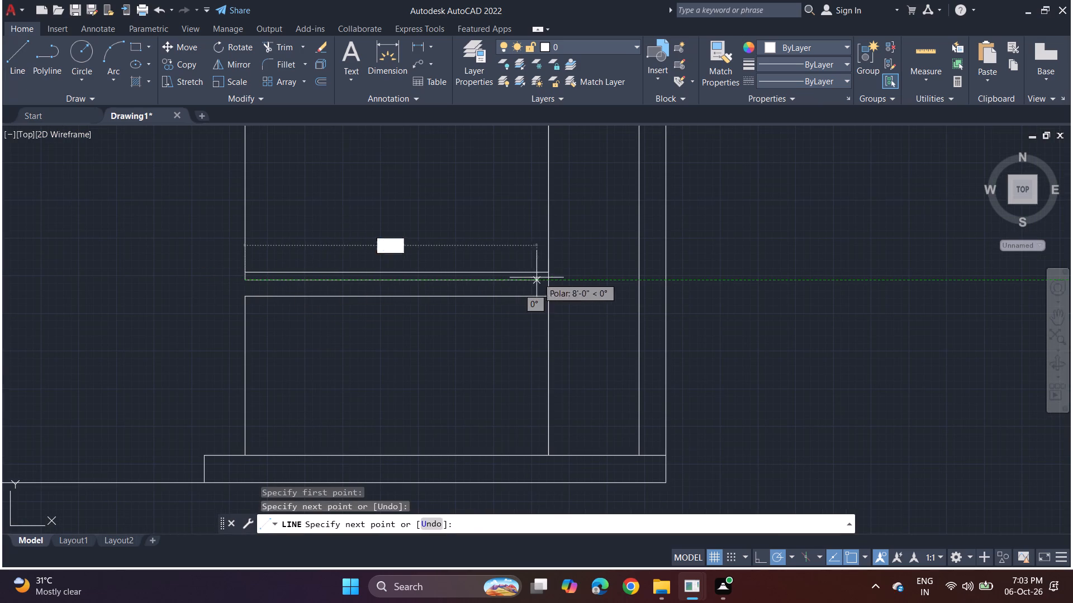
pyautogui.click(550, 276)
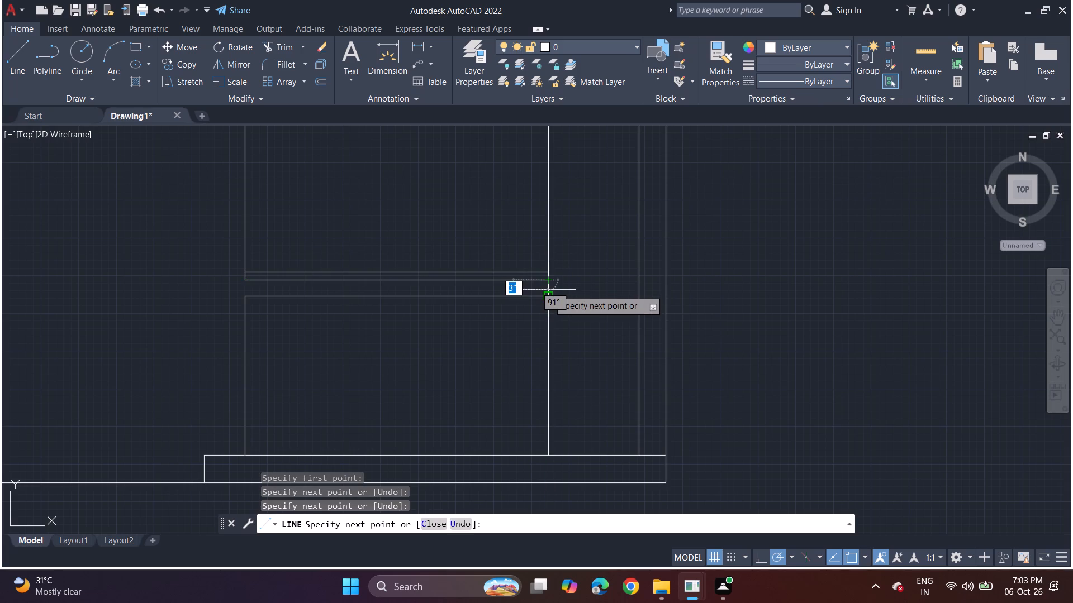
# Continue down to the lower rectangle's top right corner, back up slightly, 8'-5" left, and down to its top left corner.
pyautogui.doubleClick(548, 290)
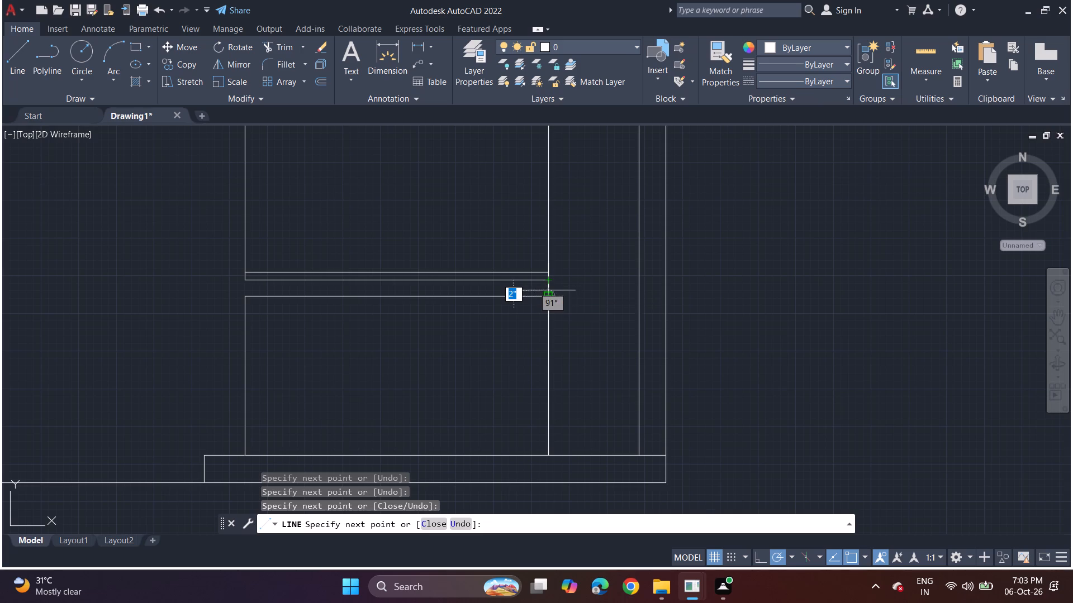
pyautogui.doubleClick(548, 290)
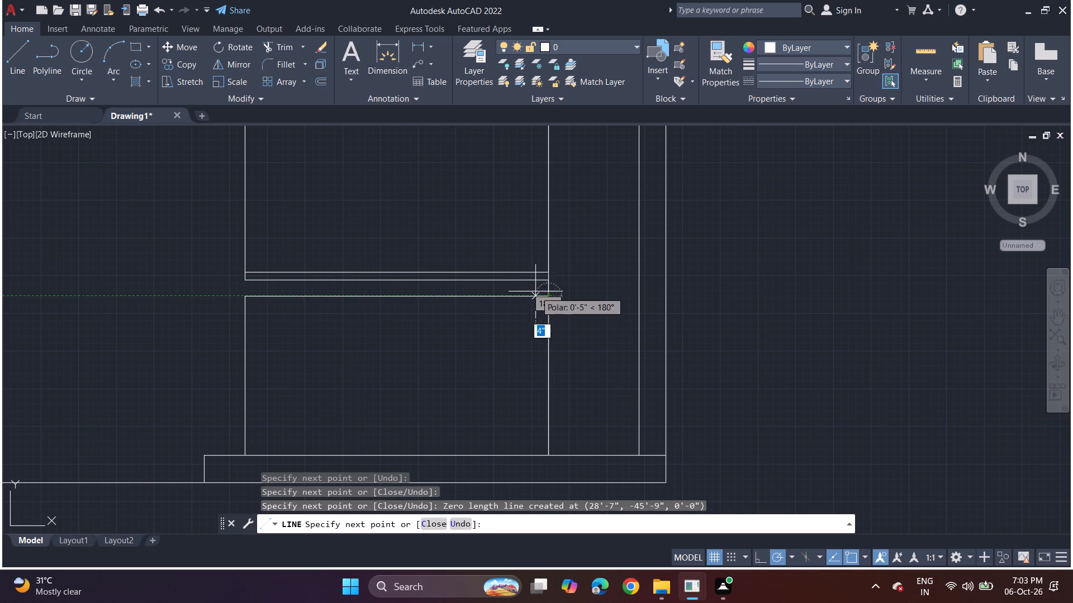
pyautogui.scroll(3, 545, 287)
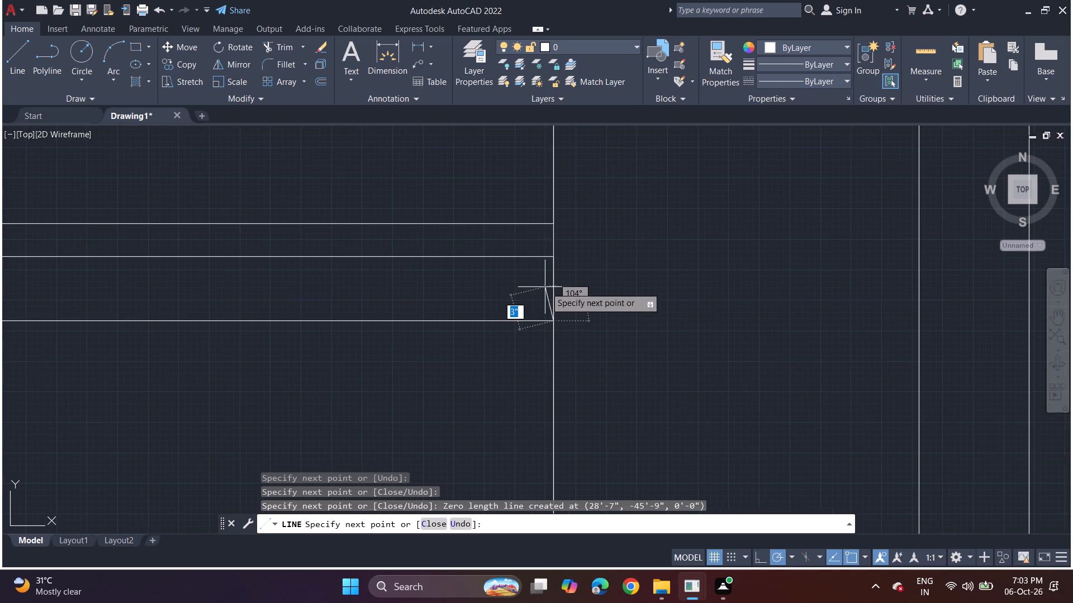
pyautogui.click(554, 293)
pyautogui.scroll(-2, 215, 291)
pyautogui.moveTo(133, 288); pyautogui.dragTo(513, 308, button='middle')
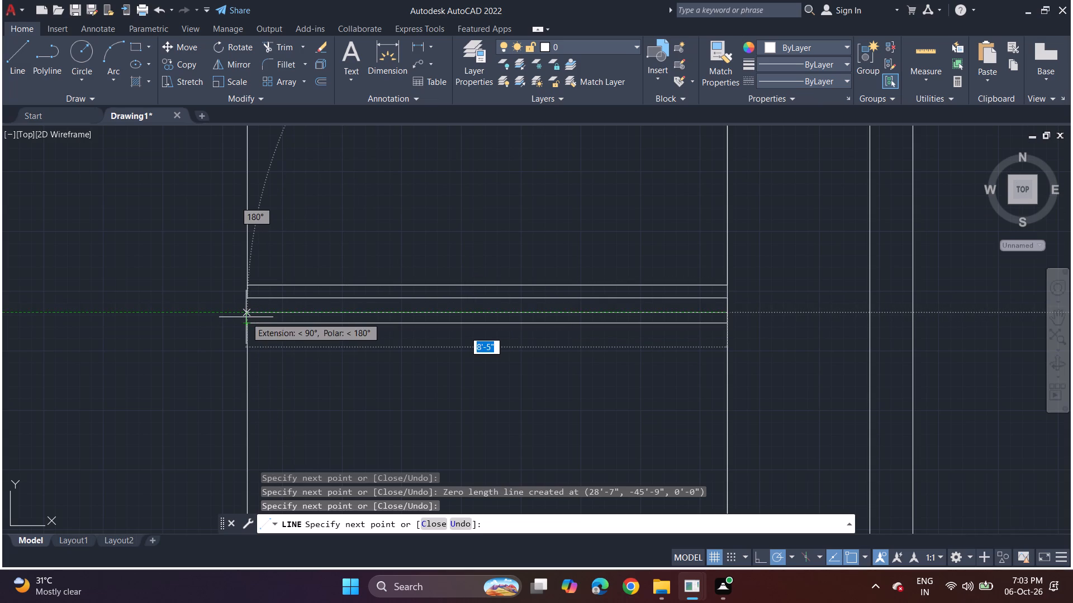
pyautogui.click(246, 317)
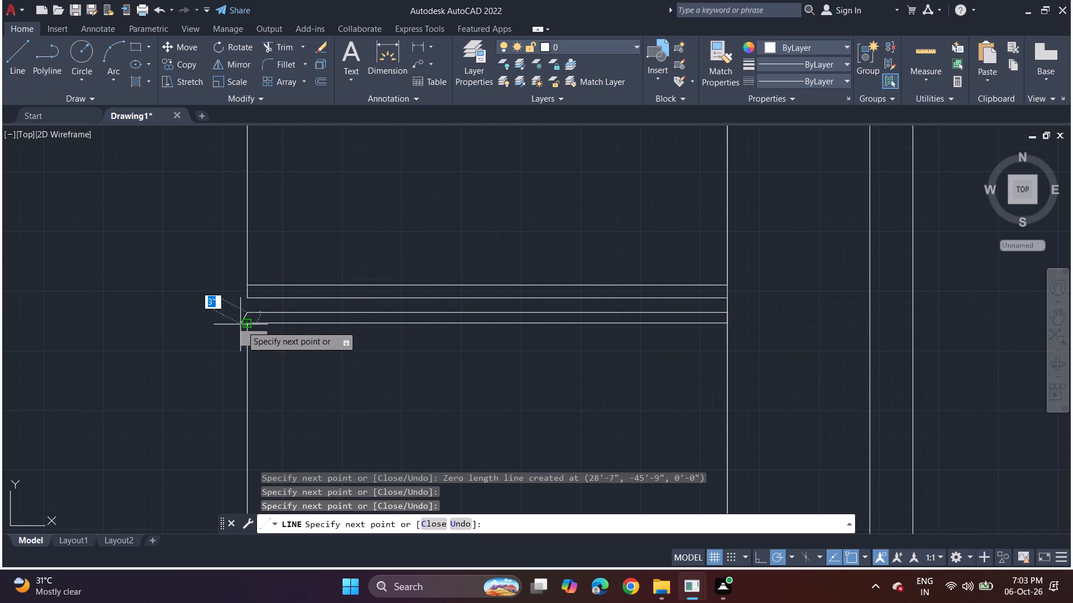
pyautogui.click(243, 327)
pyautogui.press('space')
# From the upper staircase rectangle's top right corner, draw 0.7' left along the wall and 4'-5" down to the rectangle's bottom edge.
pyautogui.scroll(-2, 365, 242)
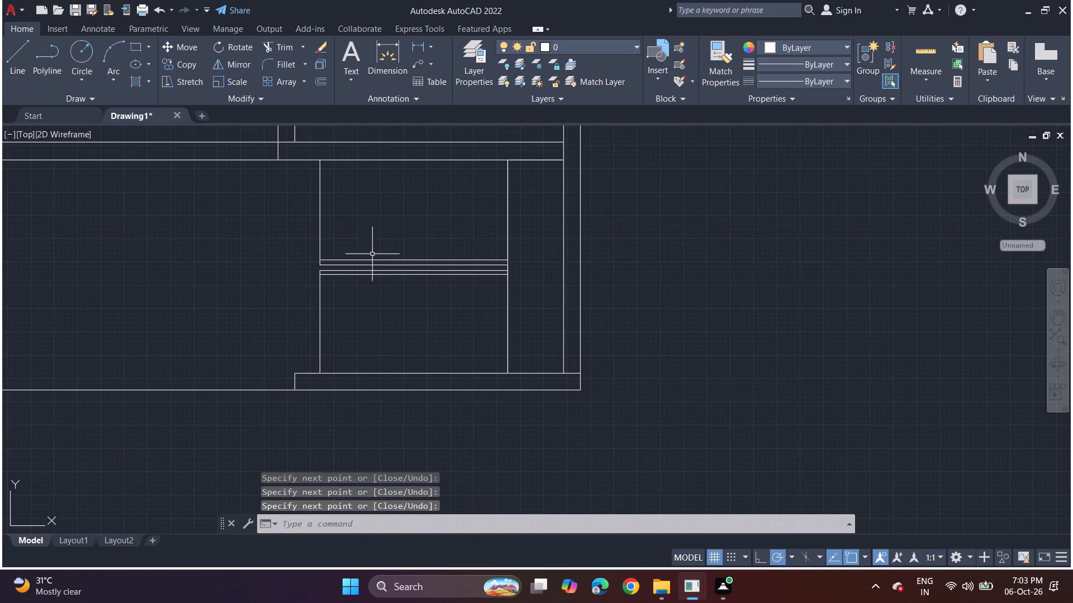
pyautogui.moveTo(373, 244); pyautogui.dragTo(363, 342, button='middle')
pyautogui.click(22, 49)
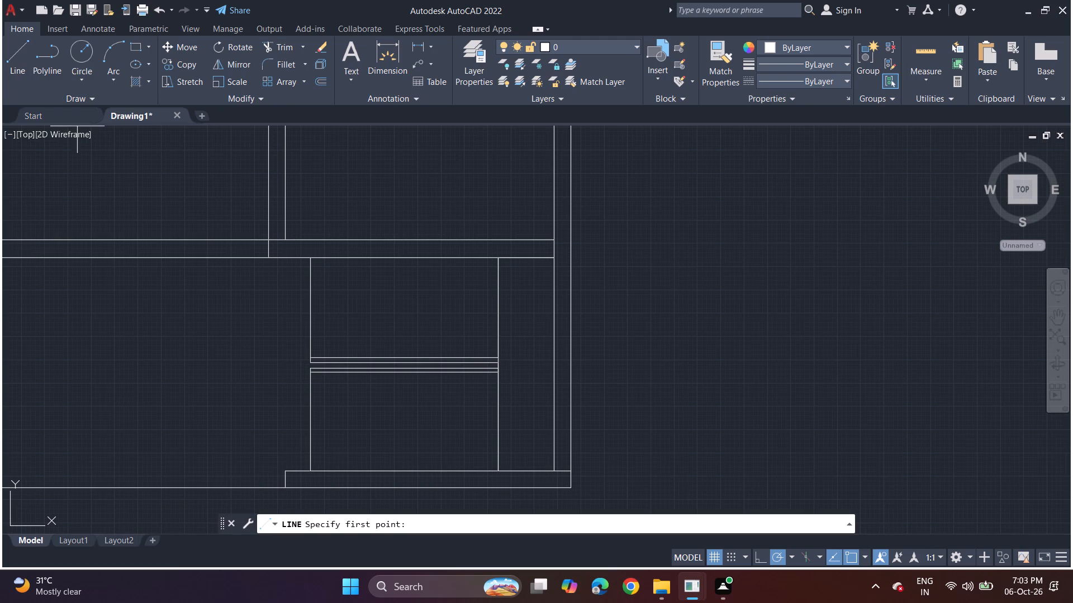
pyautogui.click(498, 259)
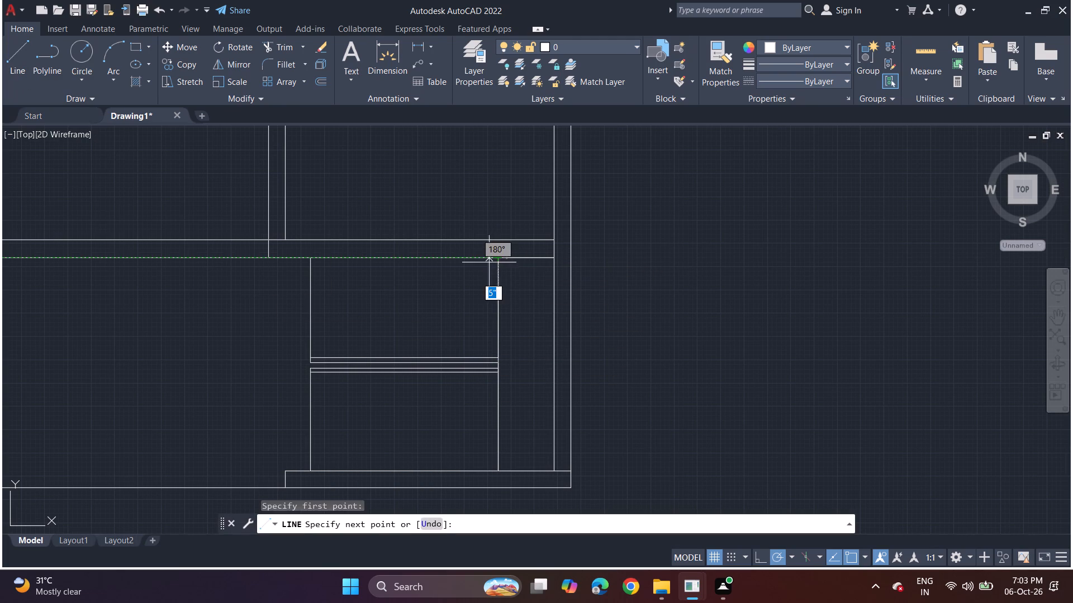
pyautogui.write('0.')
pyautogui.press('7')
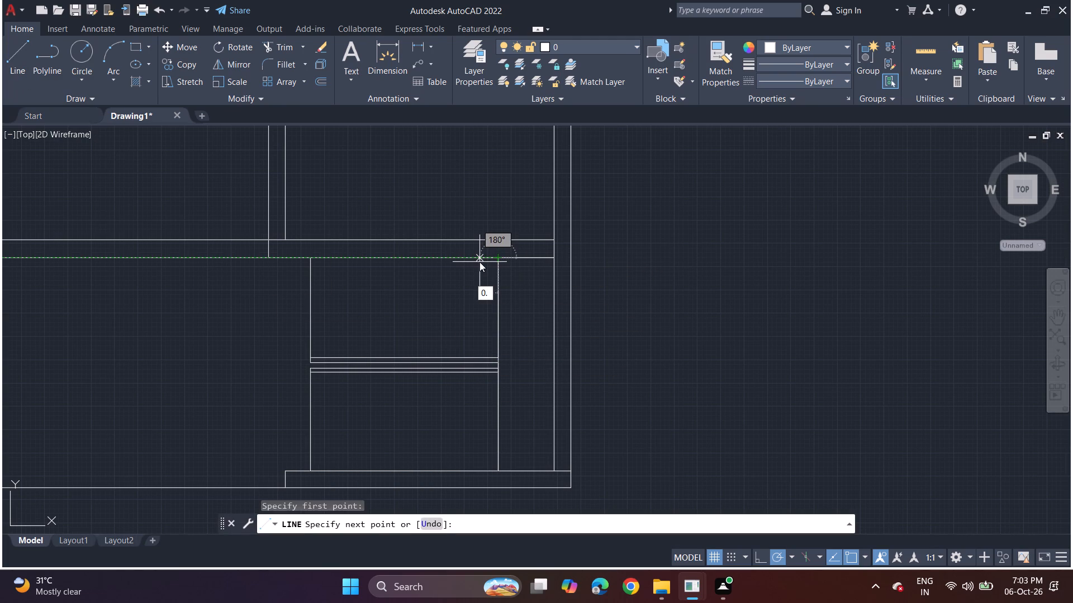
pyautogui.hotkey('shift', '"')
pyautogui.press('Return')
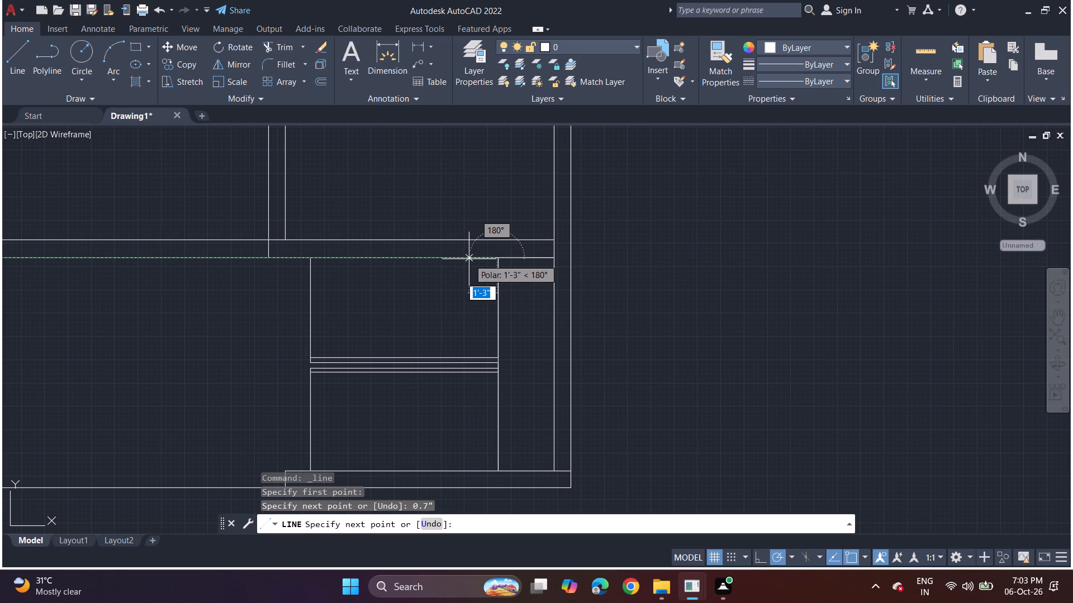
pyautogui.hotkey('ctrl', 'z')
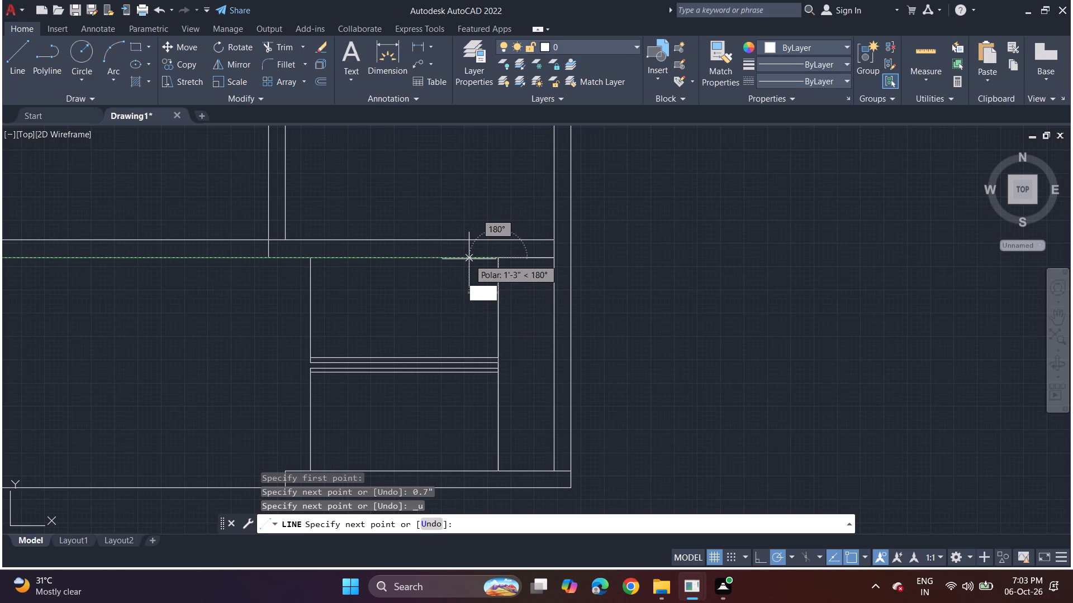
pyautogui.write('0.7')
pyautogui.press("'")
pyautogui.press('Return')
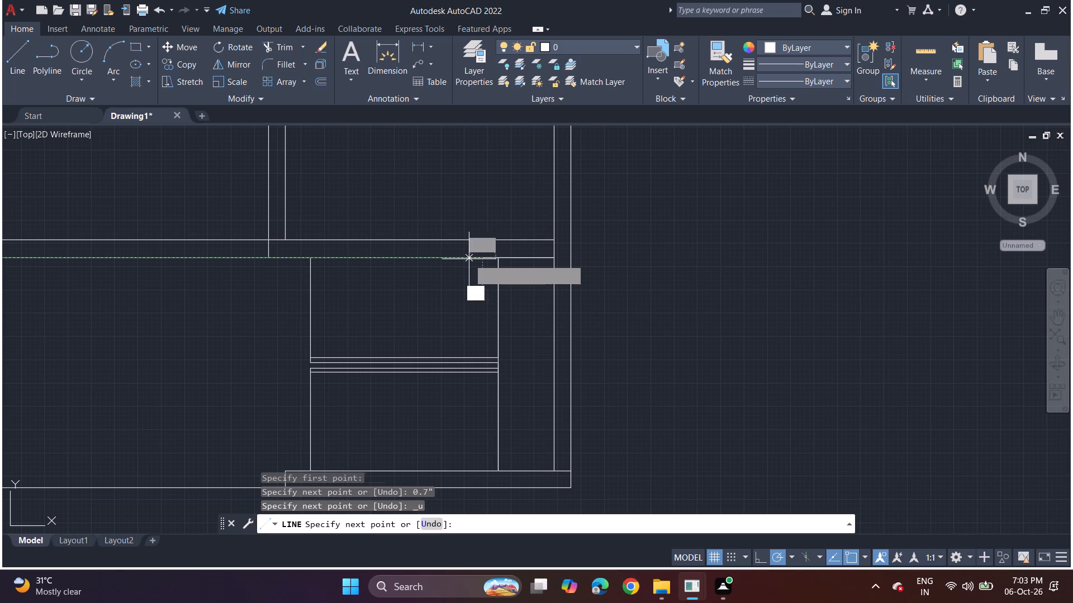
pyautogui.click(485, 358)
pyautogui.press('space')
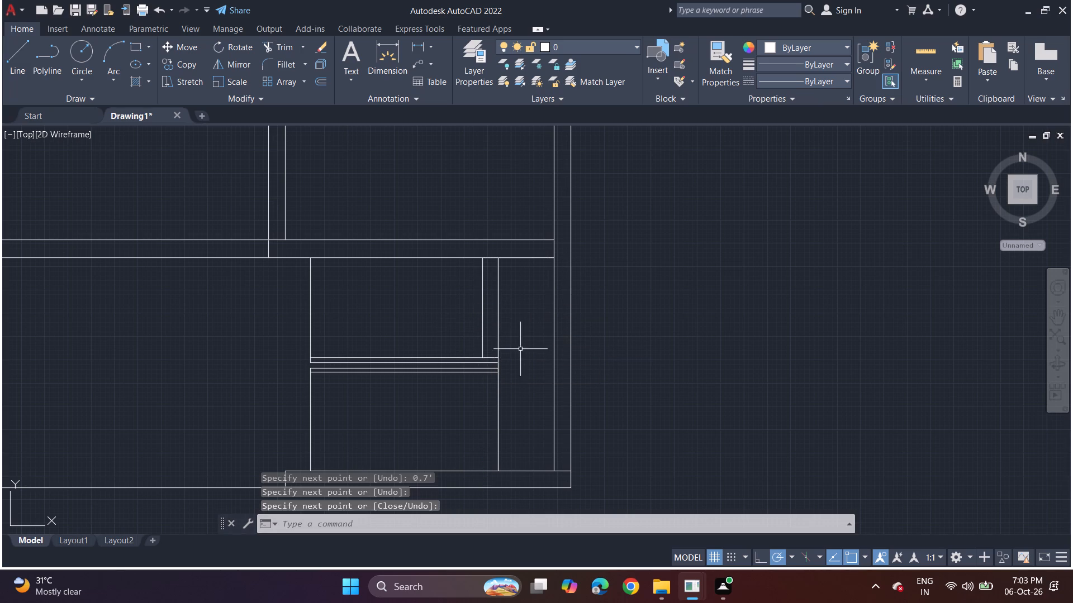
# From the lower staircase rectangle's top right corner, draw 0.7' left and straight down to the bottom wall's inner face.
pyautogui.click(11, 71)
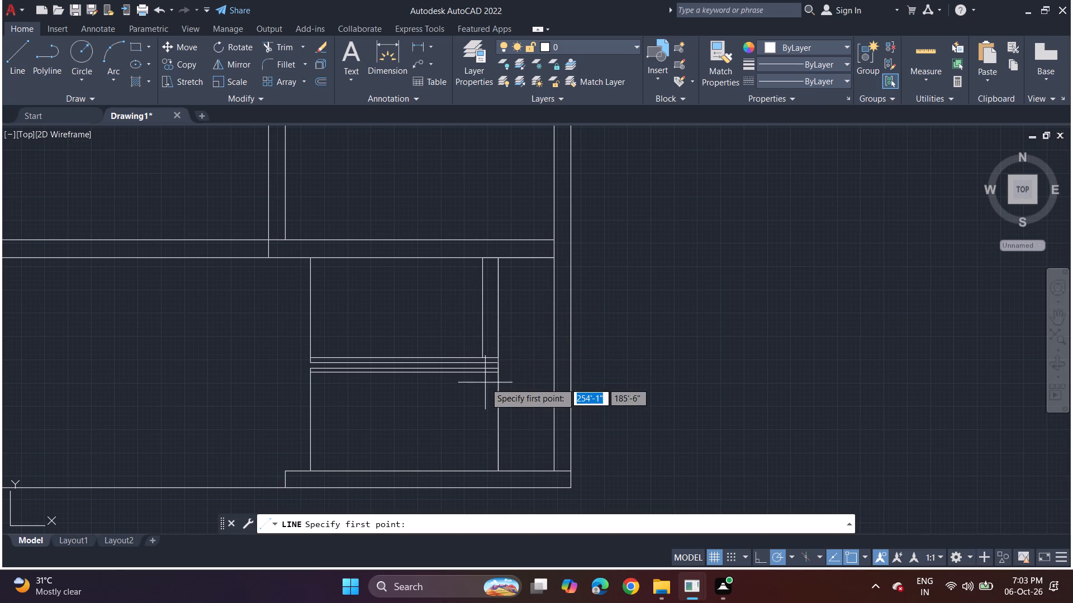
pyautogui.click(500, 373)
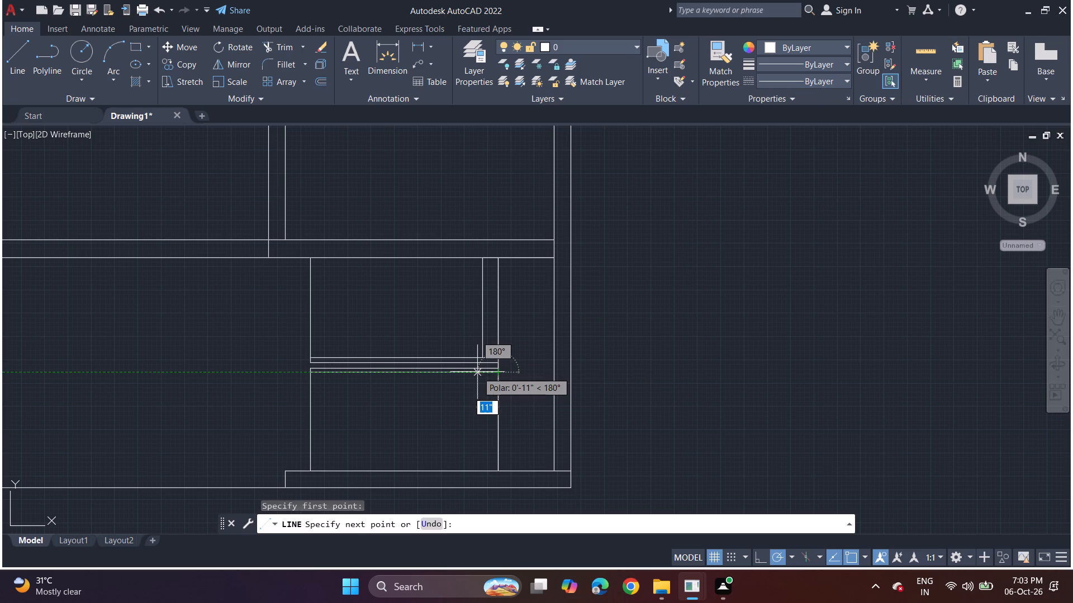
pyautogui.write("0.7'")
pyautogui.press('Return')
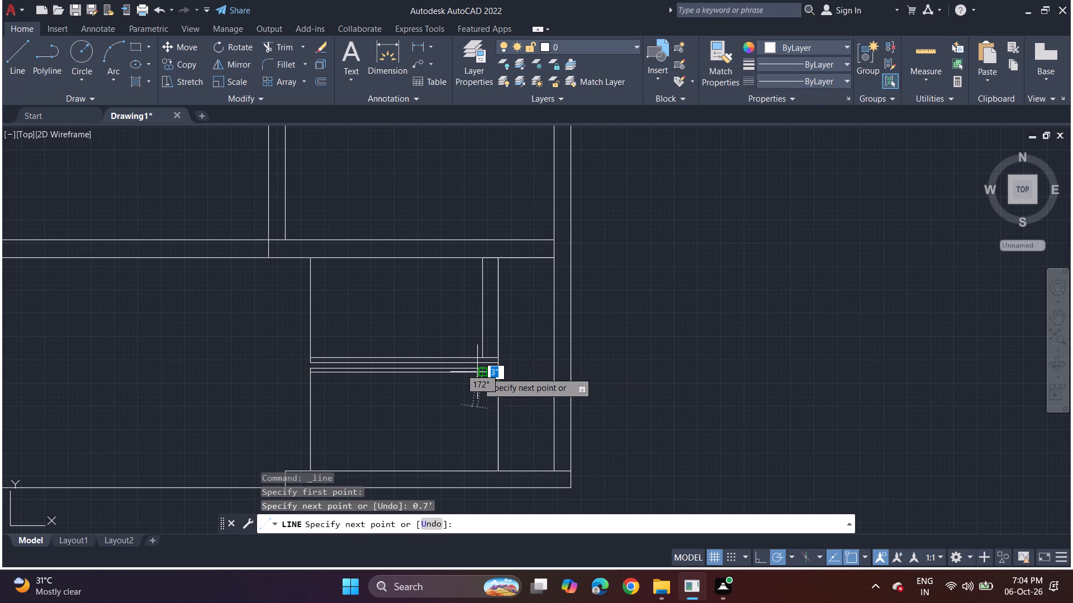
pyautogui.click(485, 473)
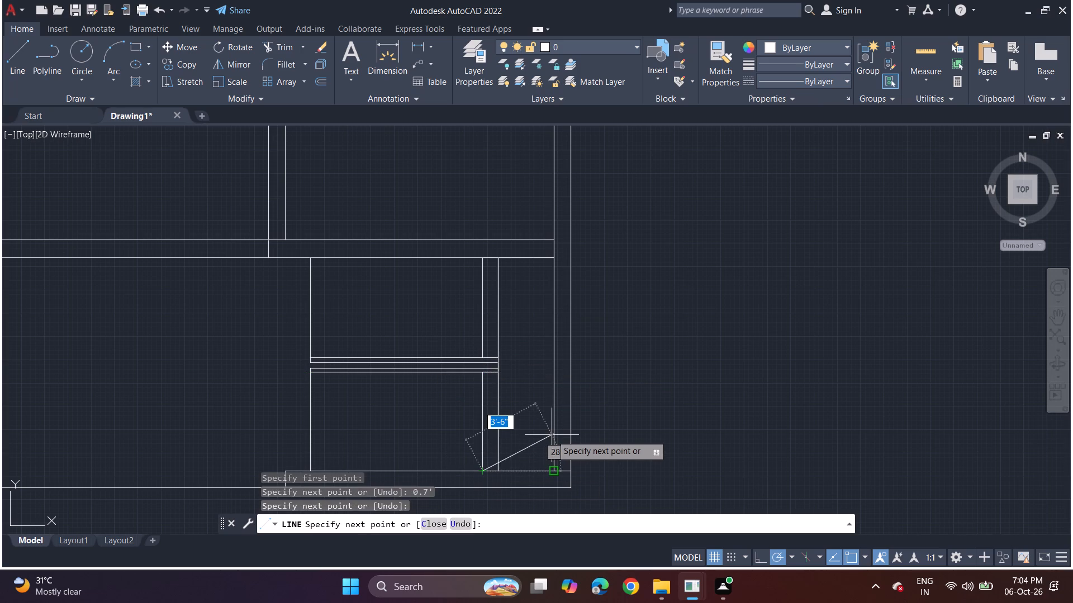
pyautogui.press('space')
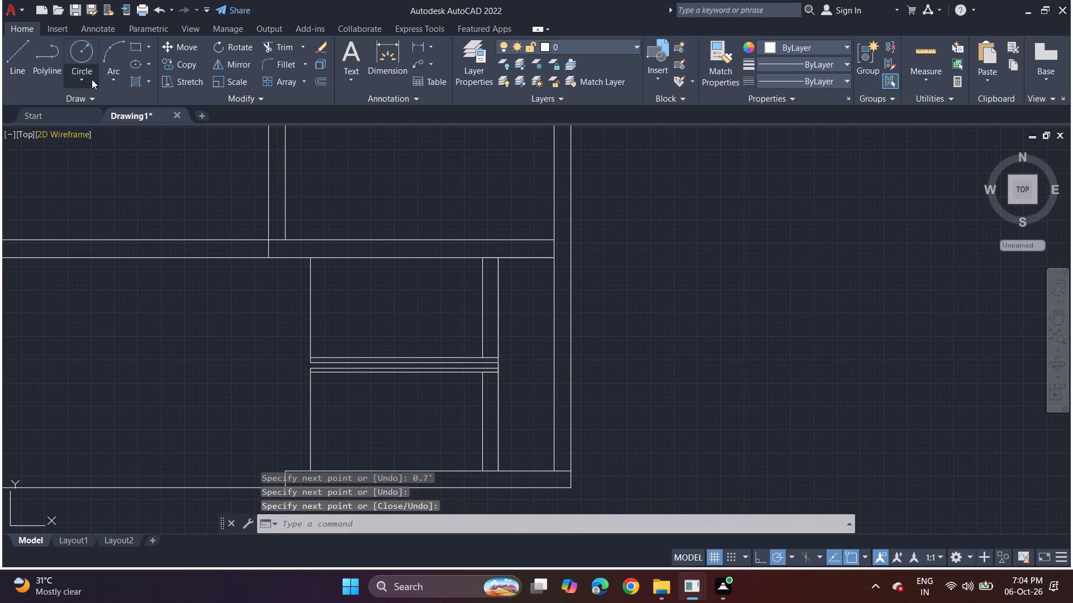
# Start the Offset command.
pyautogui.press('o')
pyautogui.write('ff')
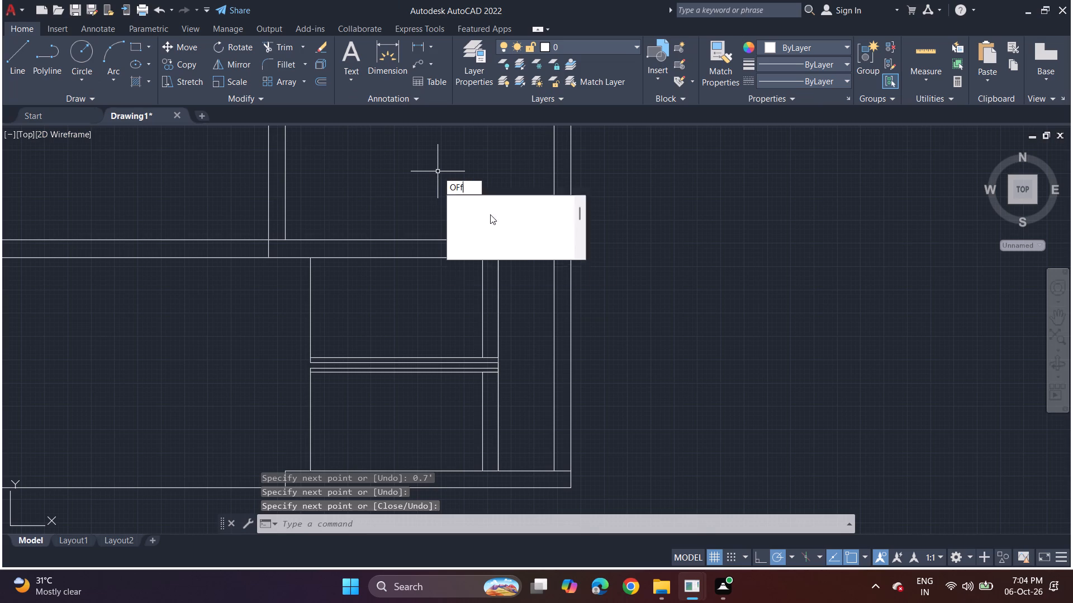
pyautogui.click(488, 205)
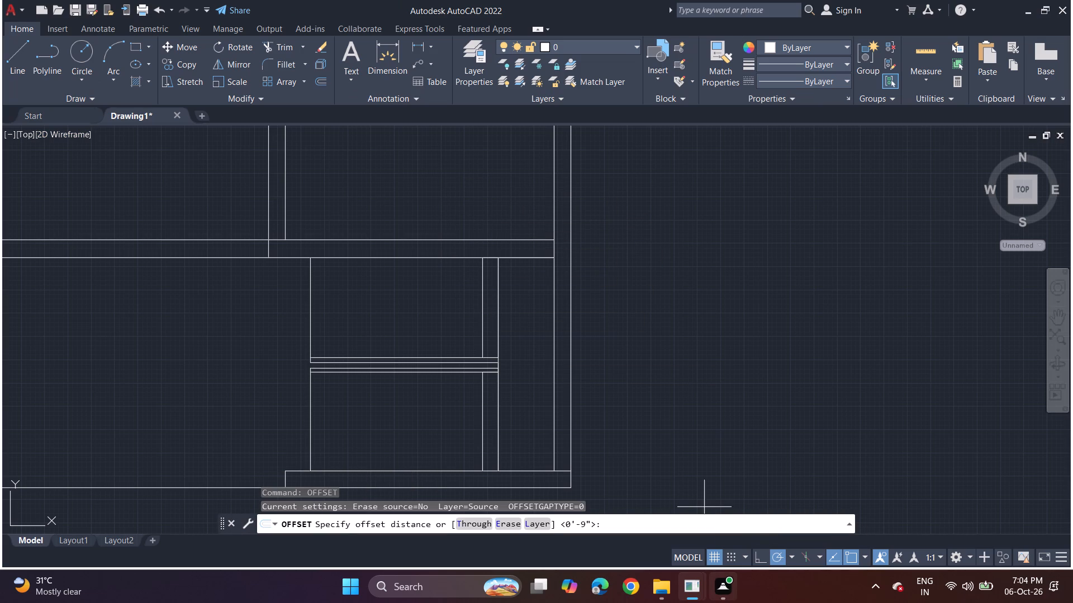
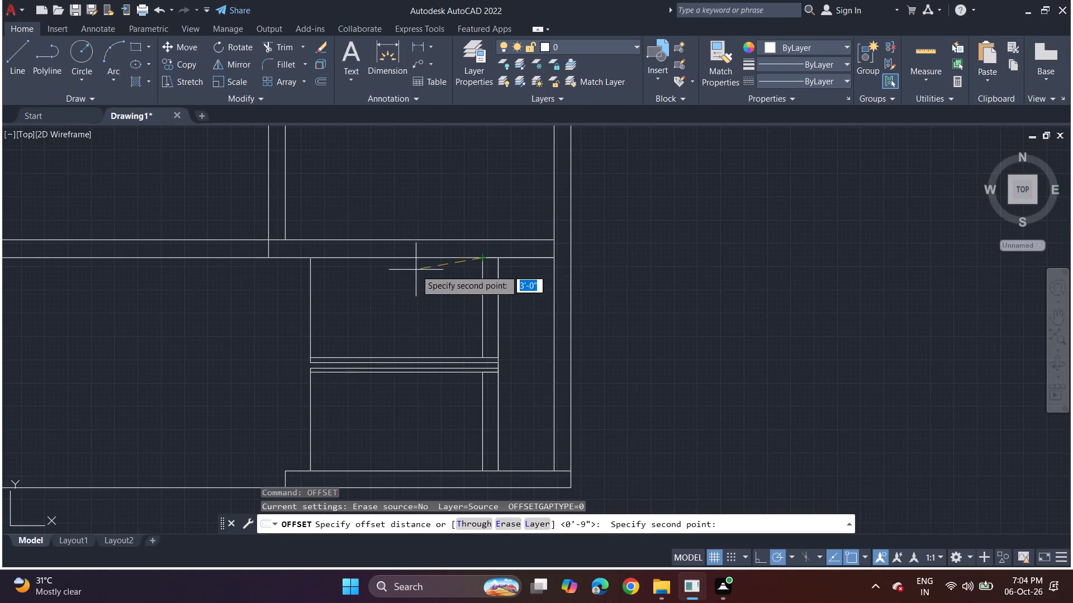
# With an offset distance of 0.7', offset the westernmost tread line twice toward the west in both stair flights.
pyautogui.write("0.7'")
pyautogui.press('Return')
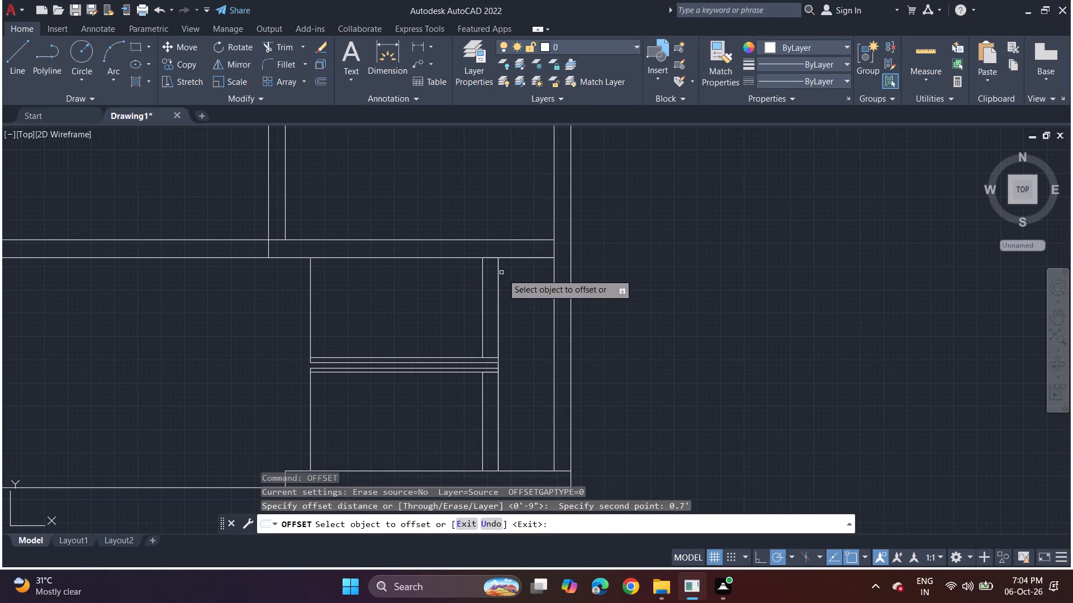
pyautogui.click(483, 294)
pyautogui.click(420, 304)
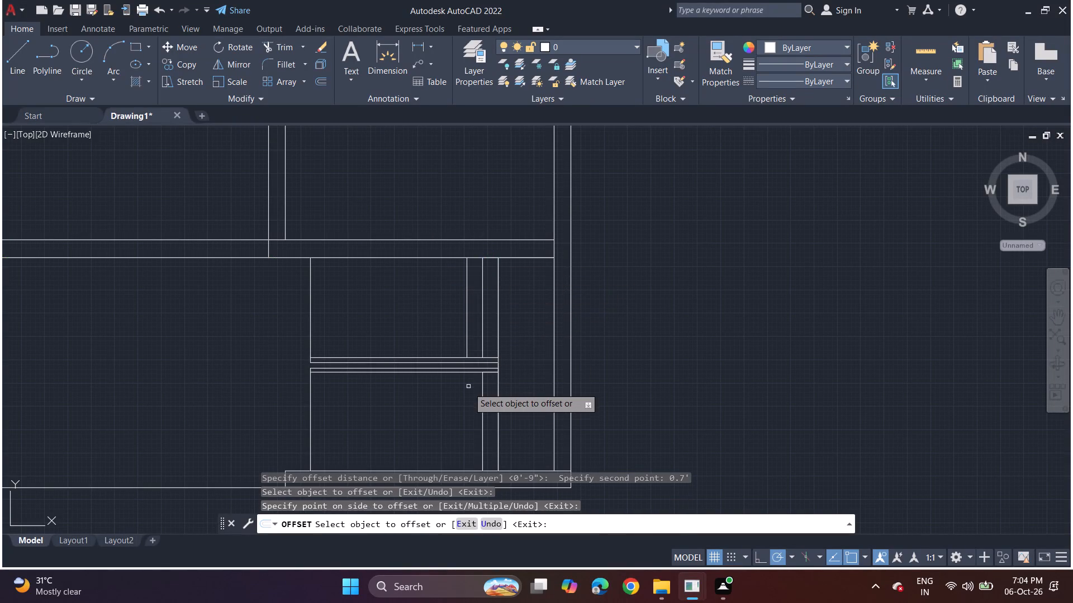
pyautogui.click(483, 402)
pyautogui.click(434, 405)
pyautogui.click(468, 332)
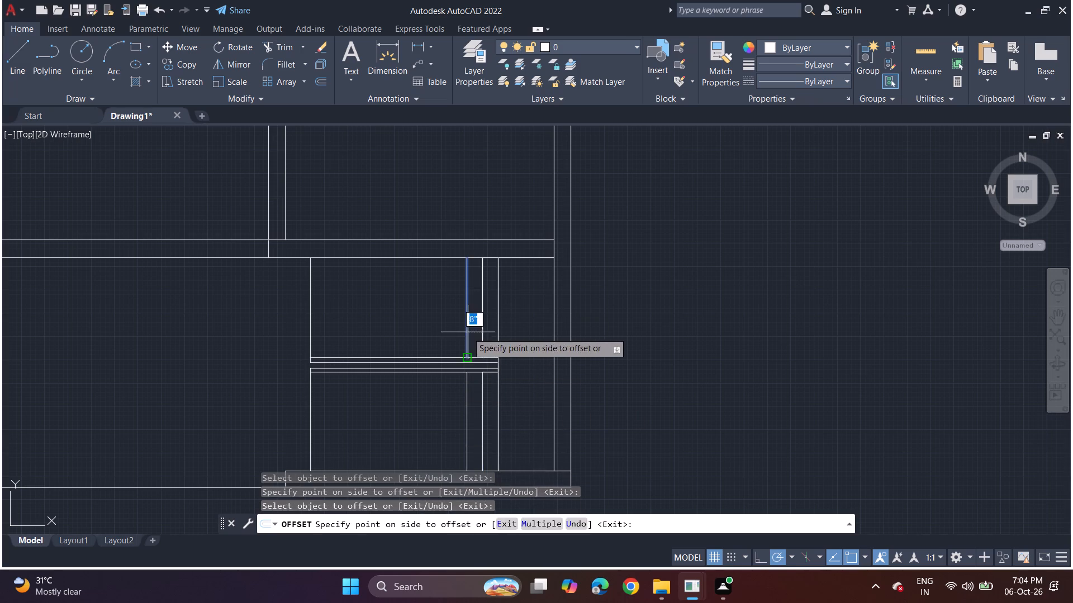
pyautogui.click(415, 333)
pyautogui.moveTo(467, 398); pyautogui.dragTo(458, 398)
pyautogui.click(386, 401)
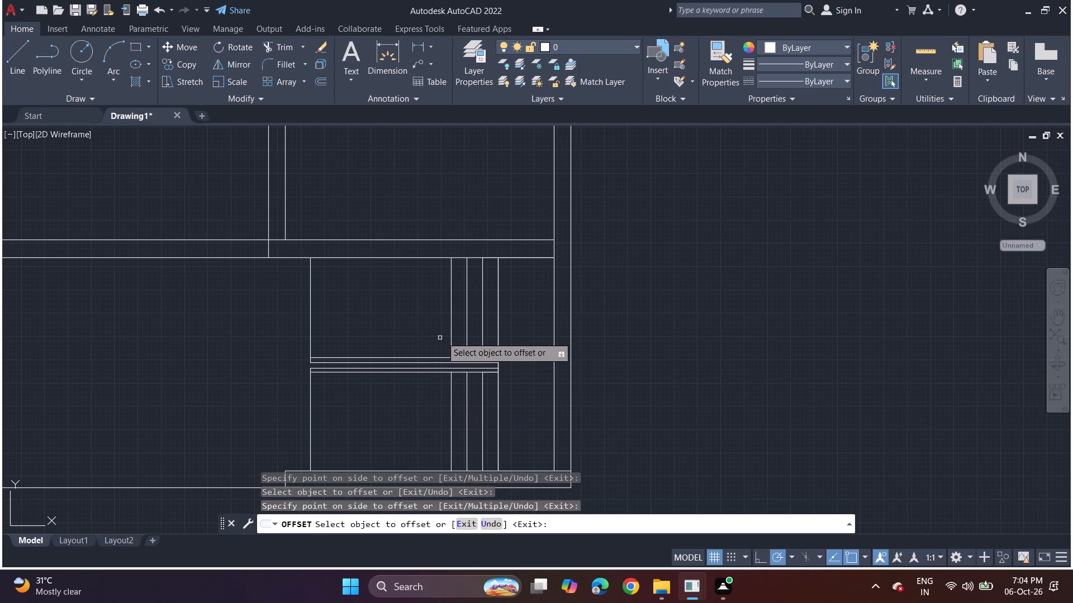
# Offset three more tread lines westward at the 0.7' spacing in both the upper and lower stair flights.
pyautogui.click(450, 338)
pyautogui.click(362, 346)
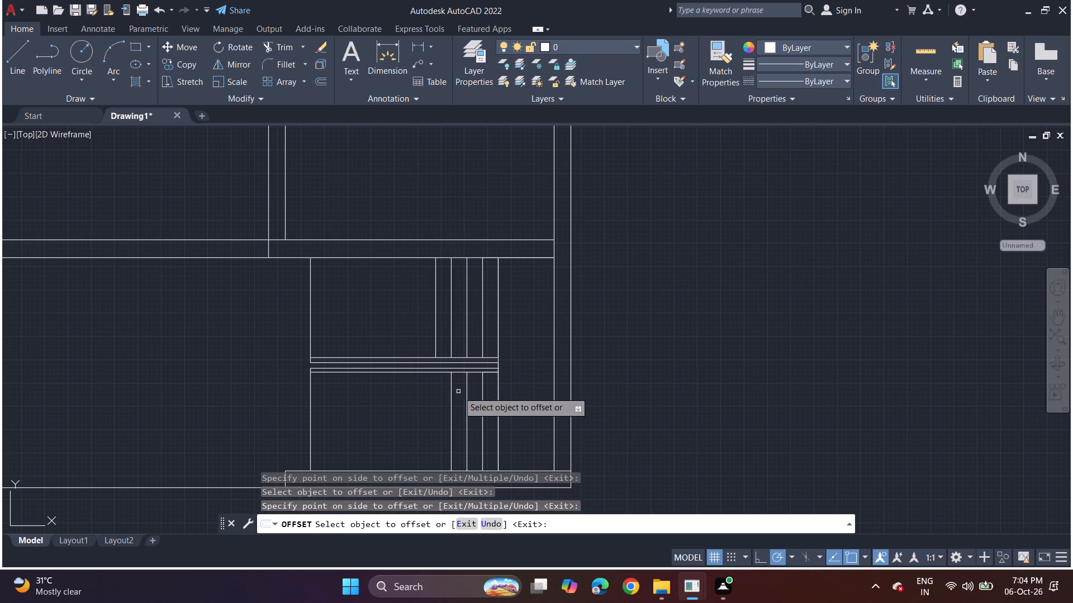
pyautogui.click(450, 401)
pyautogui.click(383, 400)
pyautogui.moveTo(434, 335); pyautogui.dragTo(411, 337)
pyautogui.click(329, 351)
pyautogui.click(435, 400)
pyautogui.click(363, 397)
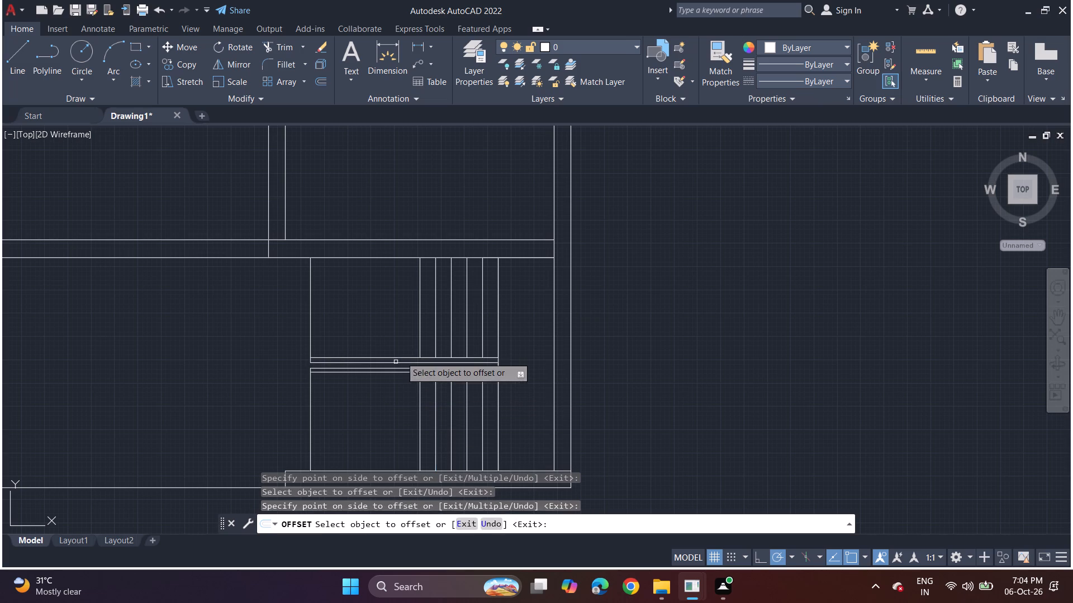
pyautogui.click(420, 331)
pyautogui.click(339, 337)
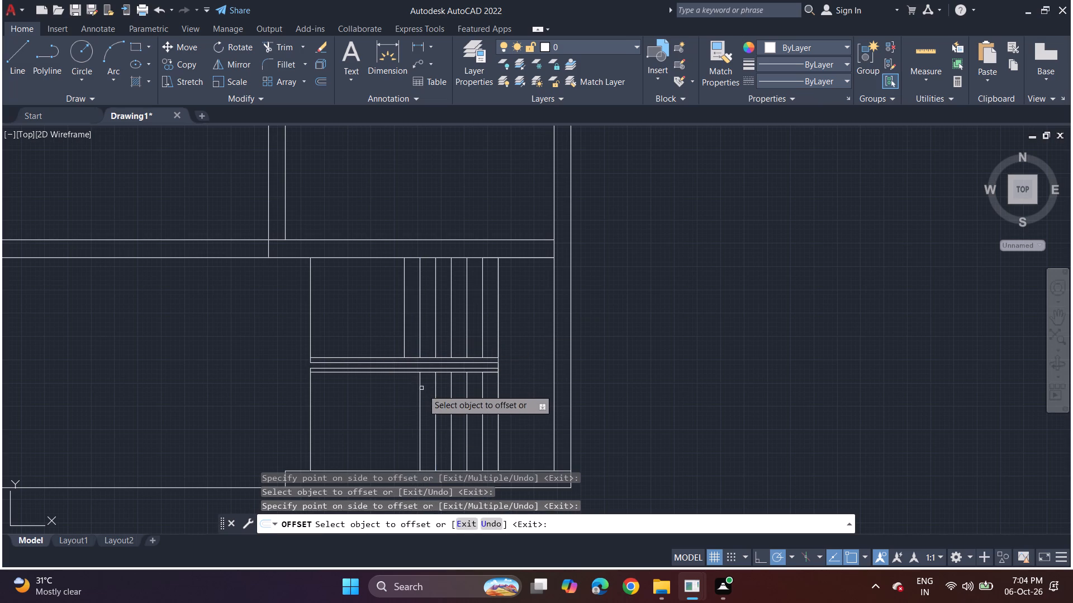
pyautogui.moveTo(420, 395); pyautogui.dragTo(413, 391)
pyautogui.click(357, 389)
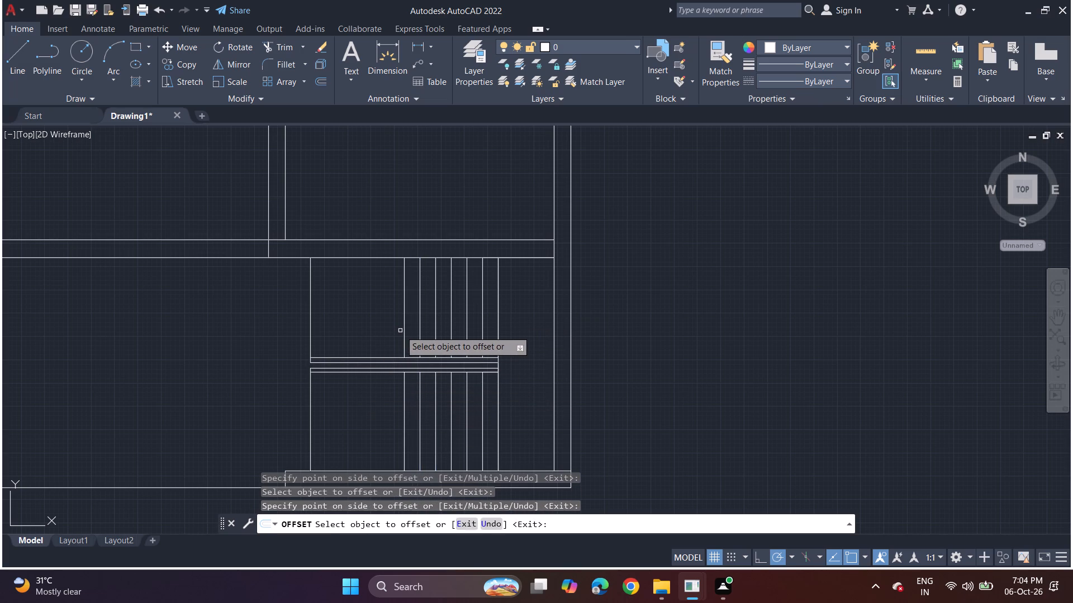
# Offset the remaining five tread lines westward at the same spacing to fill the upper flight.
pyautogui.moveTo(404, 332); pyautogui.dragTo(386, 332)
pyautogui.click(325, 341)
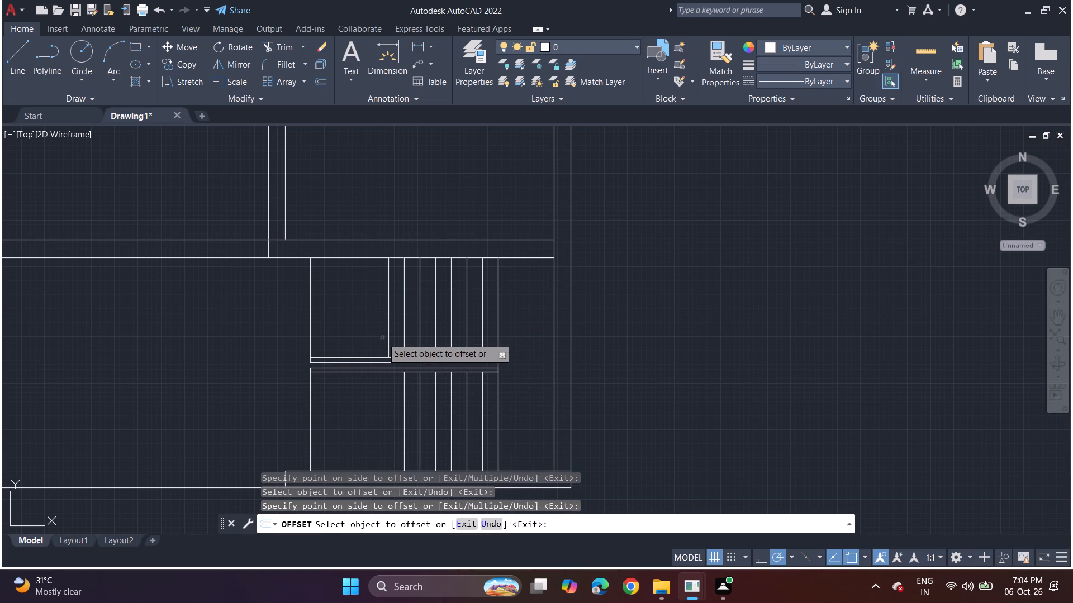
pyautogui.moveTo(388, 336); pyautogui.dragTo(378, 332)
pyautogui.click(325, 332)
pyautogui.moveTo(373, 332); pyautogui.dragTo(362, 330)
pyautogui.click(320, 330)
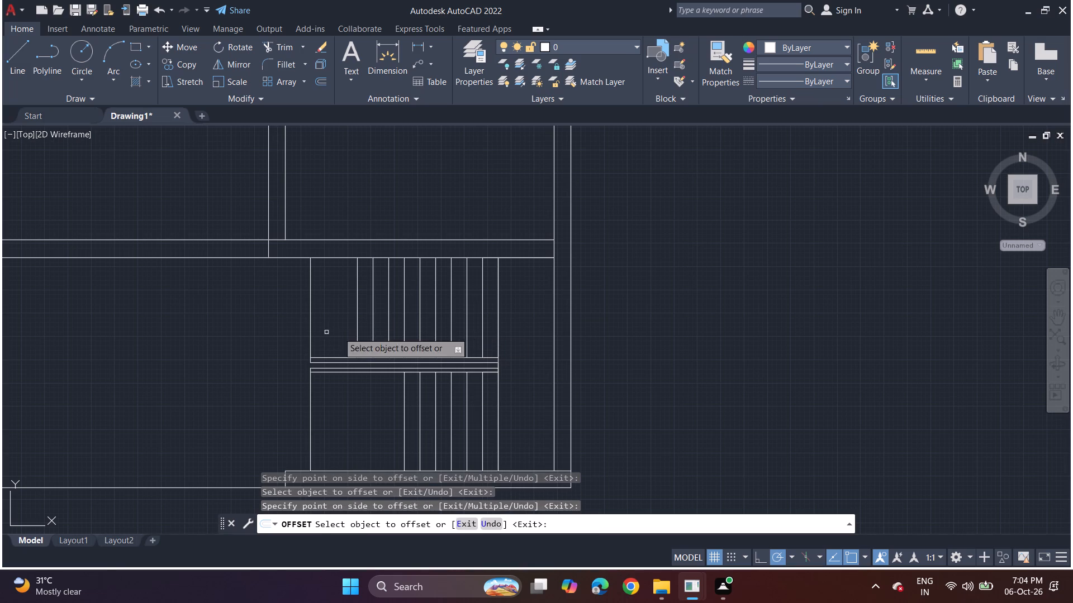
pyautogui.moveTo(358, 334); pyautogui.dragTo(351, 336)
pyautogui.click(299, 335)
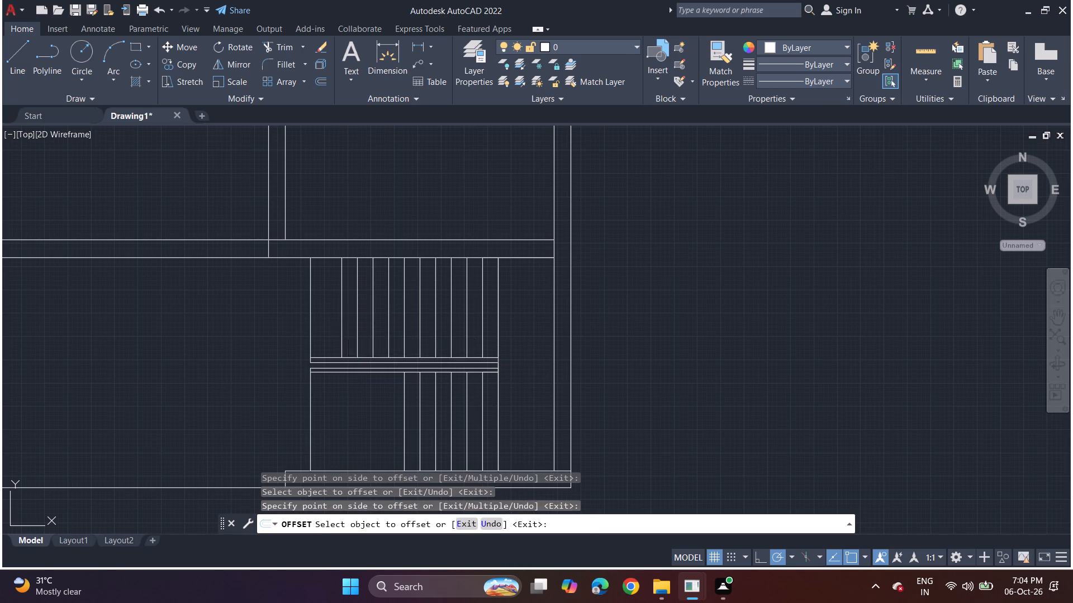
pyautogui.click(339, 331)
pyautogui.click(325, 331)
# Offset the remaining five tread lines westward at the same spacing to fill the lower flight.
pyautogui.click(402, 425)
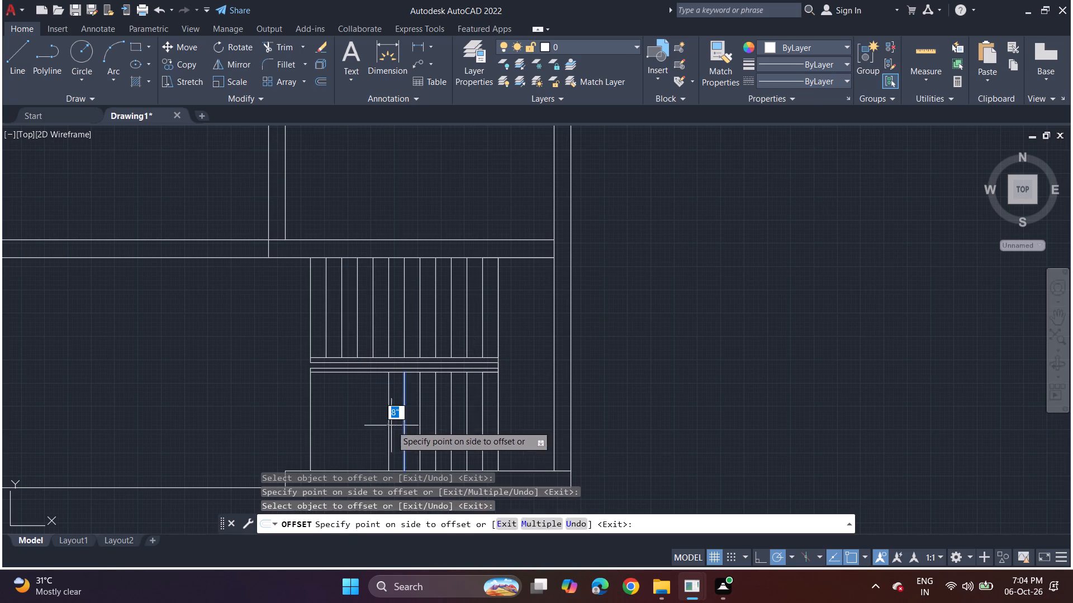
pyautogui.click(369, 429)
pyautogui.moveTo(387, 432); pyautogui.dragTo(379, 433)
pyautogui.click(353, 433)
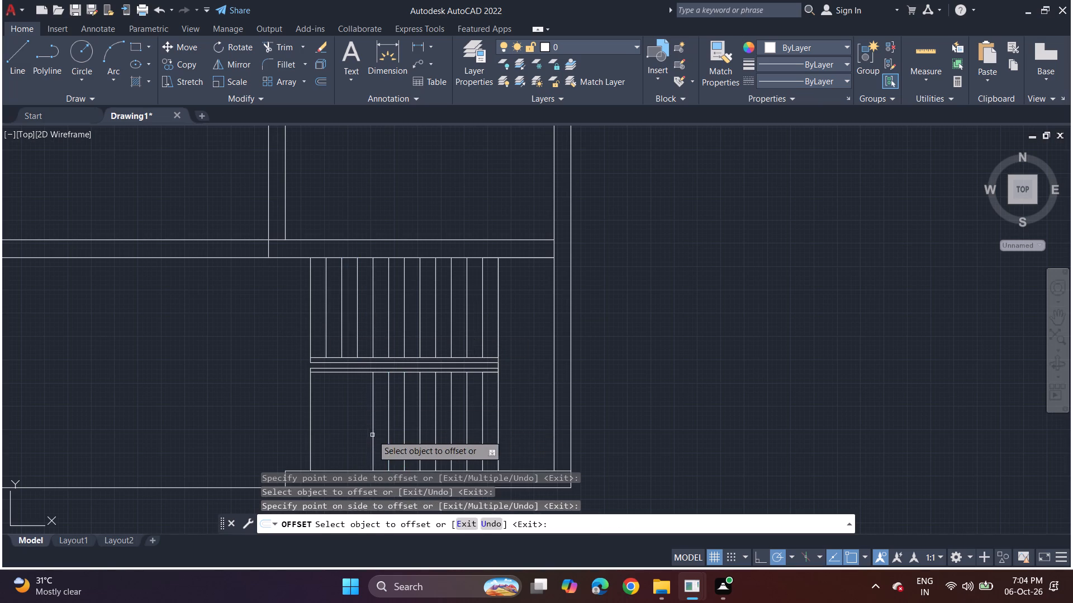
pyautogui.click(373, 435)
pyautogui.click(339, 435)
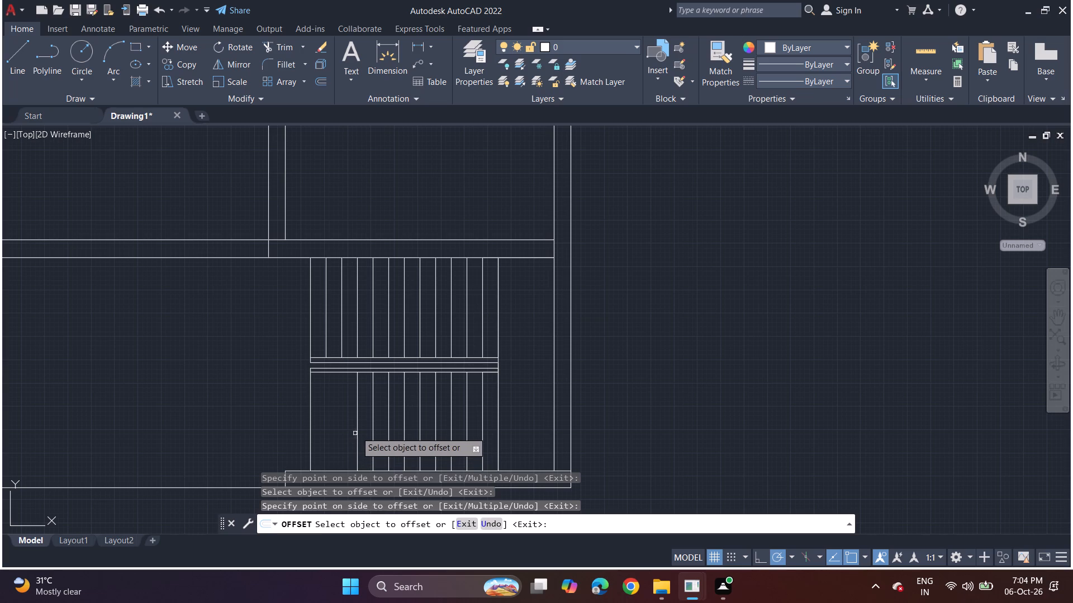
pyautogui.moveTo(357, 430); pyautogui.dragTo(333, 430)
pyautogui.click(321, 430)
pyautogui.click(340, 430)
pyautogui.click(298, 433)
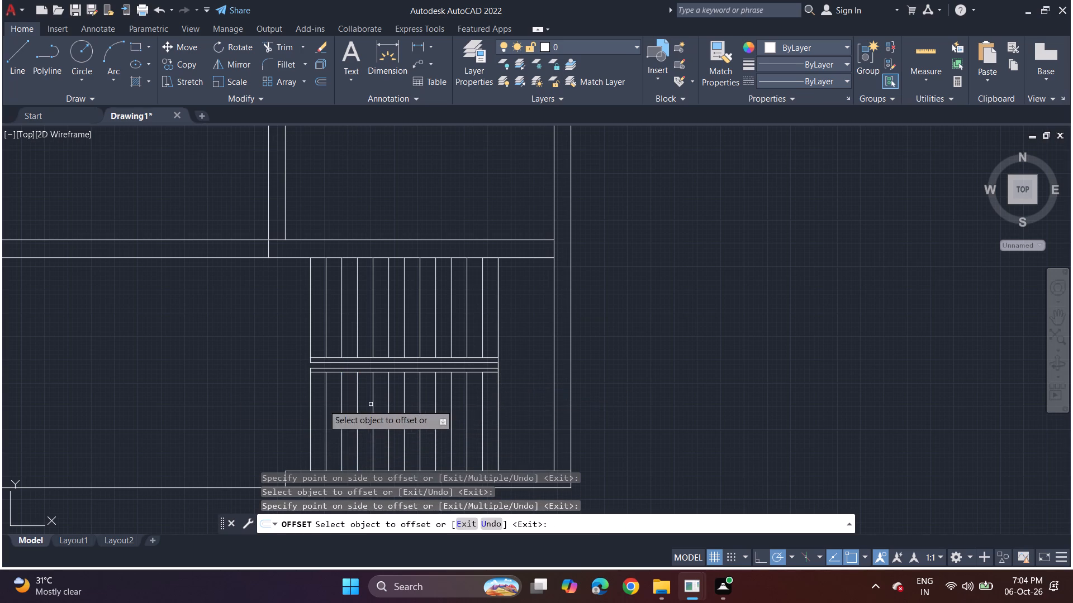
# Draw a column rectangle about 1'-3" wide inside the southwest outer corner of the plan.
pyautogui.moveTo(117, 375); pyautogui.dragTo(498, 199, button='middle')
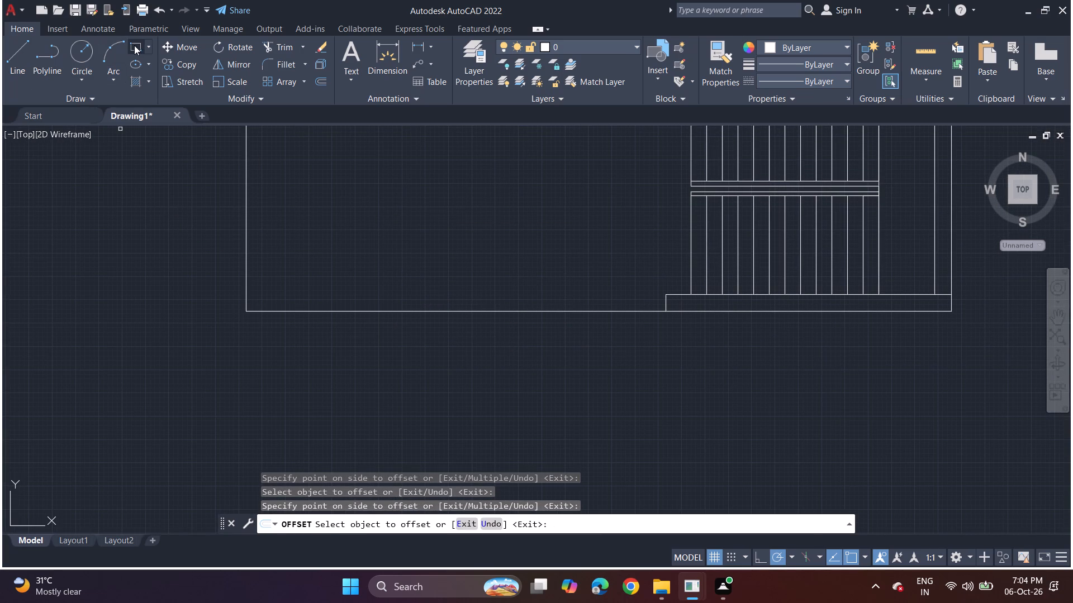
pyautogui.click(136, 46)
pyautogui.click(247, 312)
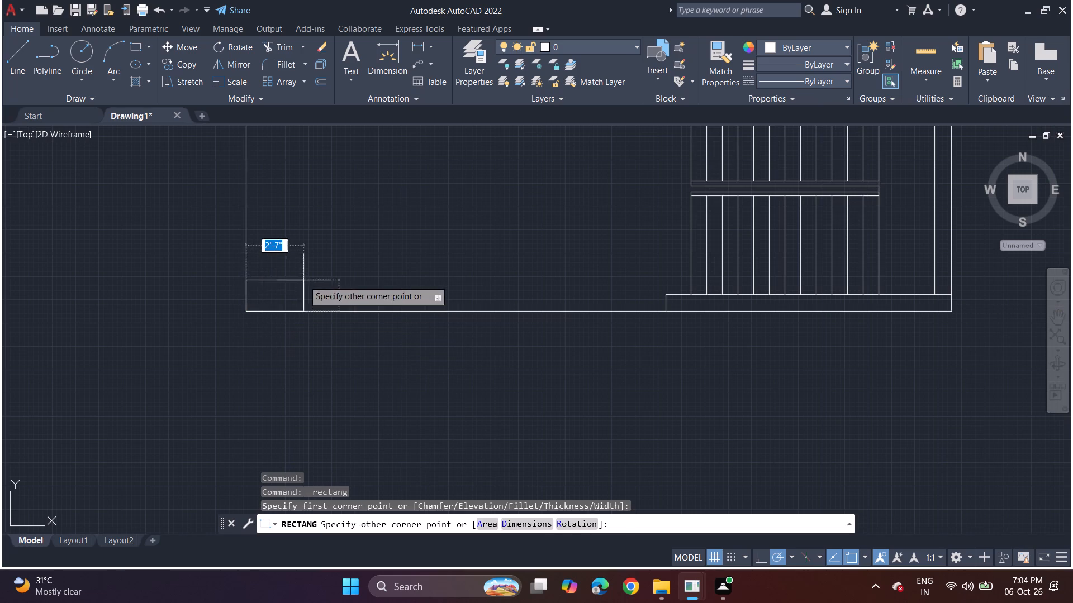
pyautogui.click(274, 285)
# Draw connected lines outlining a short wall stub in the horizontal wall, just west of the partition junction, with its end line crossing the wall.
pyautogui.moveTo(314, 247); pyautogui.dragTo(196, 361, button='middle')
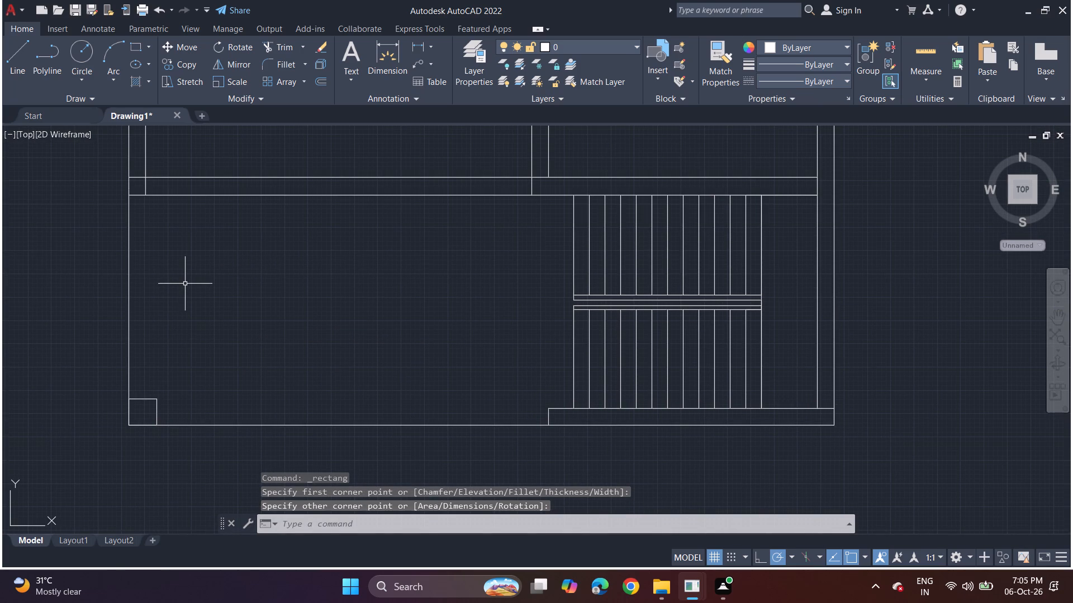
pyautogui.moveTo(267, 224); pyautogui.dragTo(205, 369, button='middle')
pyautogui.click(17, 51)
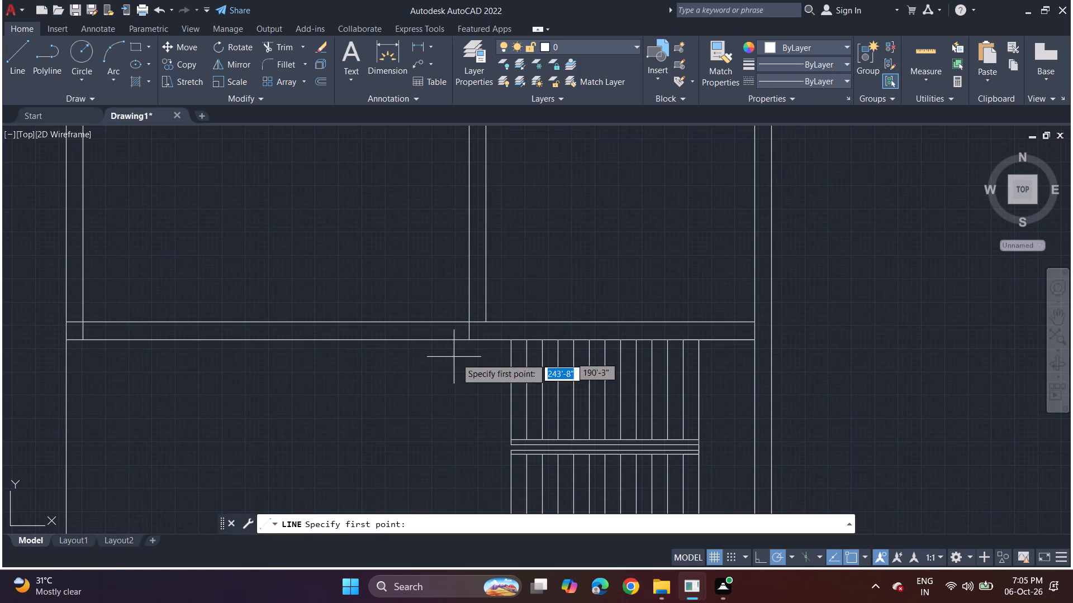
pyautogui.click(465, 318)
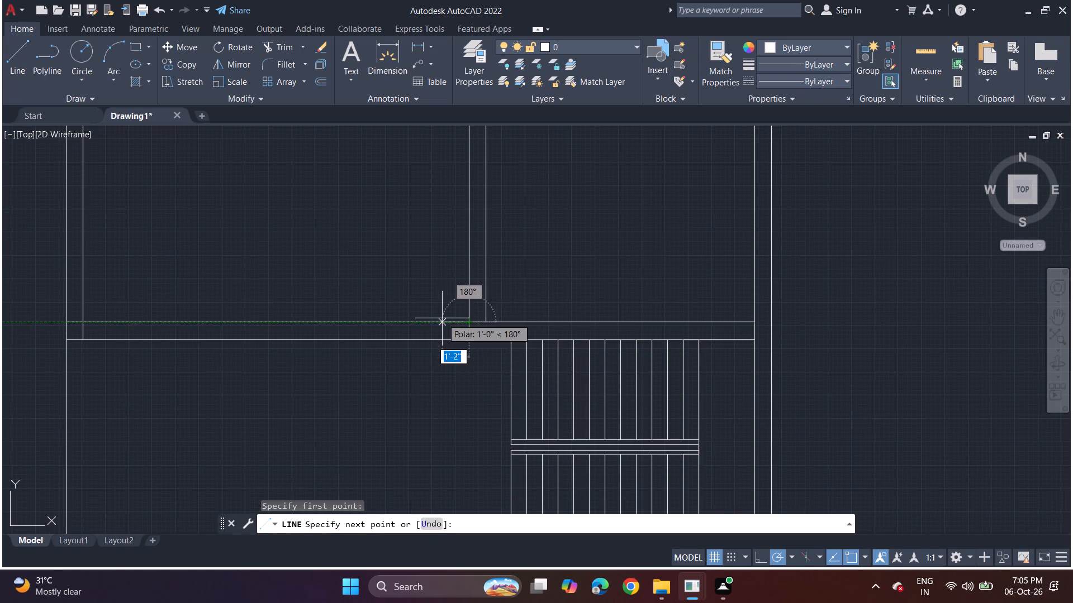
pyautogui.click(438, 318)
pyautogui.click(444, 334)
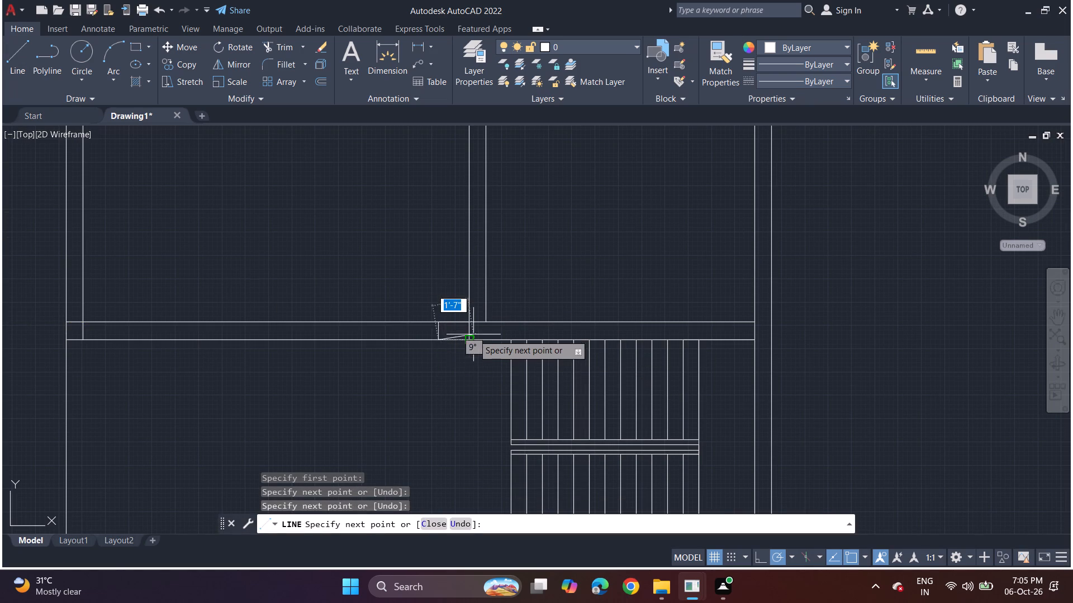
pyautogui.click(473, 340)
pyautogui.press('space')
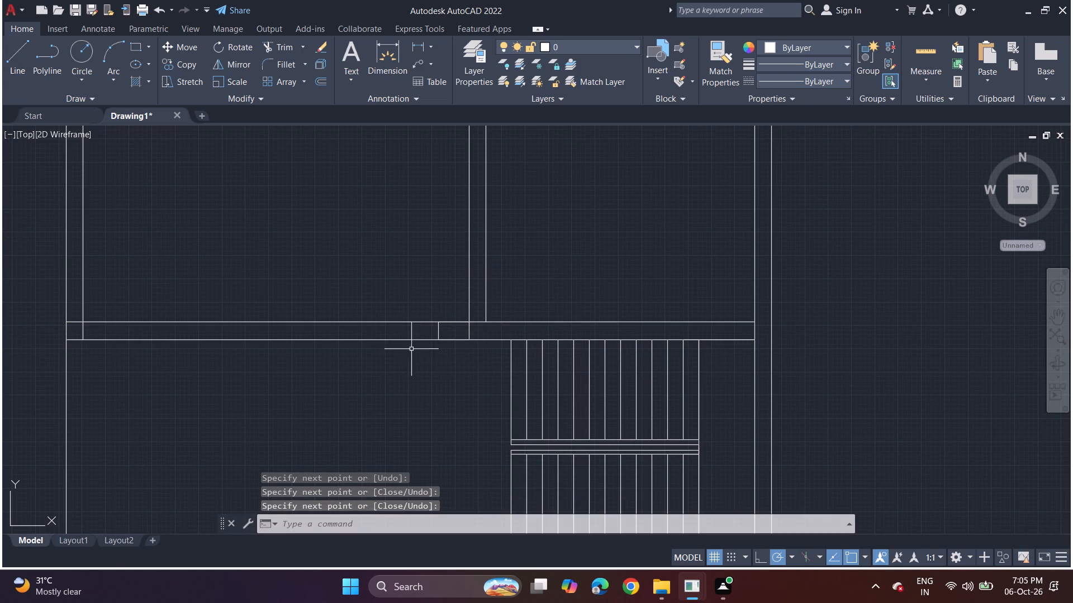
# Draw a line about 4'-2" west along the lower wall edge from the stub's end line, and on up across the wall to mark the opening.
pyautogui.press('space')
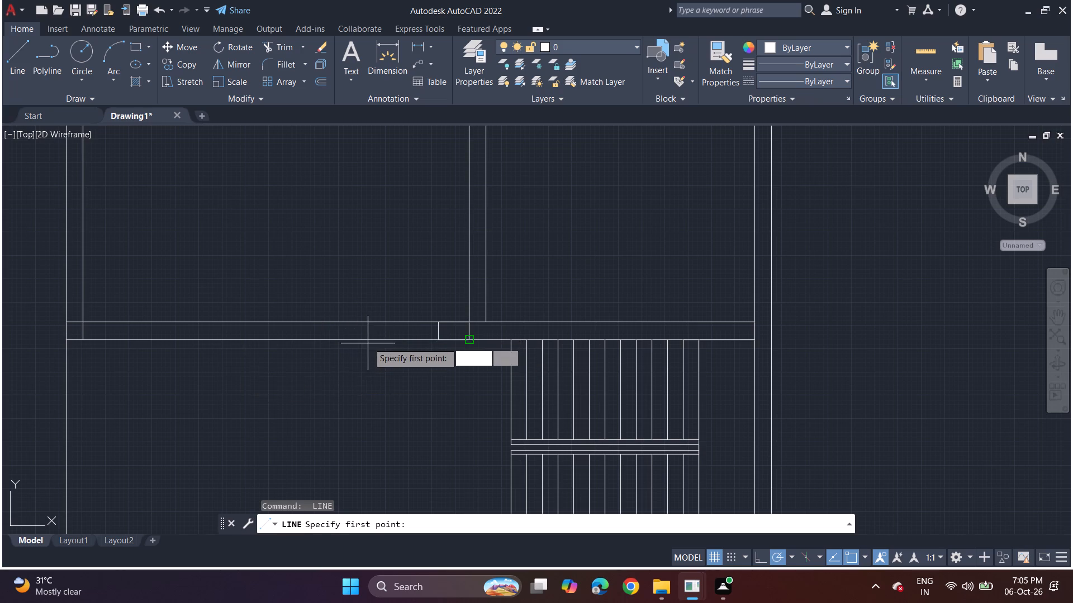
pyautogui.scroll(3, 368, 342)
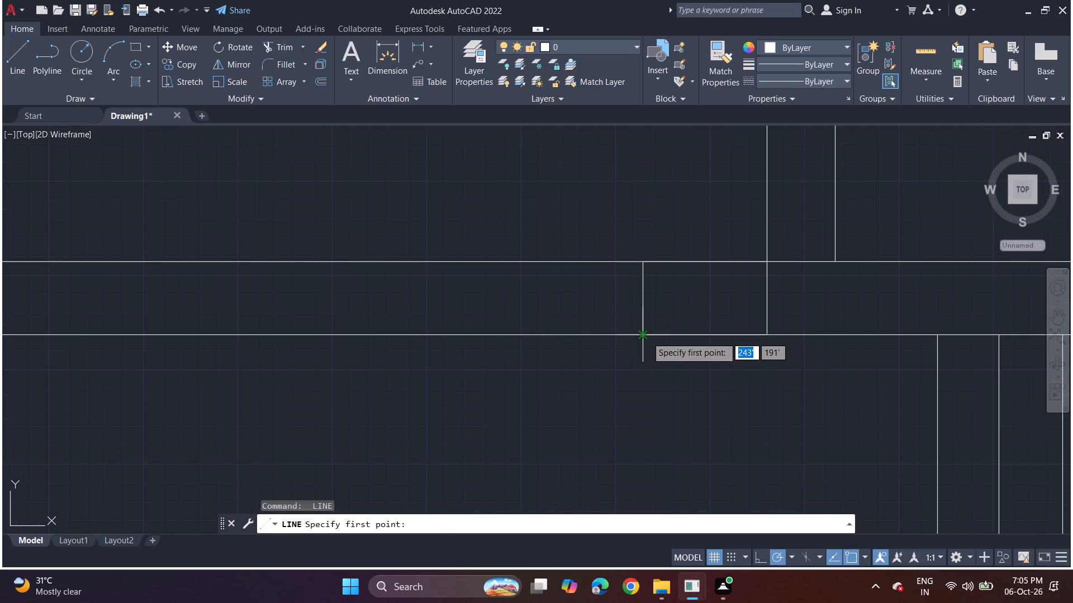
pyautogui.moveTo(647, 337); pyautogui.dragTo(641, 337)
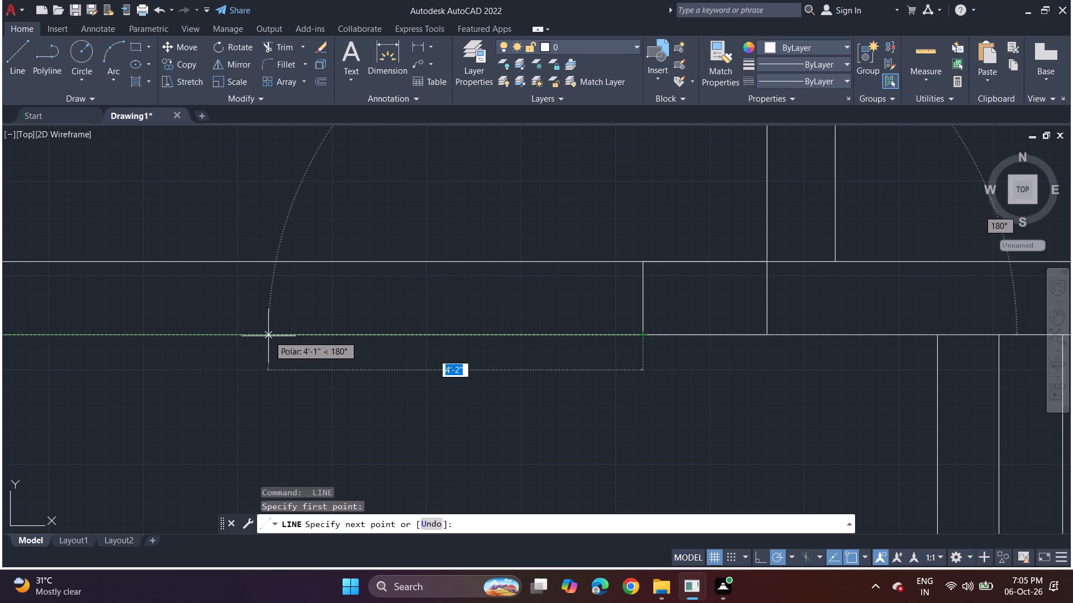
pyautogui.click(268, 337)
pyautogui.click(265, 264)
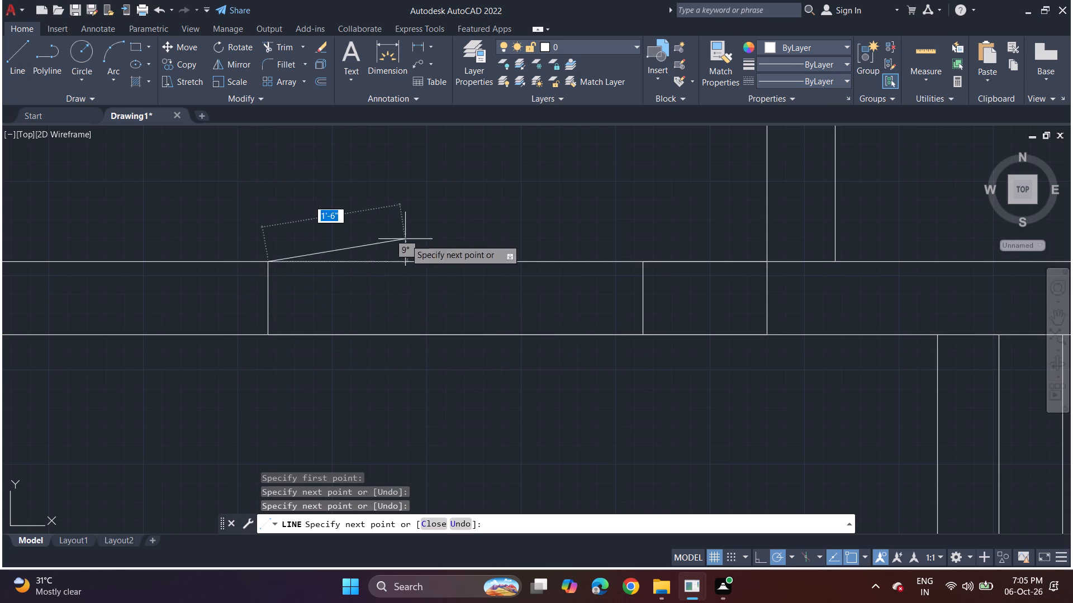
pyautogui.press('space')
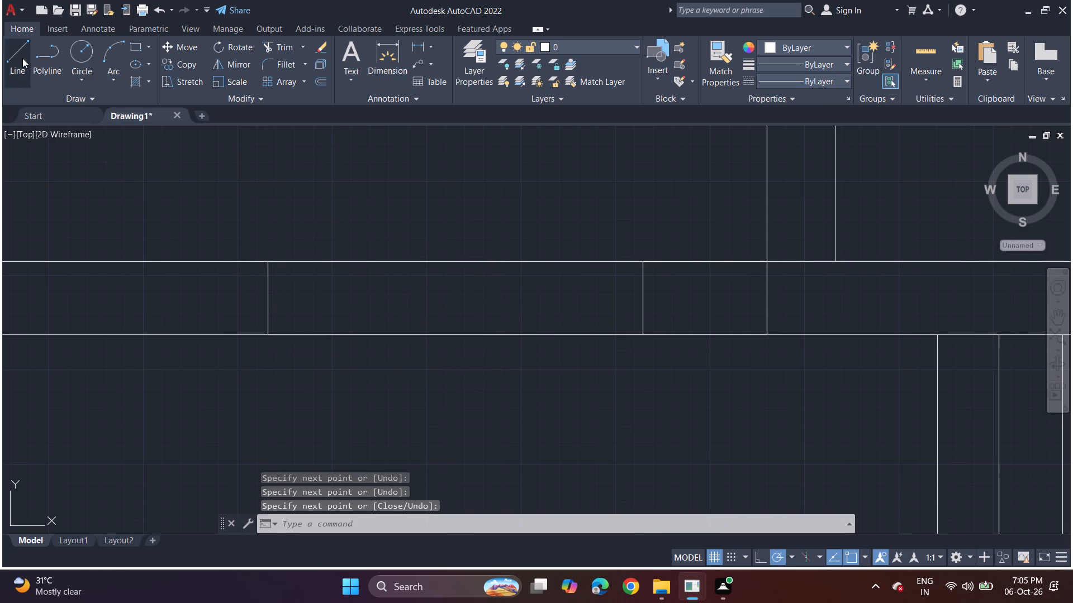
# Draw a line up from the opening's lower west corner and straight across to the east jamb, nearer the lower wall edge.
pyautogui.click(22, 58)
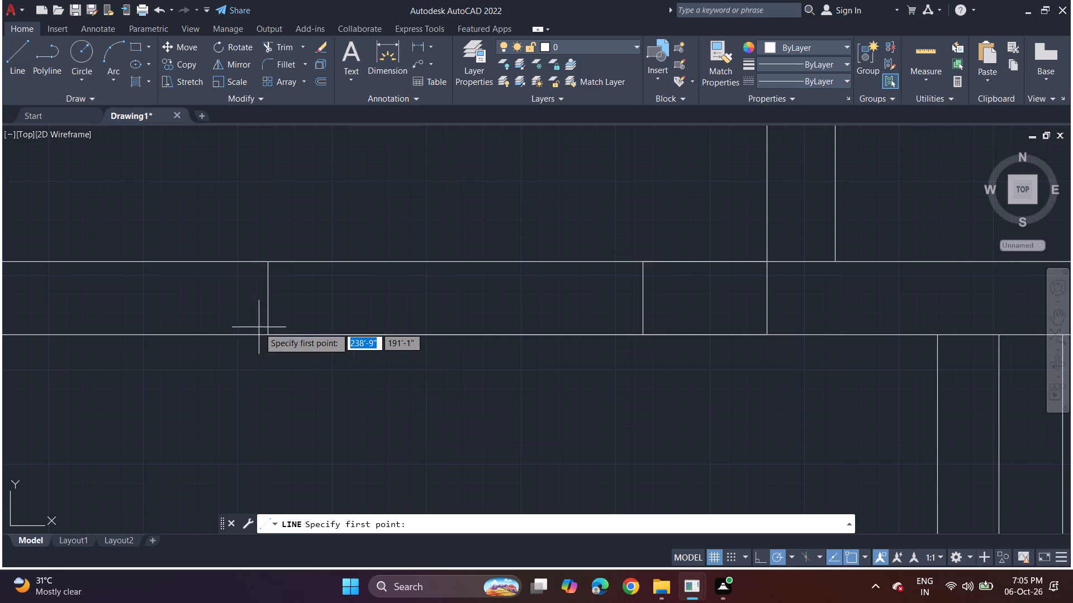
pyautogui.moveTo(264, 334); pyautogui.dragTo(264, 329)
pyautogui.click(264, 312)
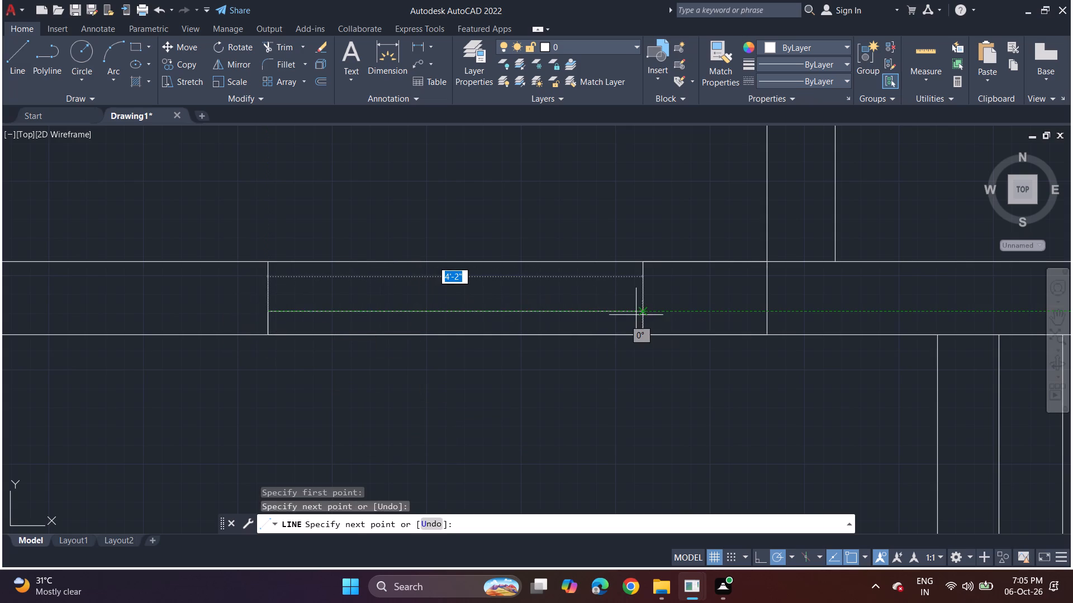
pyautogui.click(647, 314)
pyautogui.press('space')
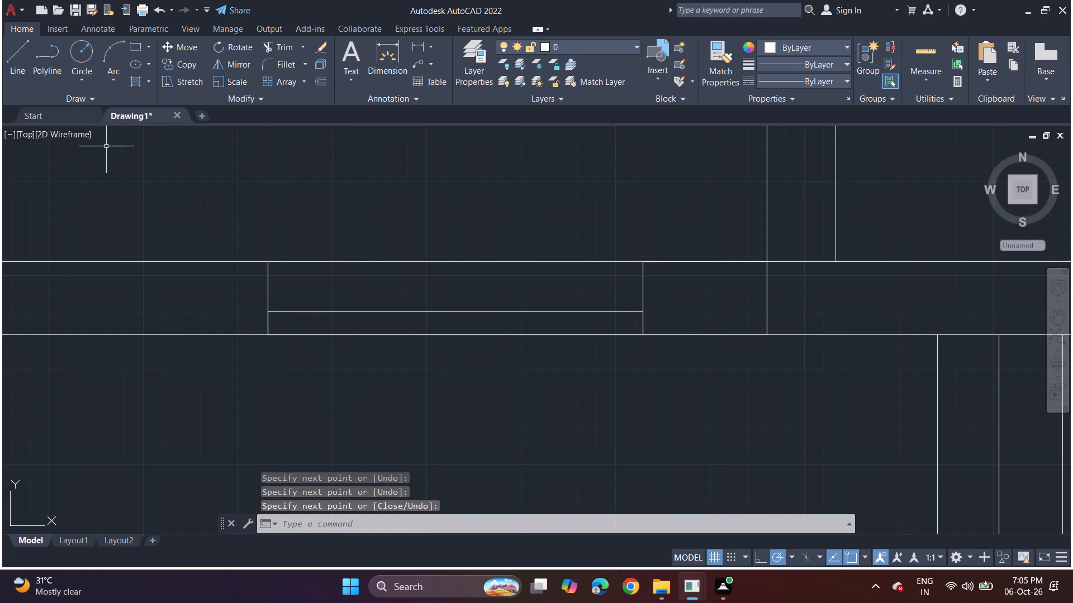
# Draw a line a short way east from the opening's lower west corner, and on 2'-0" north through the wall.
pyautogui.click(17, 60)
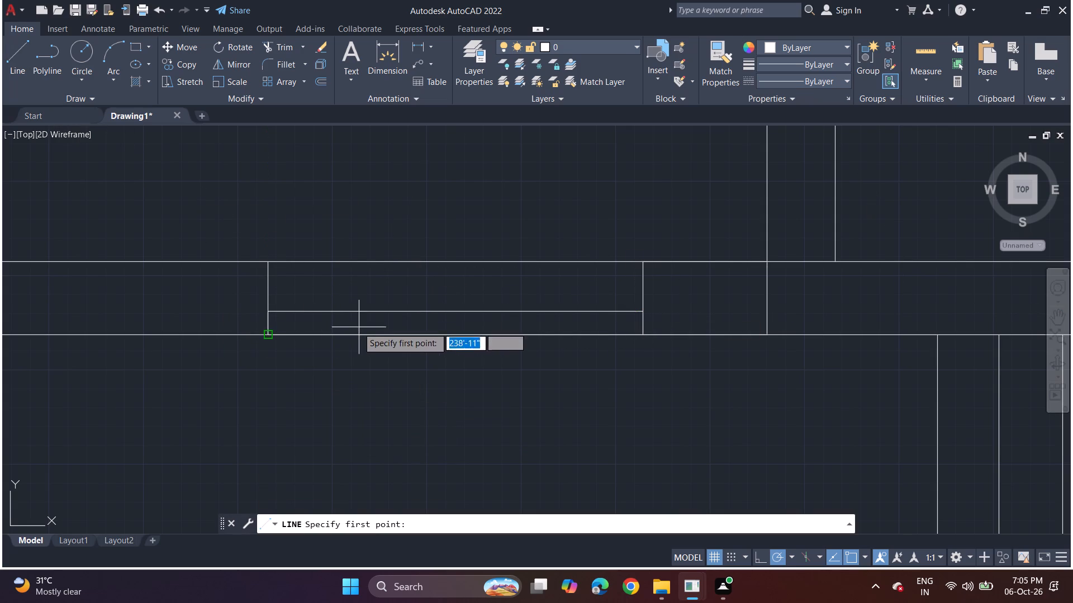
pyautogui.click(265, 336)
pyautogui.click(289, 335)
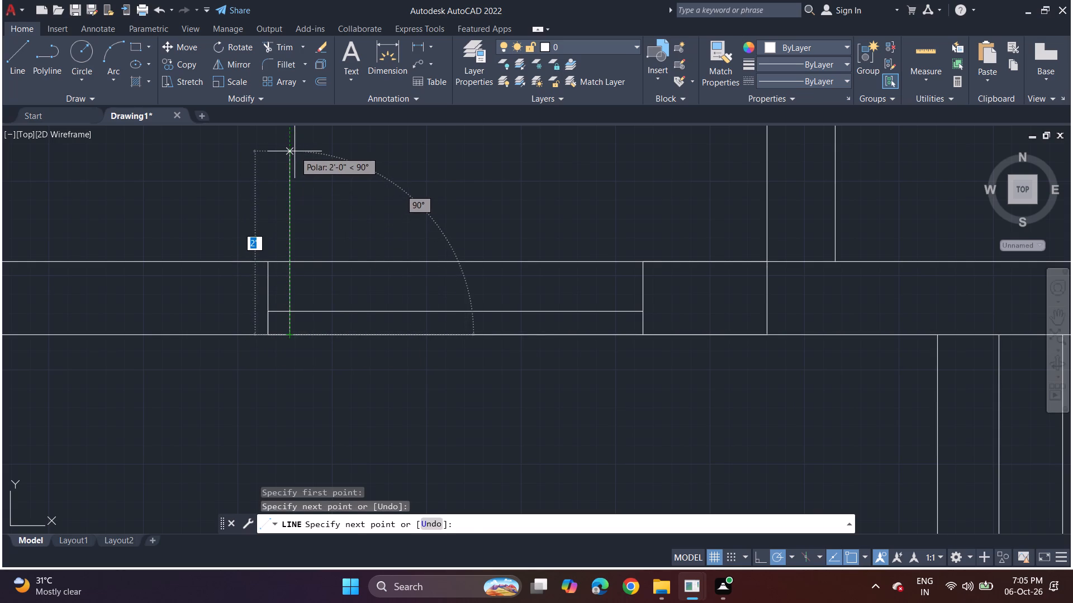
pyautogui.click(295, 151)
pyautogui.press('space')
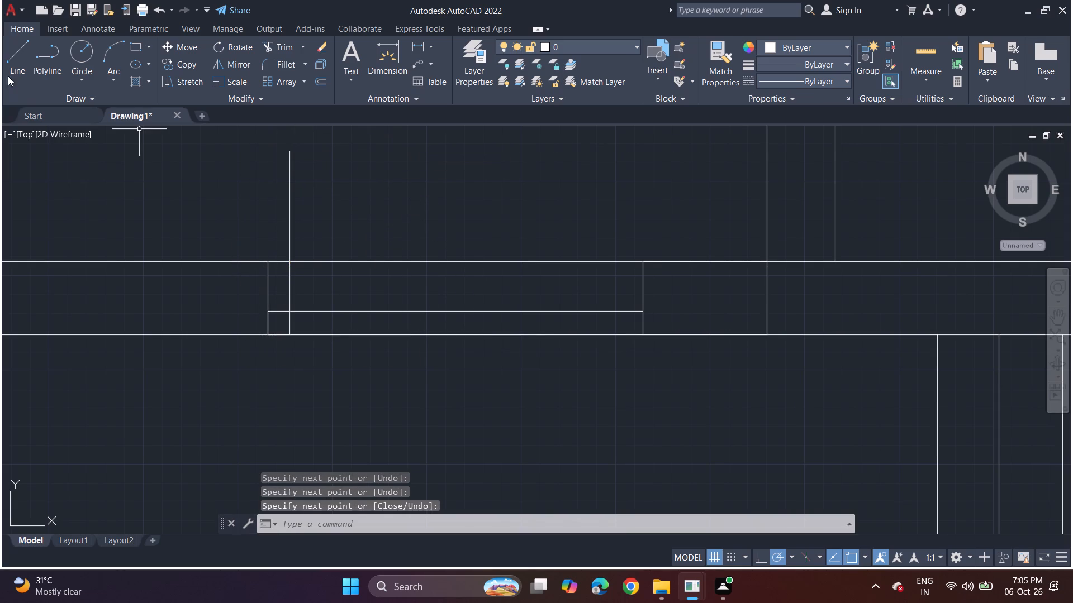
# Draw a line about 4" west from the opening's lower east corner, and on about 2'-0" north through the wall.
pyautogui.moveTo(11, 63); pyautogui.dragTo(21, 61)
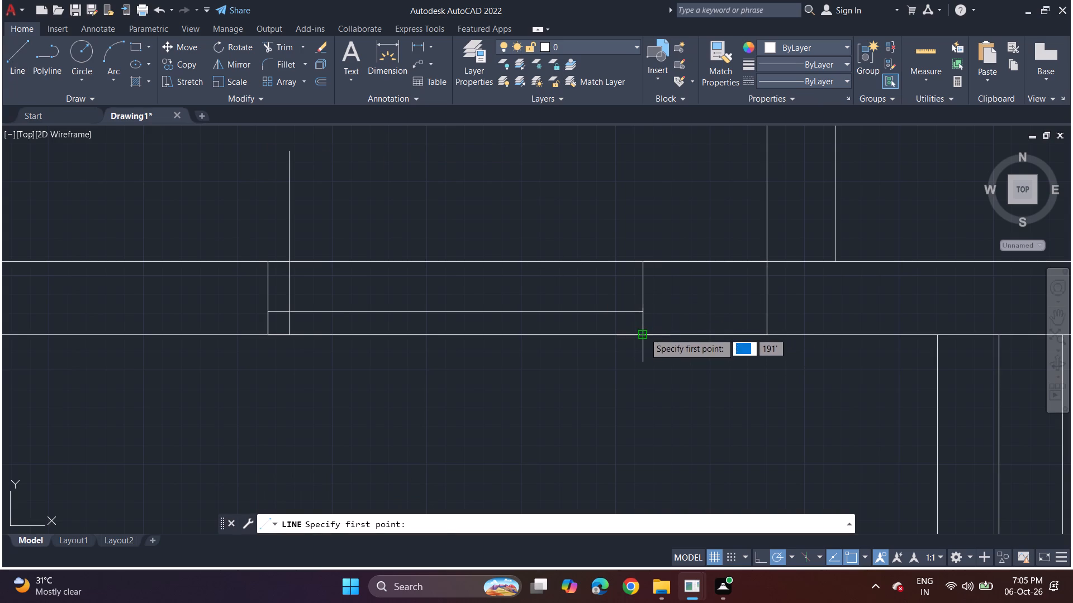
pyautogui.click(643, 334)
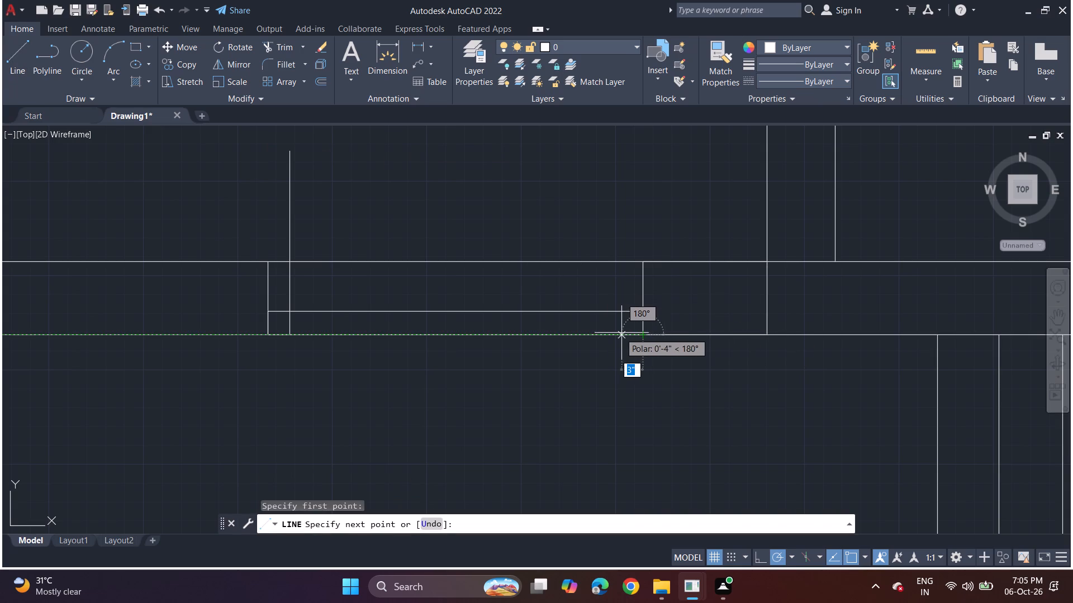
pyautogui.click(622, 333)
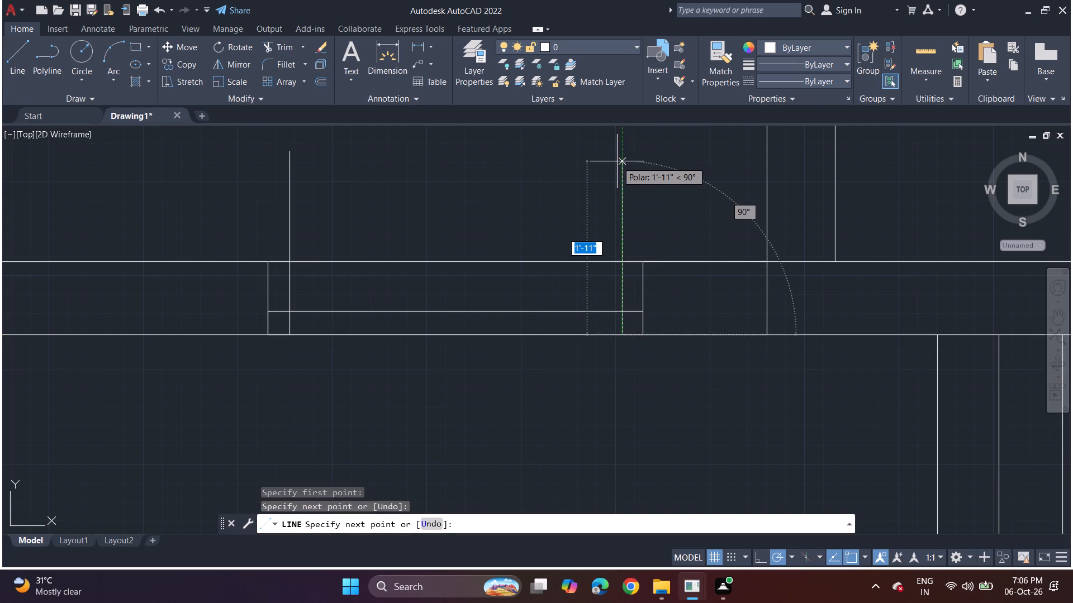
pyautogui.click(618, 154)
pyautogui.press('space')
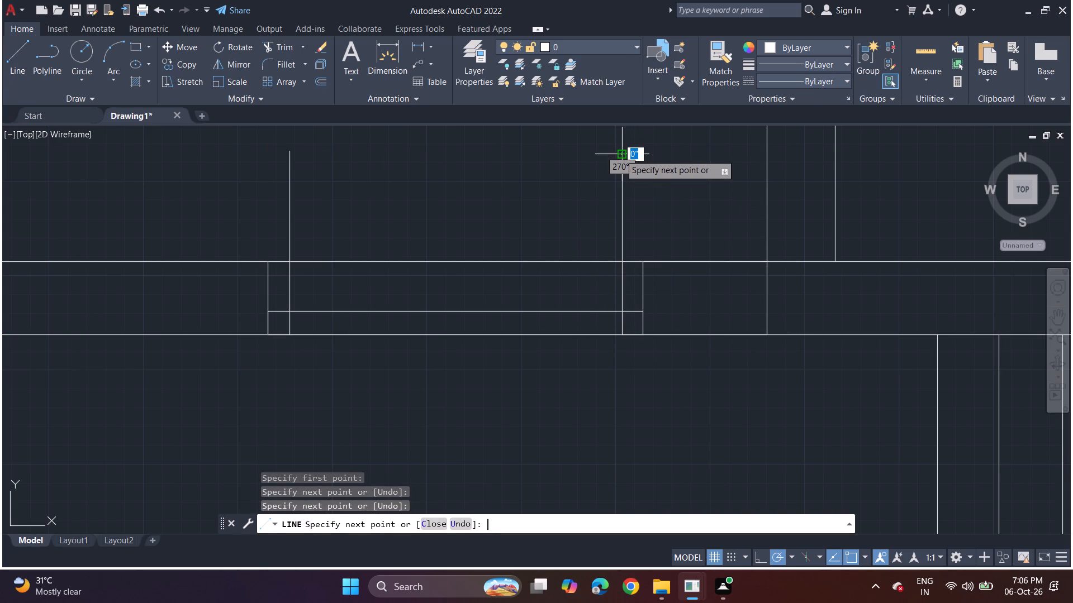
# Draw a line along the lower wall edge from the foot of the west door-leaf line to the foot of the east one.
pyautogui.click(15, 66)
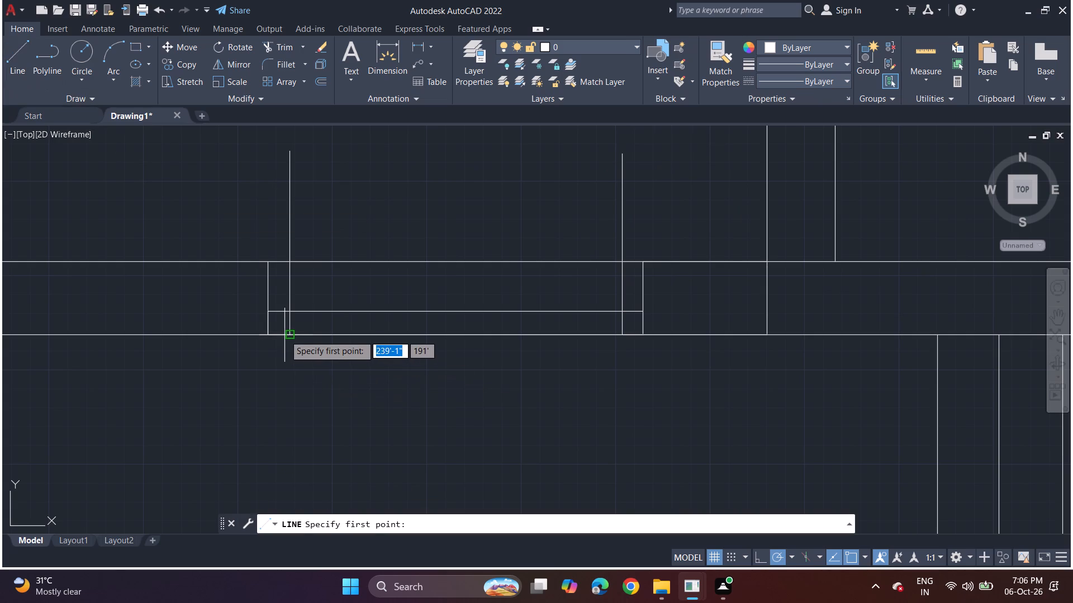
pyautogui.click(287, 336)
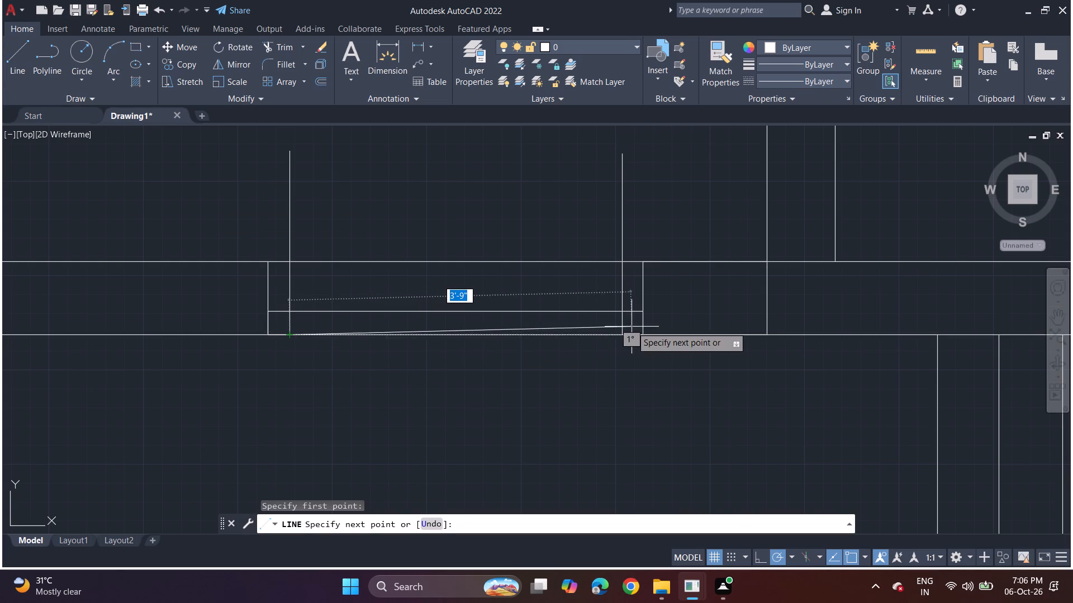
pyautogui.click(618, 333)
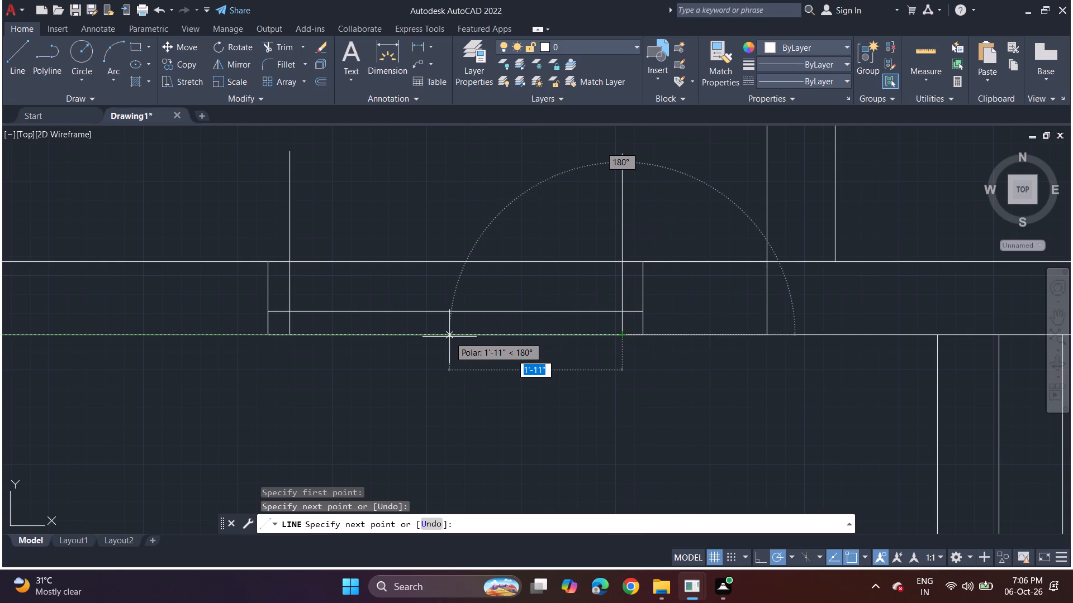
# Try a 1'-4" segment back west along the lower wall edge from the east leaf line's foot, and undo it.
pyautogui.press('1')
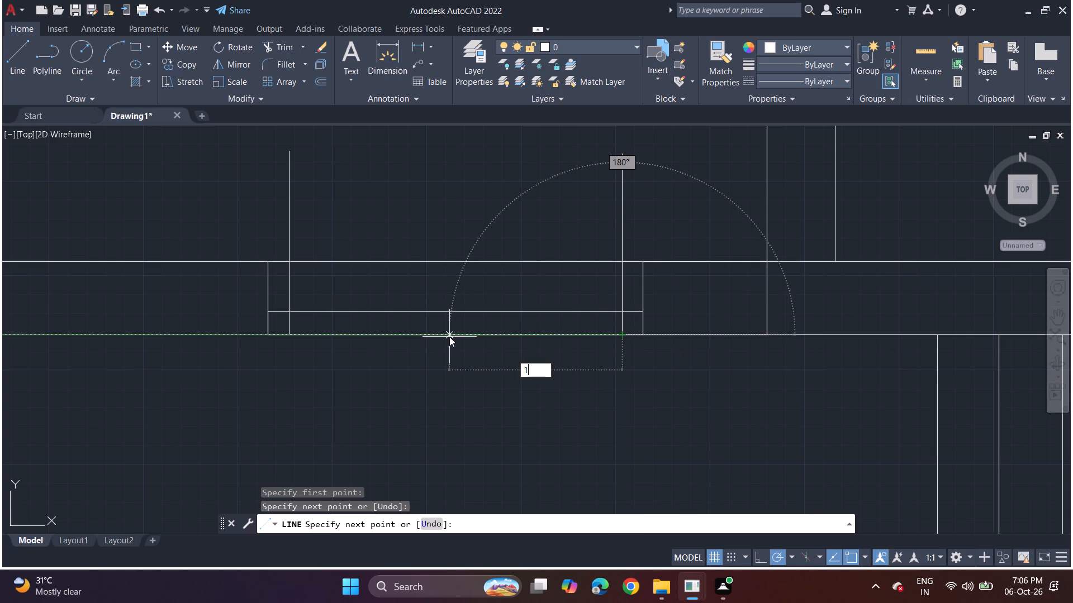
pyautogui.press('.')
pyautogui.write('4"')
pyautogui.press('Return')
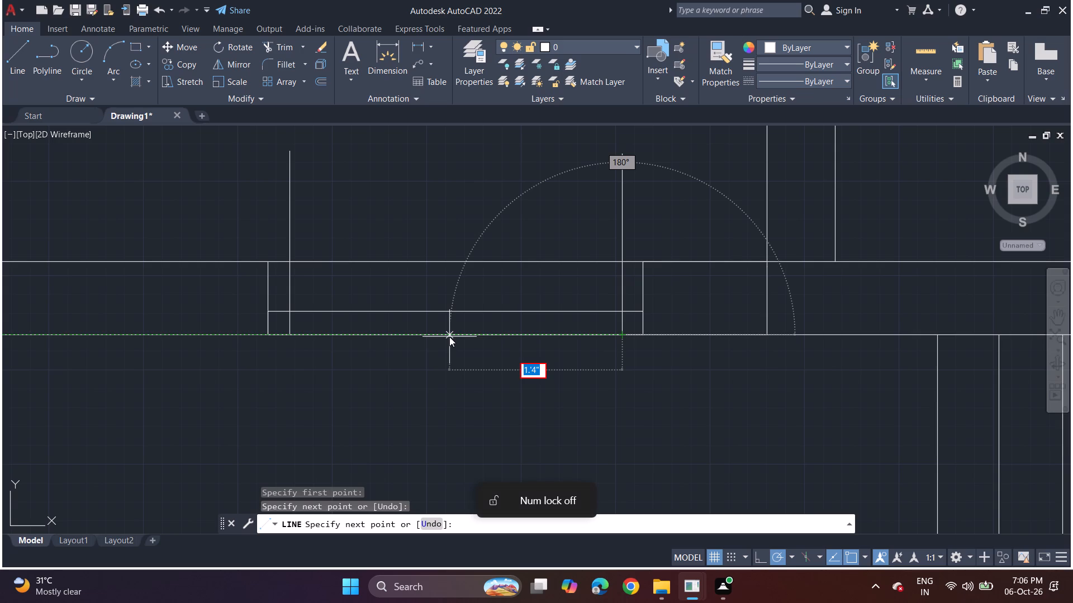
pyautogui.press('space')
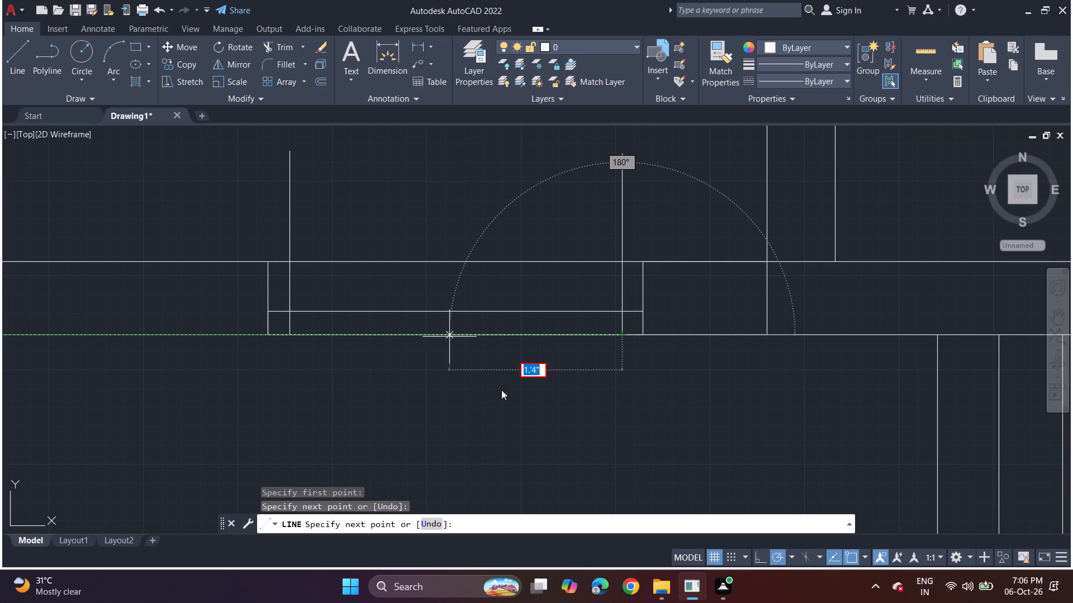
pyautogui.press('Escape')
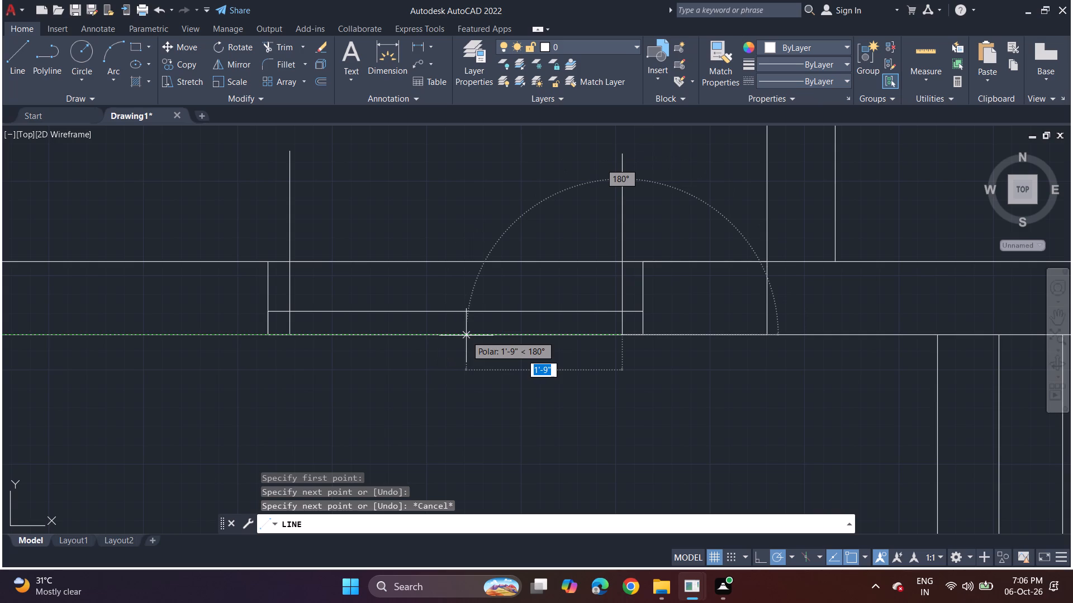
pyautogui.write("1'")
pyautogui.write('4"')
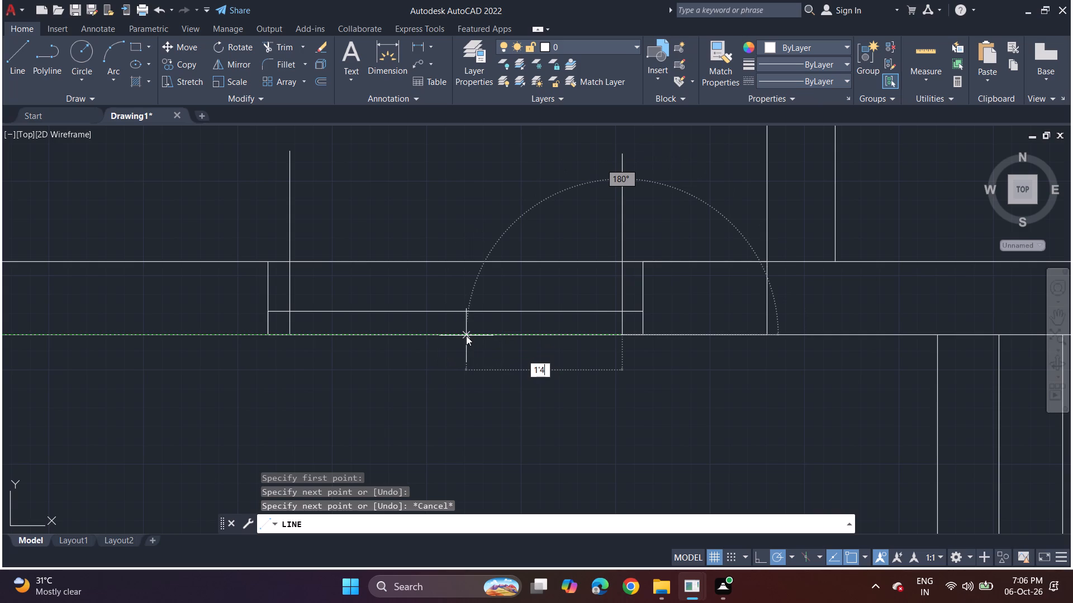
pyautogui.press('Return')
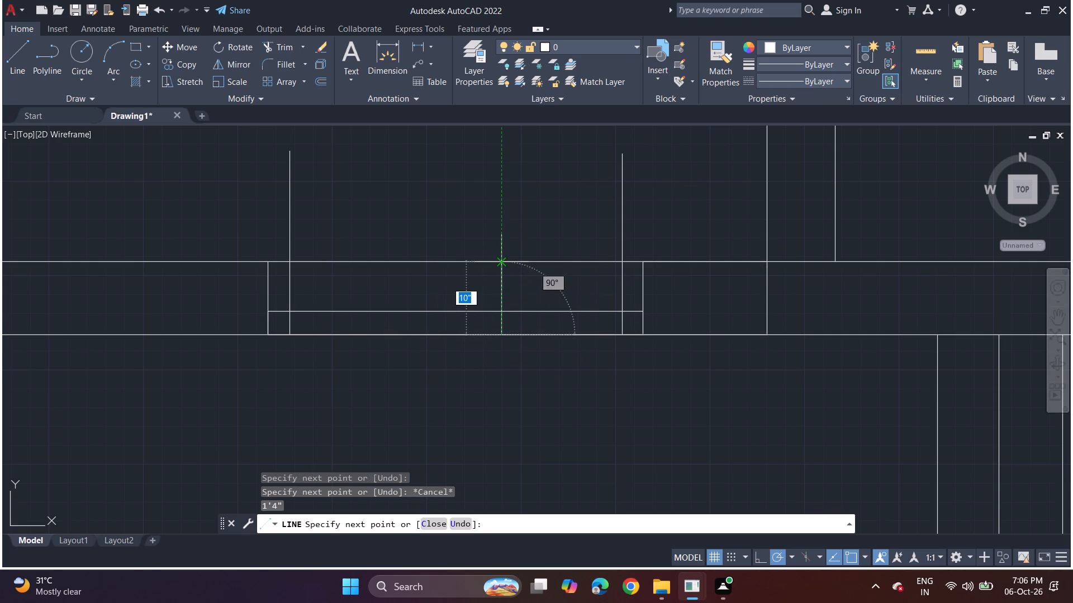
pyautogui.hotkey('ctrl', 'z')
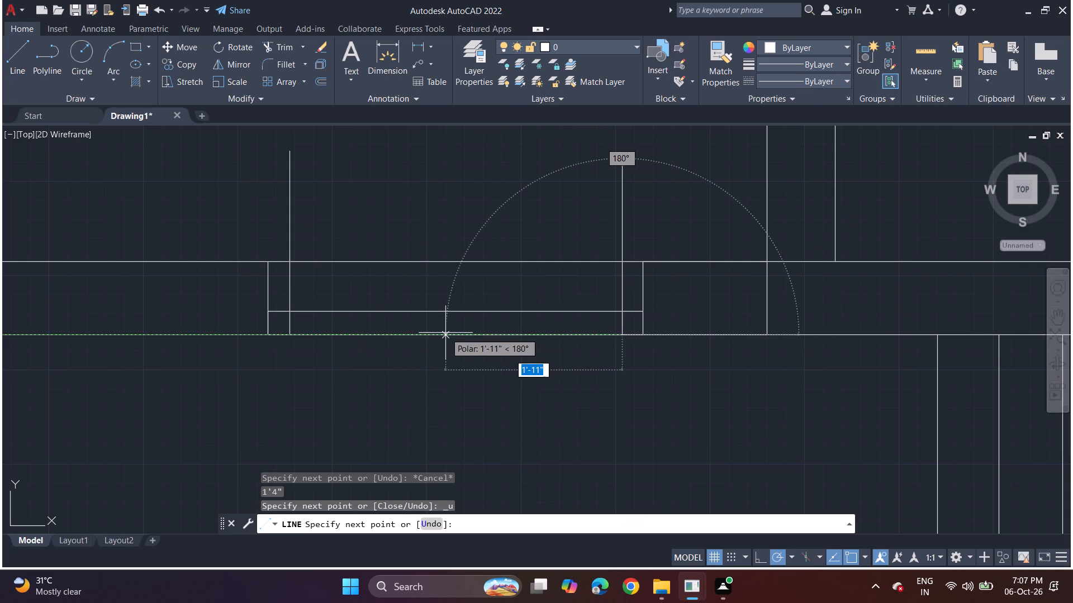
# Continue the line 1'-9" west to the middle of the opening, and on north to the wall's upper edge.
pyautogui.press('1')
pyautogui.press("'")
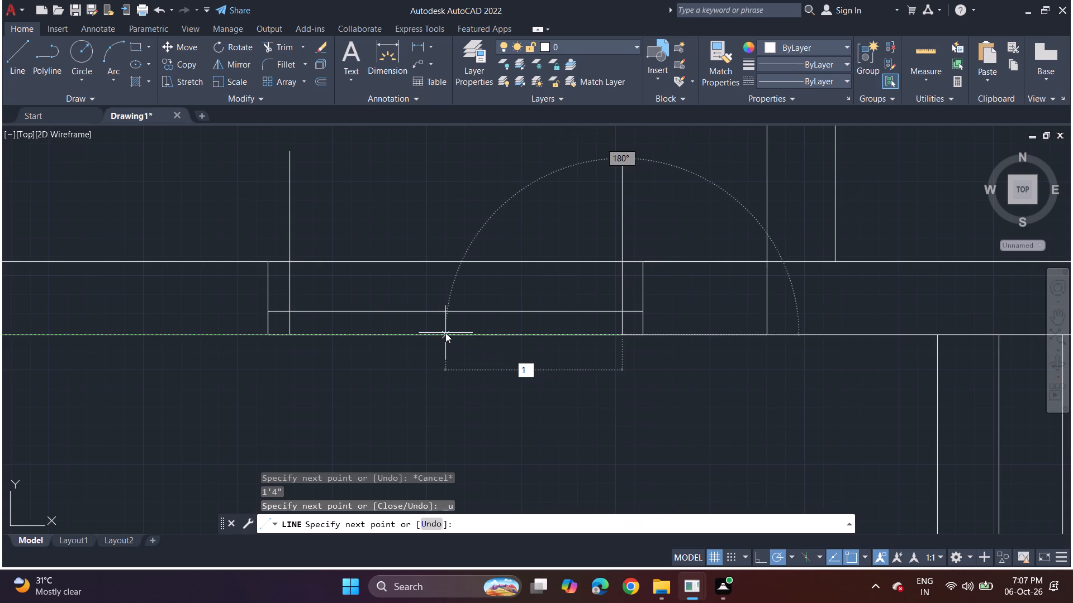
pyautogui.write('9"')
pyautogui.press('Return')
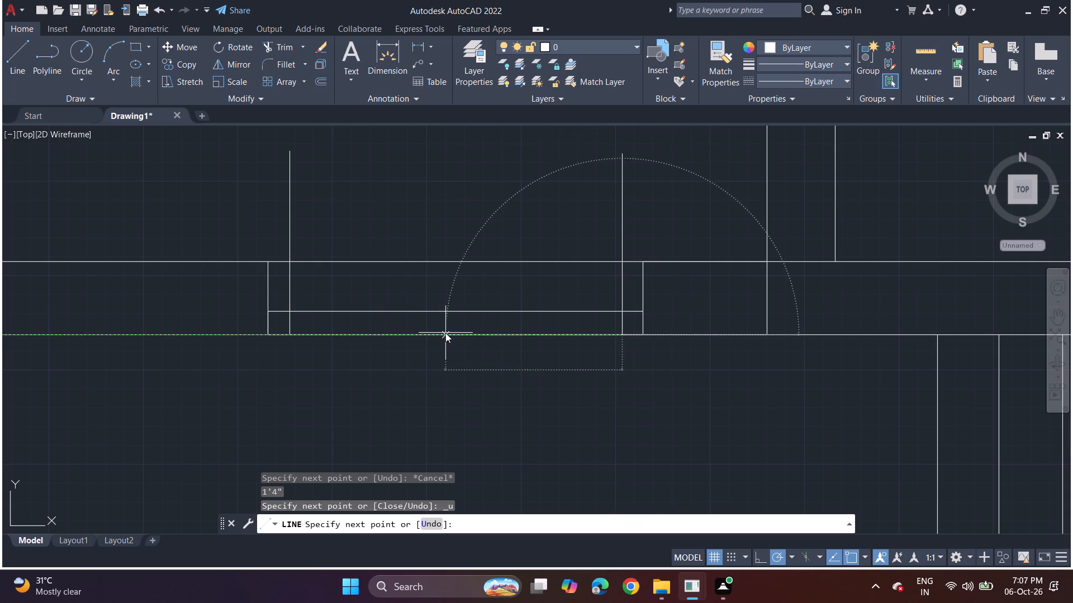
pyautogui.click(468, 264)
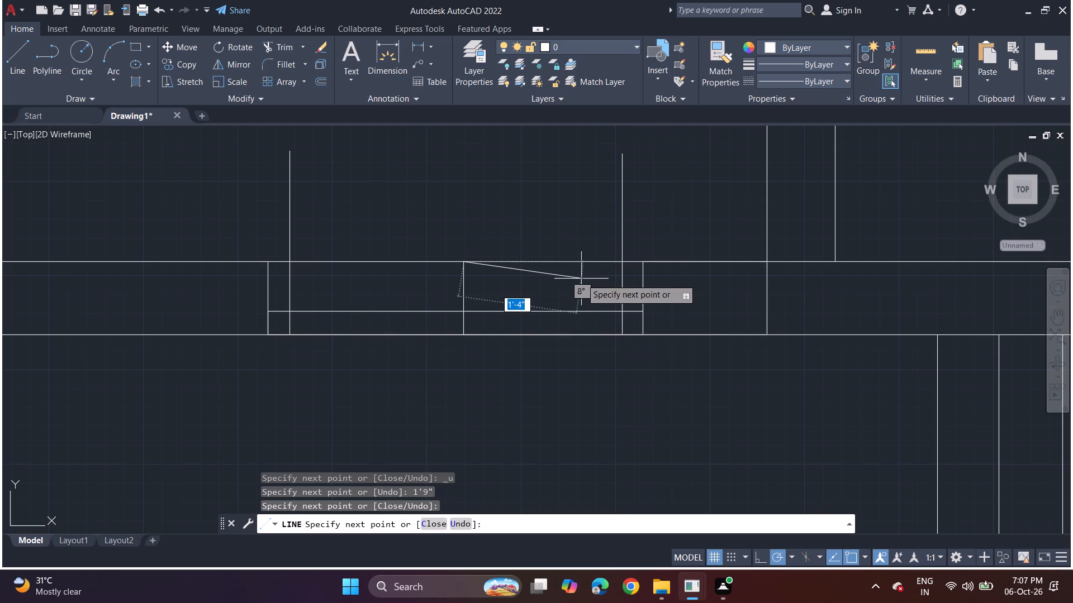
pyautogui.press('space')
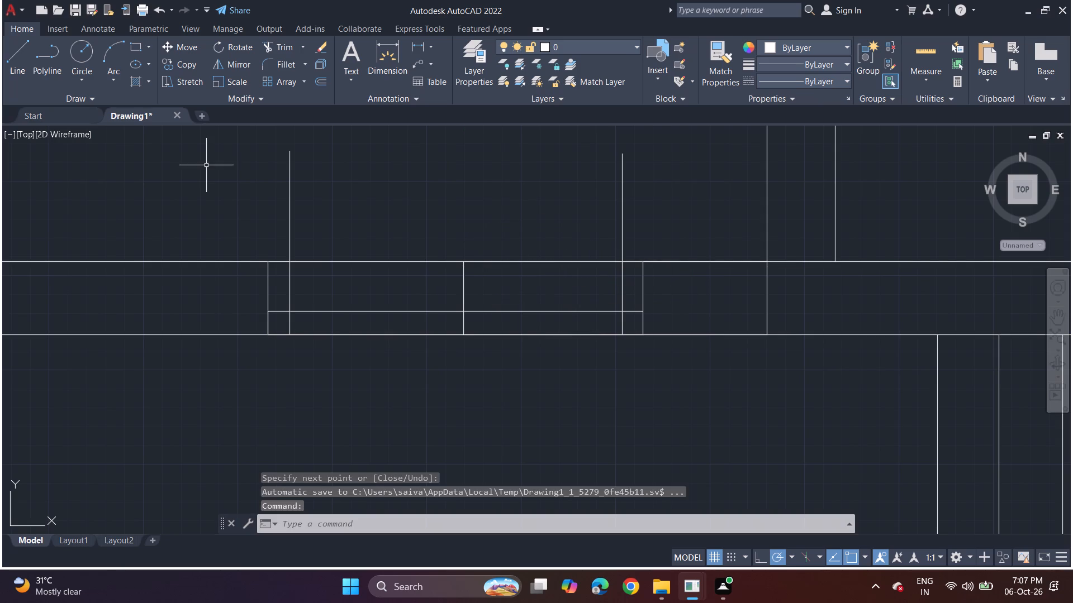
# Draw a 3-point arc from the west leaf line's top through the centre line's foot, ending below the wall west of the opening.
pyautogui.click(108, 85)
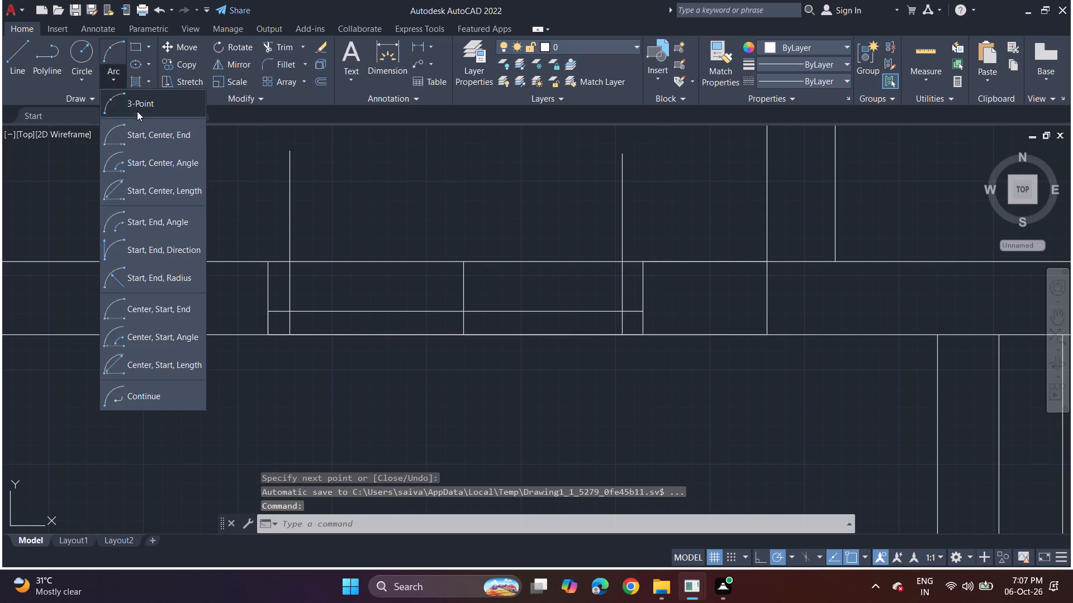
pyautogui.doubleClick(135, 108)
pyautogui.click(290, 154)
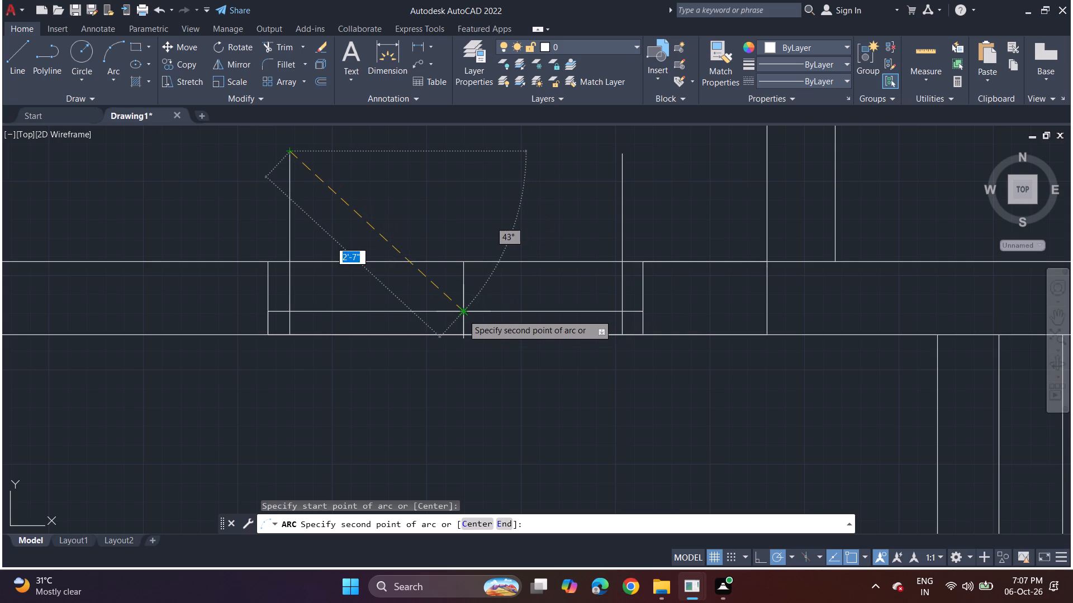
pyautogui.click(465, 334)
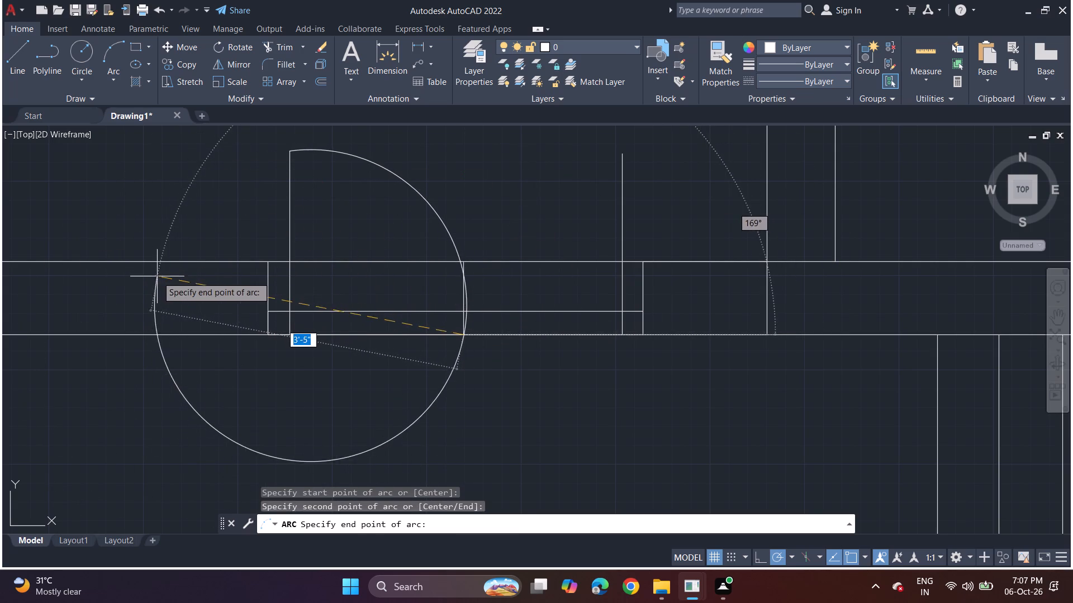
pyautogui.doubleClick(125, 345)
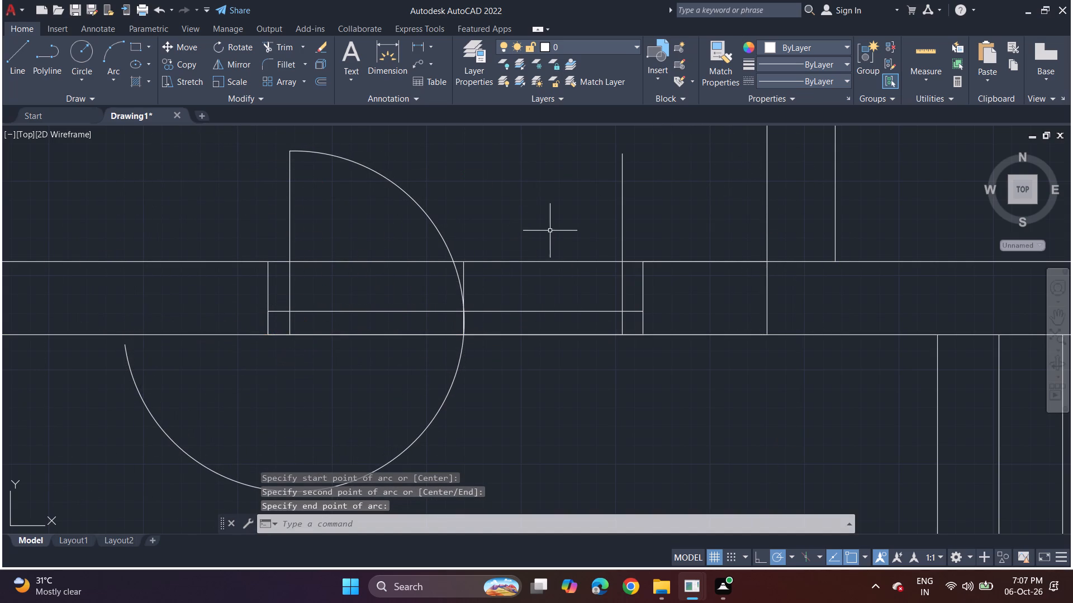
# Draw a 3-point arc from the east leaf line's top through the centre line's foot, ending below the wall east of the opening.
pyautogui.click(109, 85)
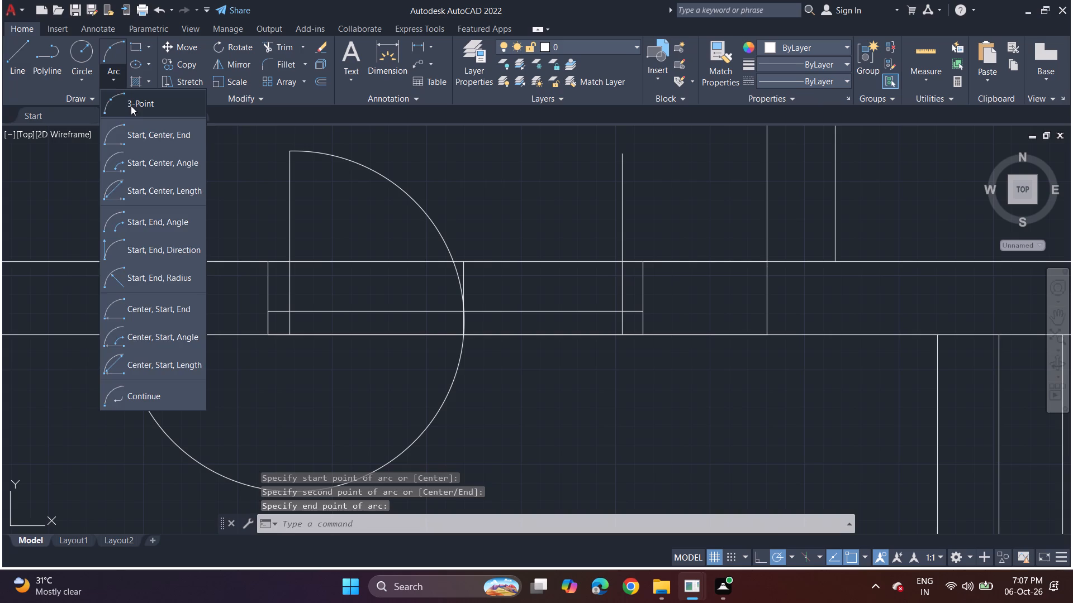
pyautogui.click(131, 106)
pyautogui.click(625, 157)
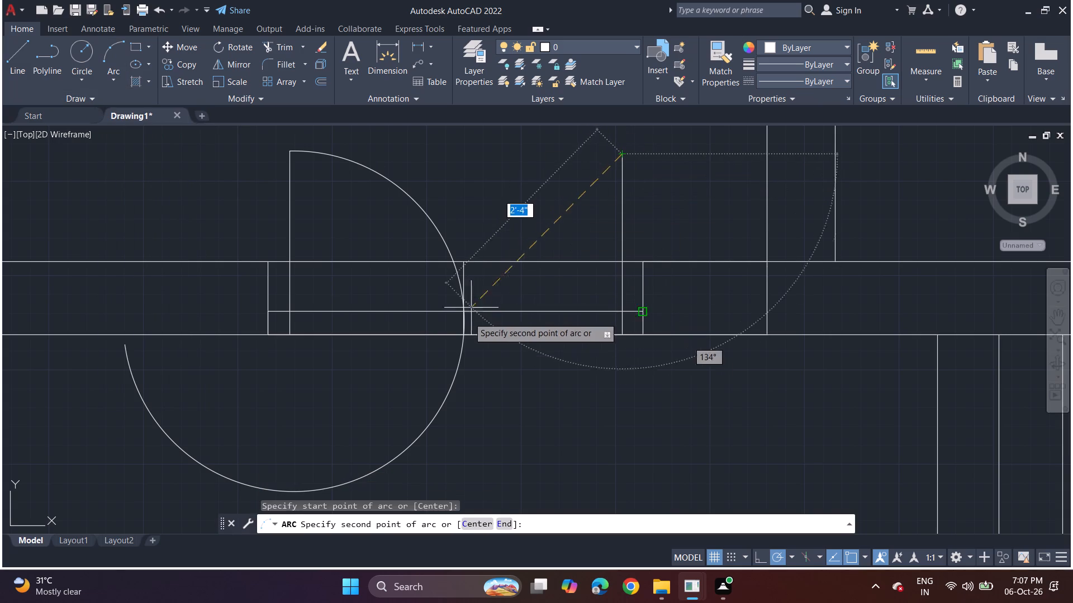
pyautogui.click(466, 334)
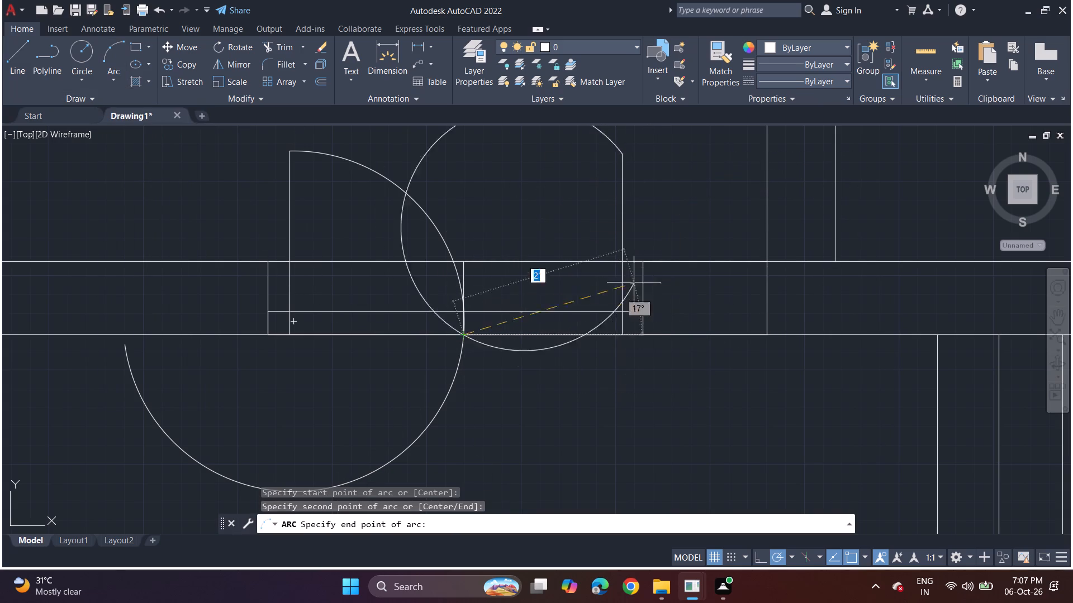
pyautogui.click(805, 346)
# Trim both door-swing arcs back to the lower wall edge, removing their portions below the wall.
pyautogui.scroll(-3, 616, 326)
pyautogui.moveTo(637, 334); pyautogui.dragTo(510, 327, button='middle')
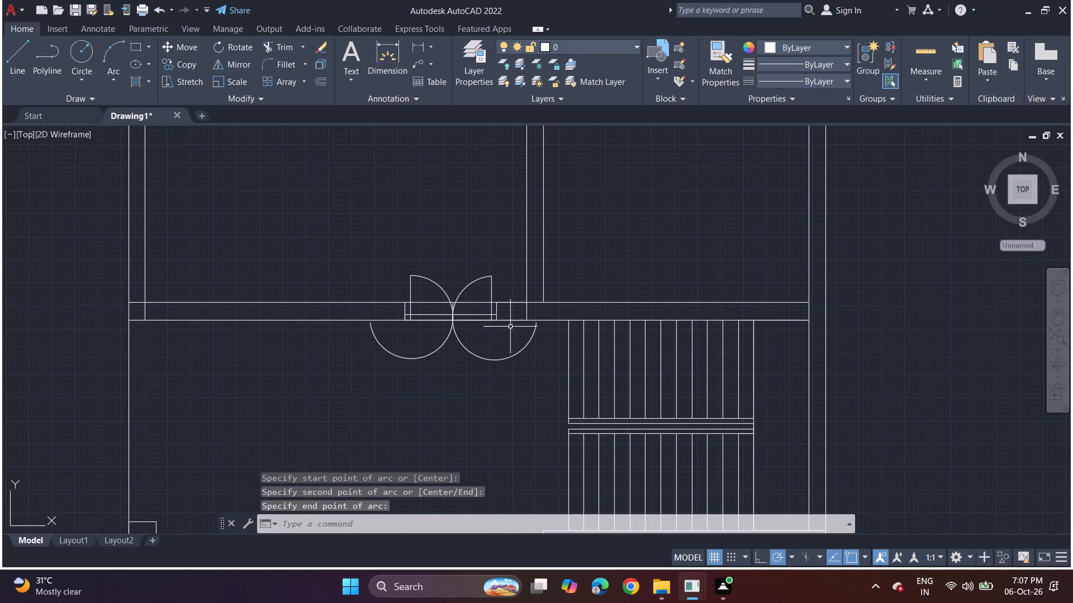
pyautogui.click(265, 50)
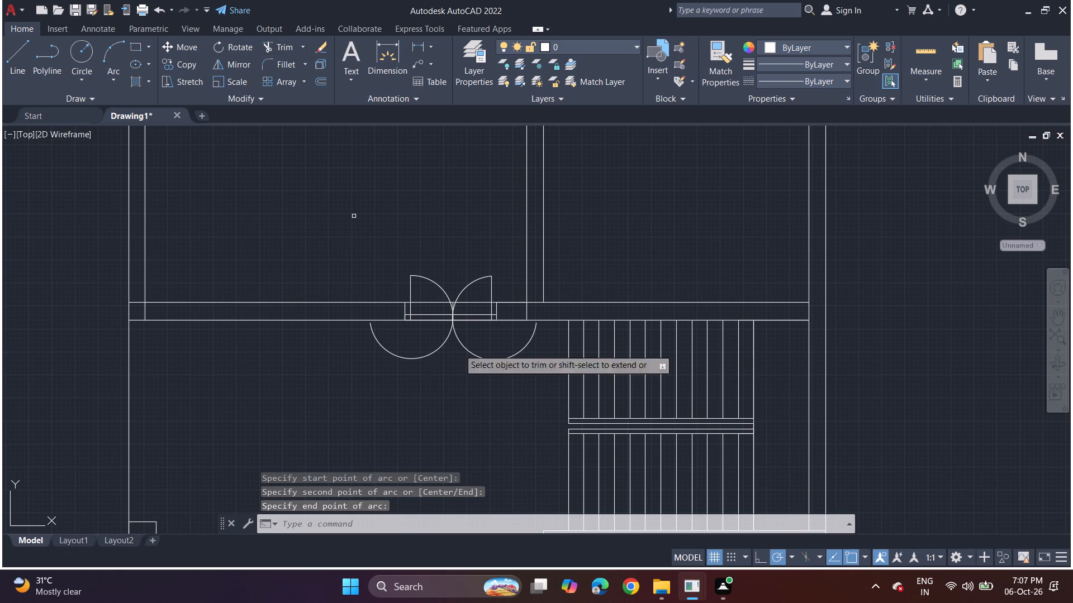
pyautogui.moveTo(487, 360); pyautogui.dragTo(482, 368)
pyautogui.moveTo(457, 348); pyautogui.dragTo(433, 350)
pyautogui.click(430, 350)
pyautogui.scroll(3, 456, 336)
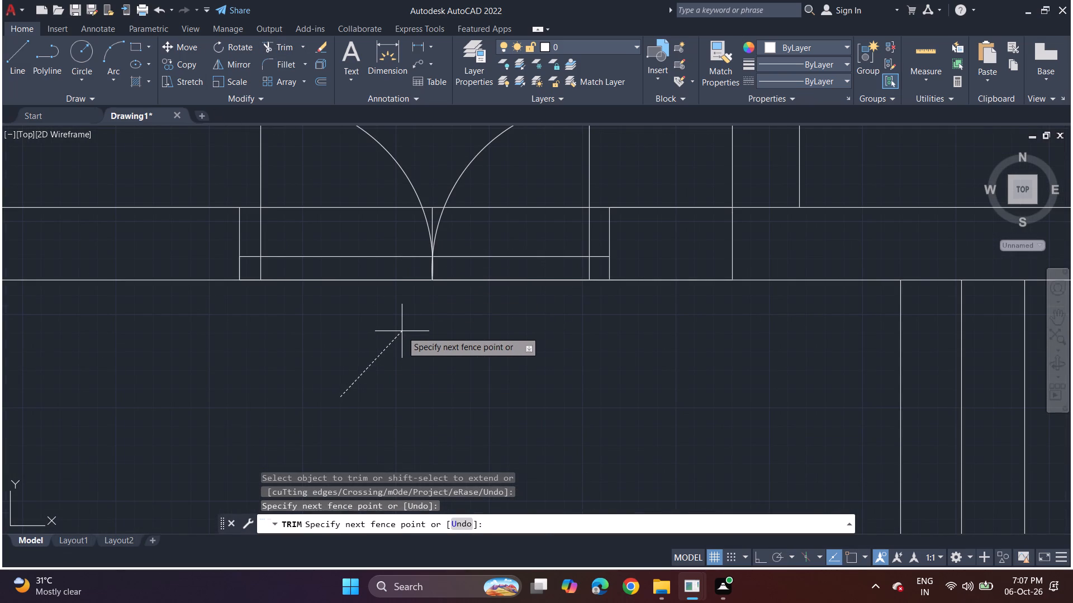
pyautogui.press('Escape')
# Trim away the wall's upper edge between the two door-leaf lines and the centre line's part above where the arcs meet.
pyautogui.press('space')
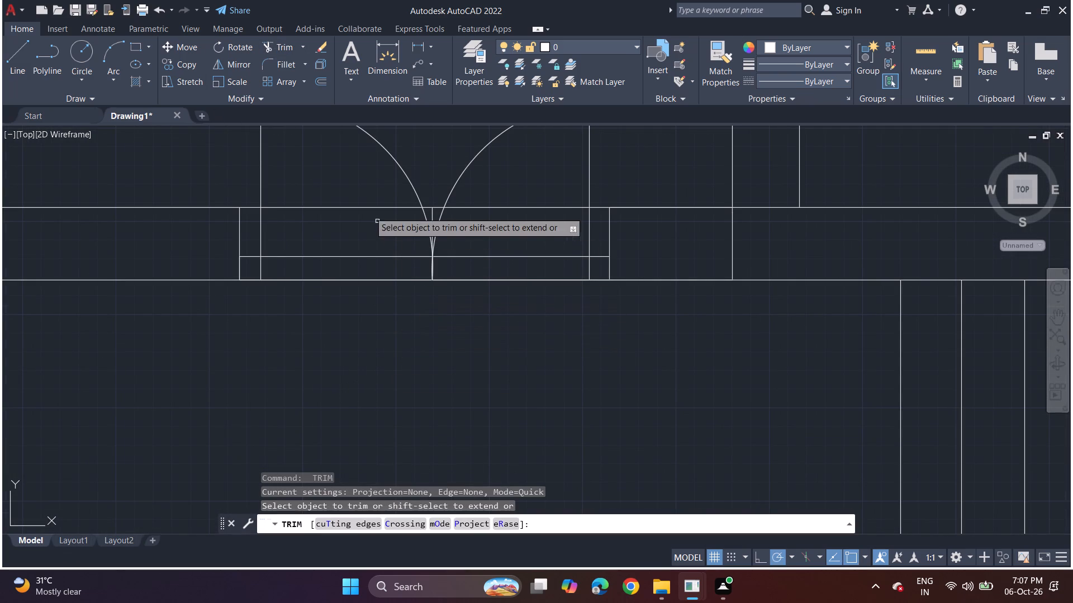
pyautogui.moveTo(360, 209); pyautogui.dragTo(360, 218)
pyautogui.click(360, 218)
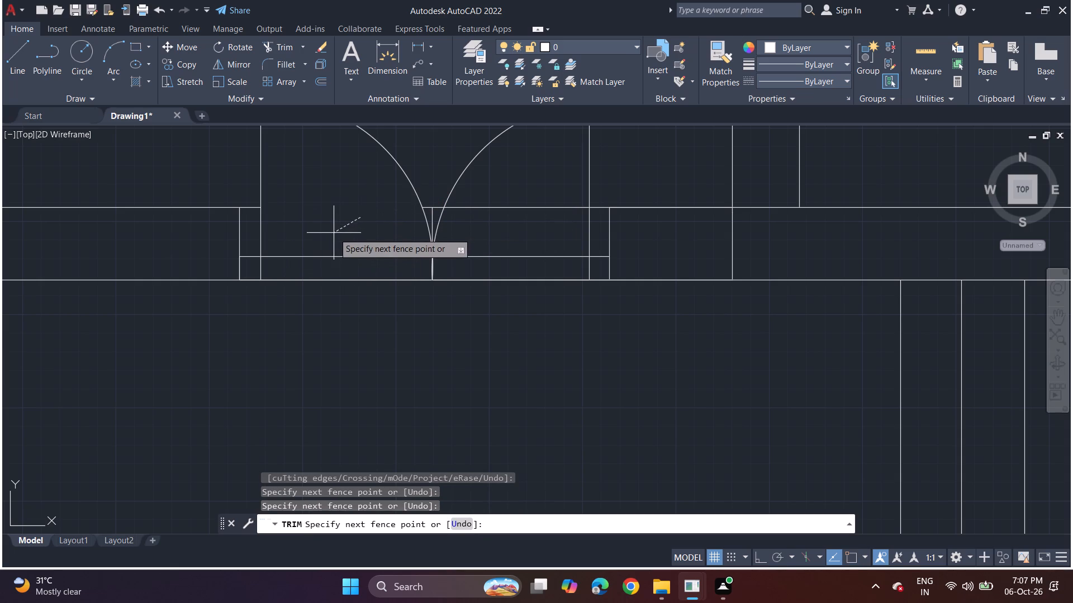
pyautogui.press('Escape')
pyautogui.press('space')
pyautogui.click(430, 206)
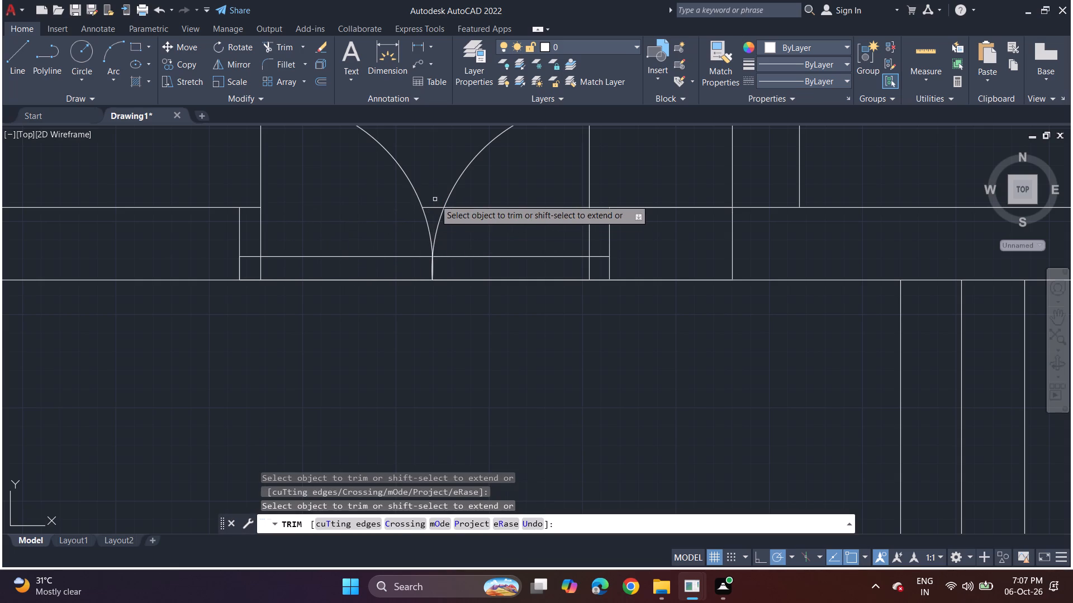
pyautogui.moveTo(435, 199); pyautogui.dragTo(438, 209)
pyautogui.moveTo(477, 196); pyautogui.dragTo(482, 211)
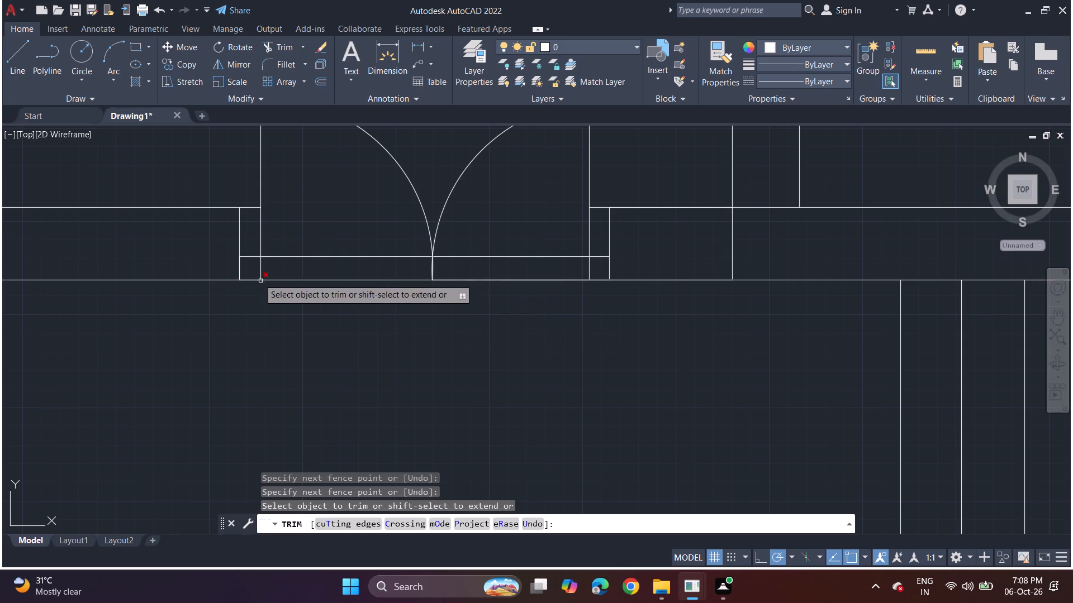
# Draw a 4' wide window with a lengthwise middle line in the double door's wall, west of the door.
pyautogui.moveTo(275, 287); pyautogui.dragTo(625, 312, button='middle')
pyautogui.click(22, 49)
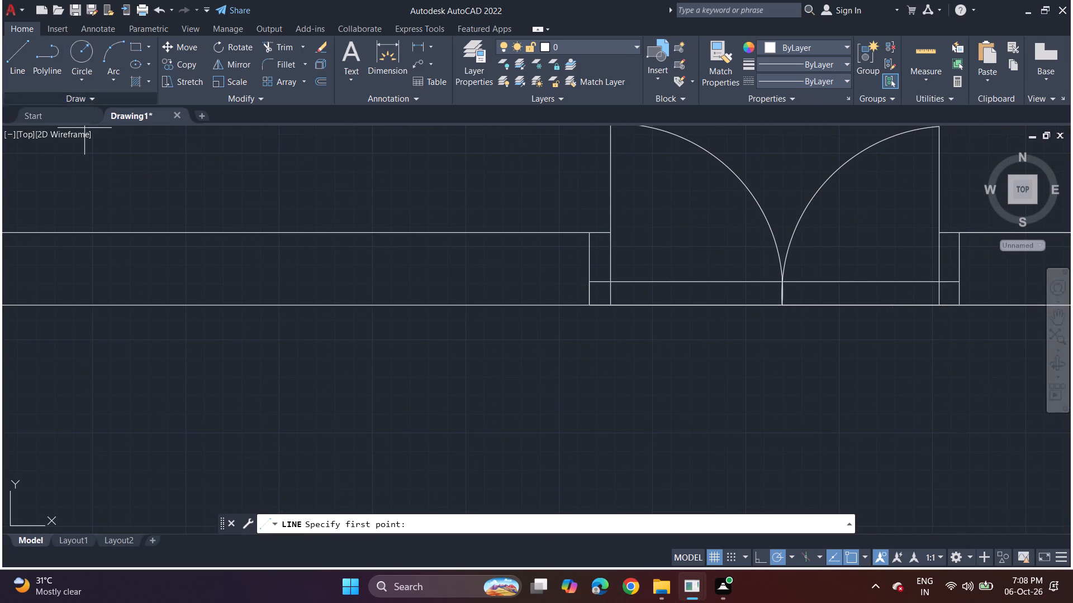
pyautogui.click(586, 232)
pyautogui.click(400, 233)
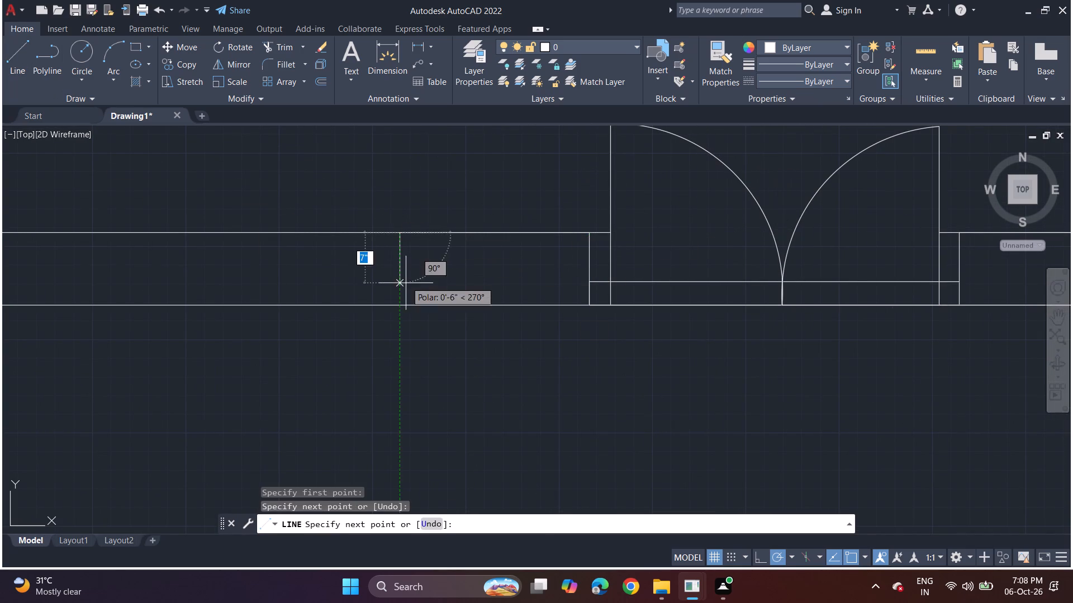
pyautogui.click(404, 311)
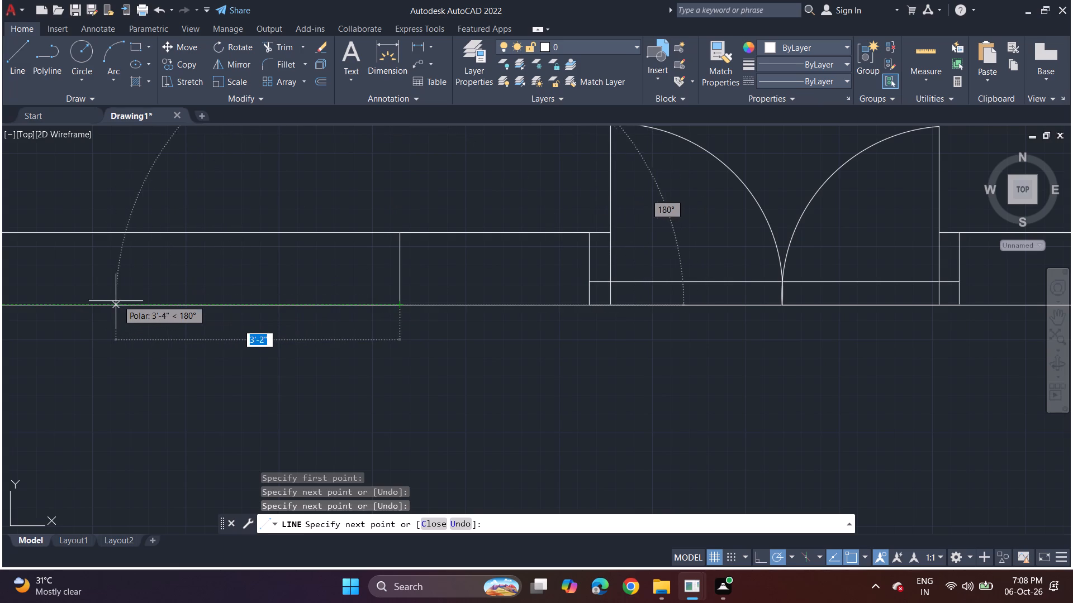
pyautogui.write("4'")
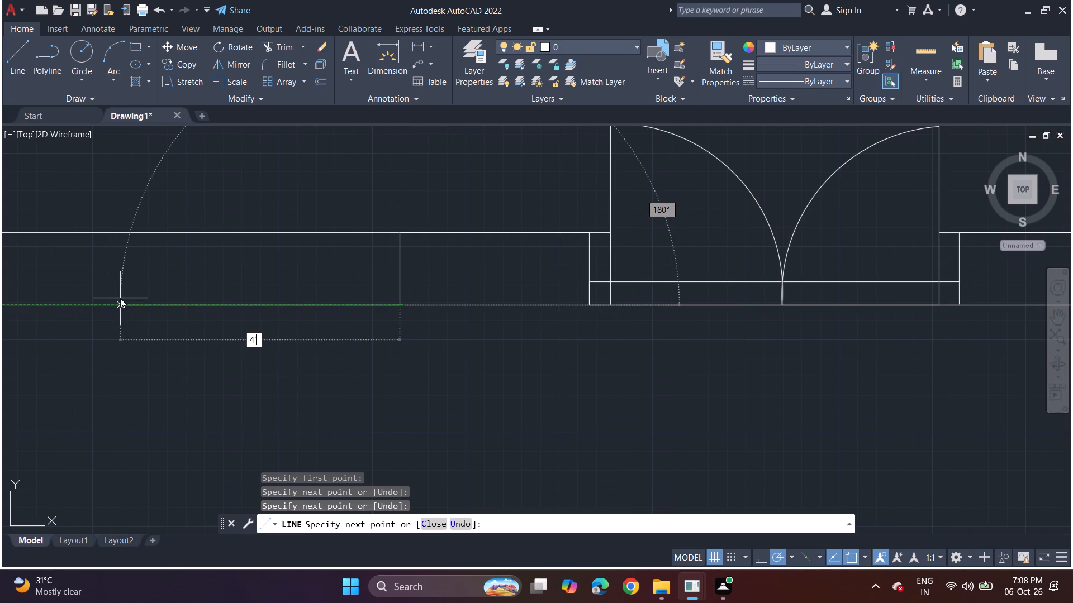
pyautogui.press('Return')
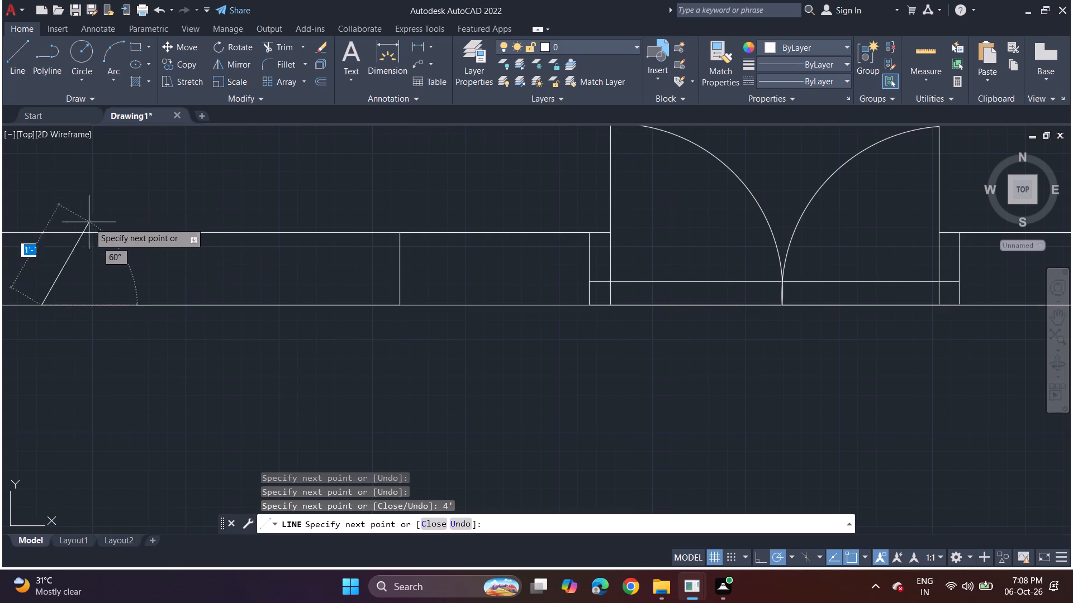
pyautogui.click(48, 234)
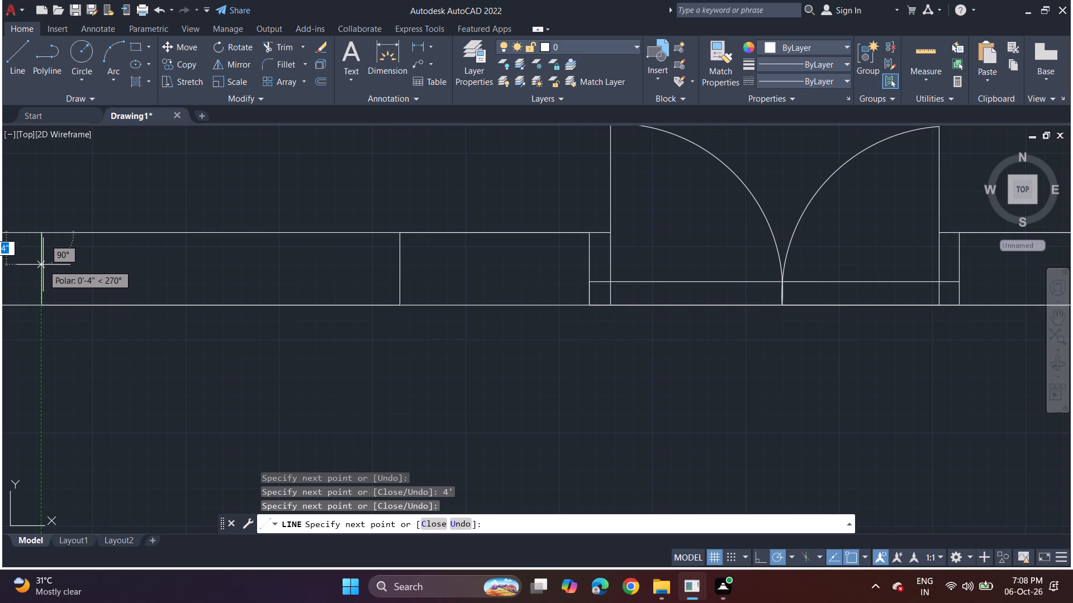
pyautogui.click(44, 266)
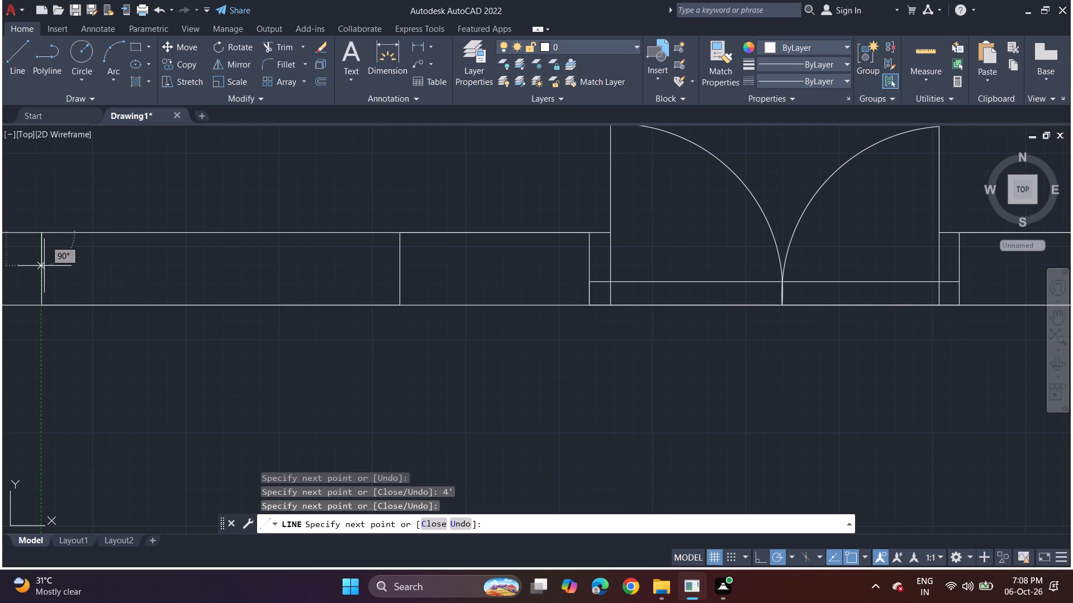
pyautogui.click(400, 270)
pyautogui.press('space')
# Draw a window about 4' long with a centre line in the west outer wall, starting about 2'-7" above the double door's wall.
pyautogui.scroll(-3, 314, 326)
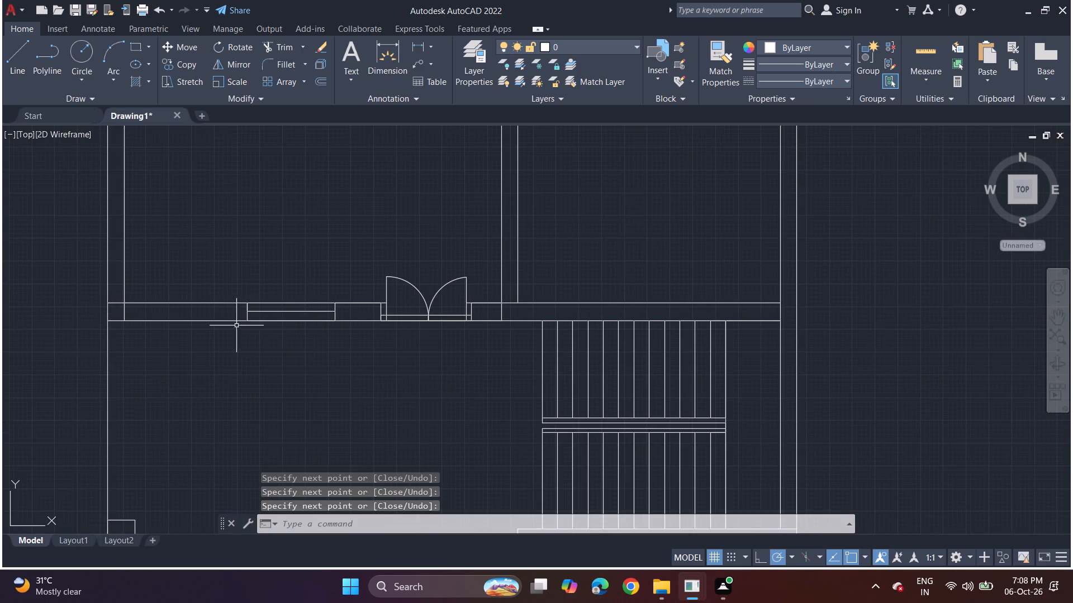
pyautogui.moveTo(244, 326); pyautogui.dragTo(422, 324, button='middle')
pyautogui.click(23, 46)
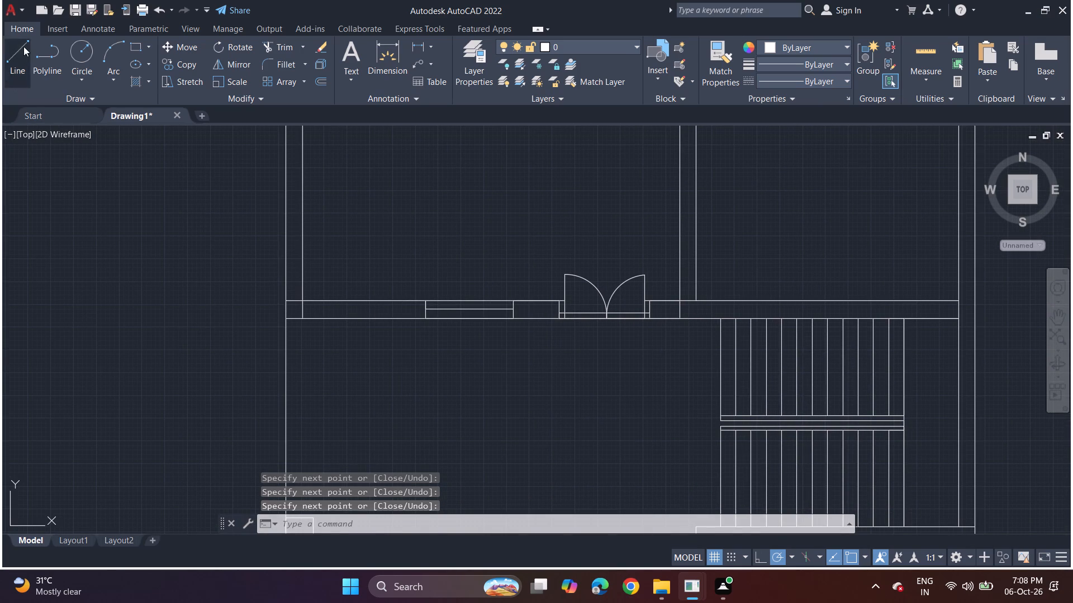
pyautogui.scroll(2, 216, 281)
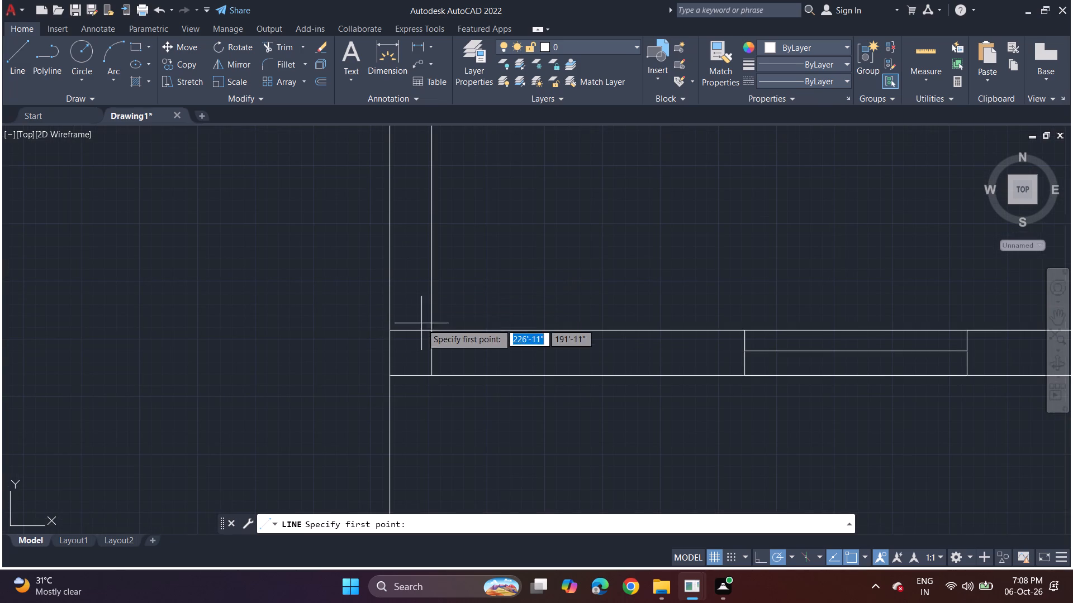
pyautogui.click(429, 187)
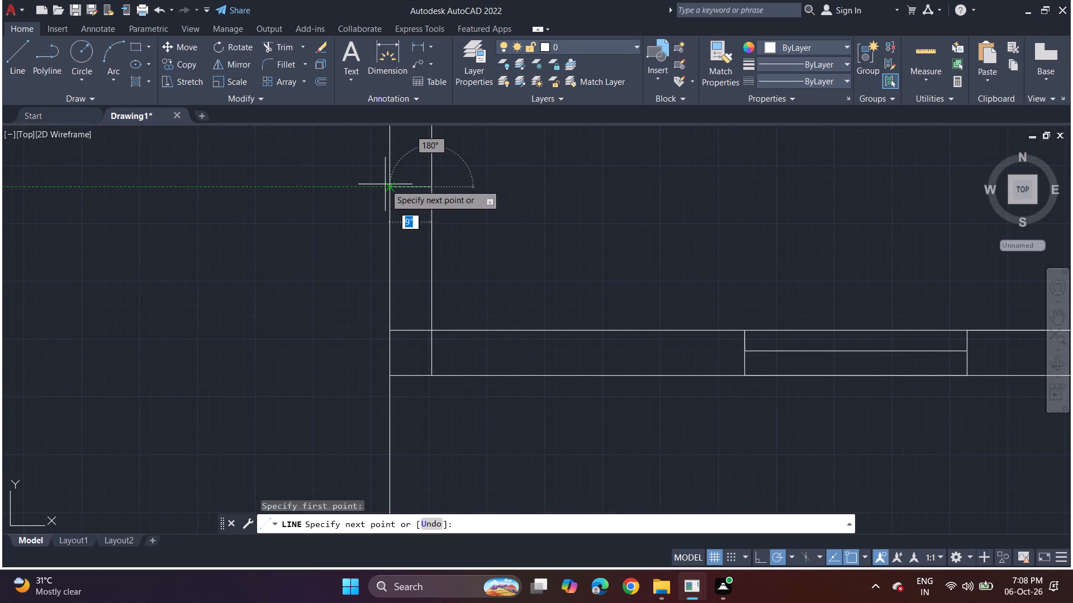
pyautogui.click(385, 184)
pyautogui.moveTo(383, 186); pyautogui.dragTo(251, 503, button='middle')
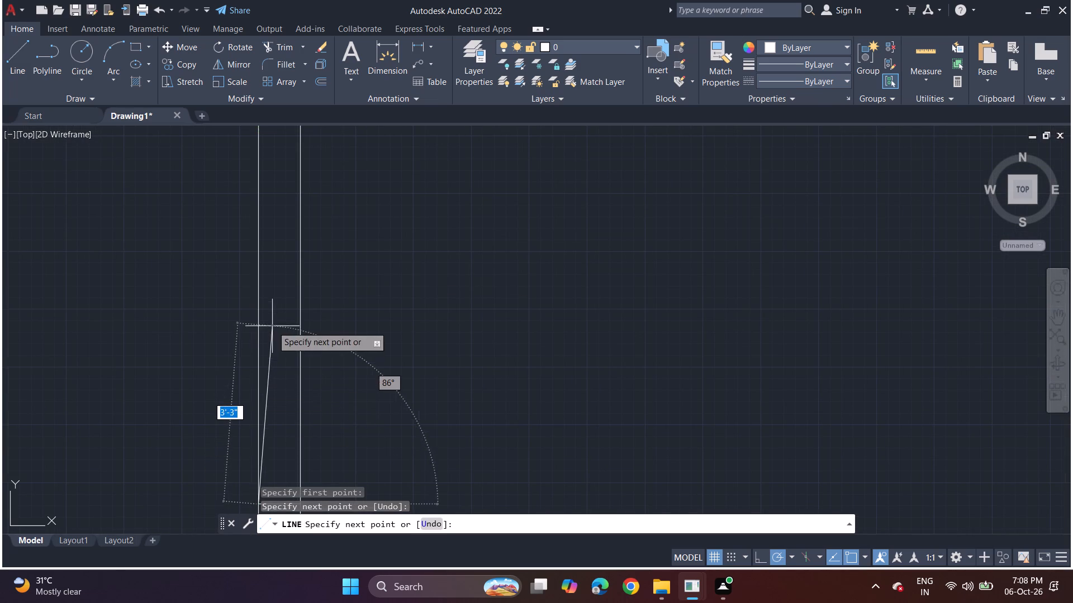
pyautogui.click(260, 282)
pyautogui.click(299, 287)
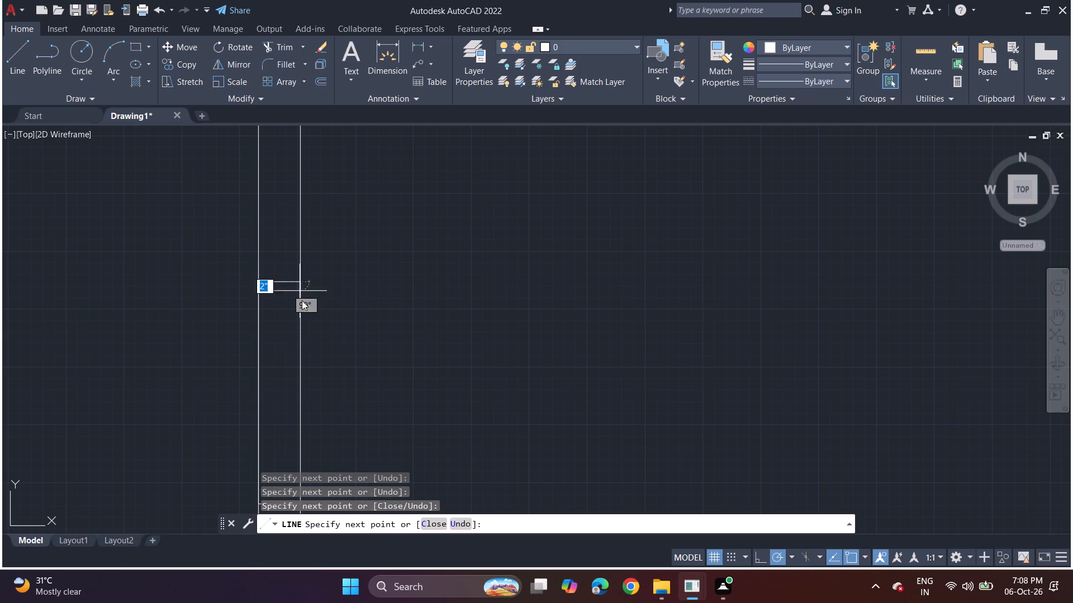
pyautogui.click(279, 283)
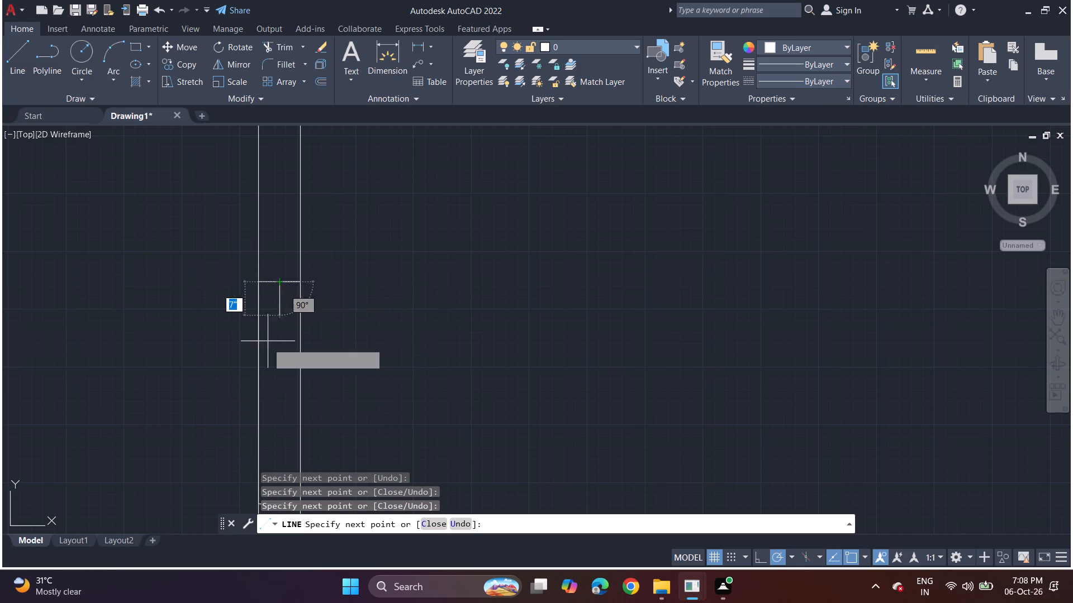
pyautogui.moveTo(269, 346); pyautogui.dragTo(317, 189, button='middle')
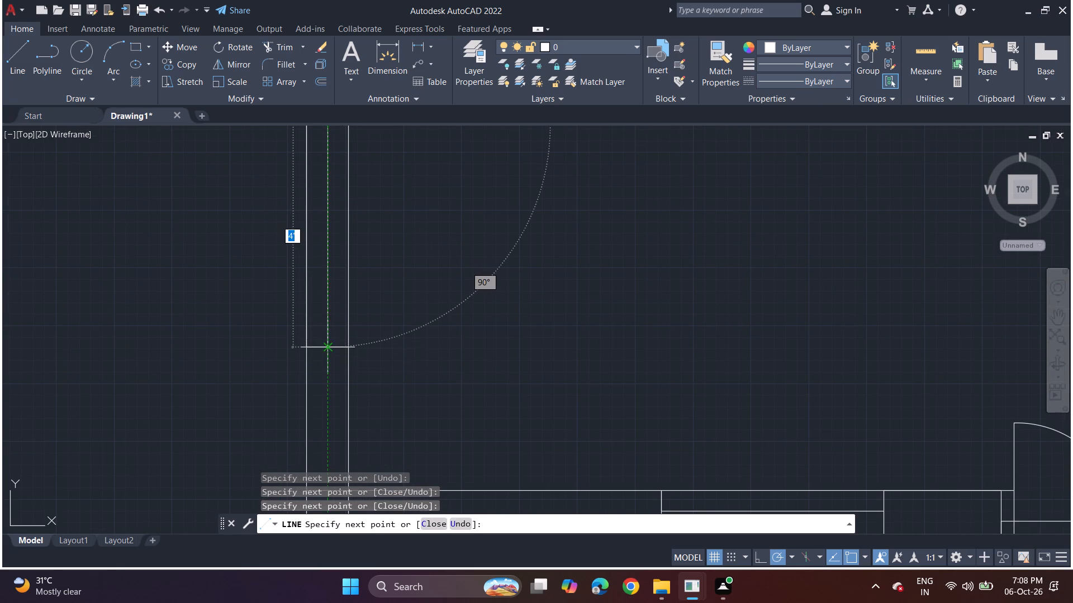
pyautogui.click(329, 346)
pyautogui.press('space')
# Draw a second window about 4' long with a centre line in the west outer wall, just south of the long horizontal partition.
pyautogui.moveTo(379, 227); pyautogui.dragTo(360, 526, button='middle')
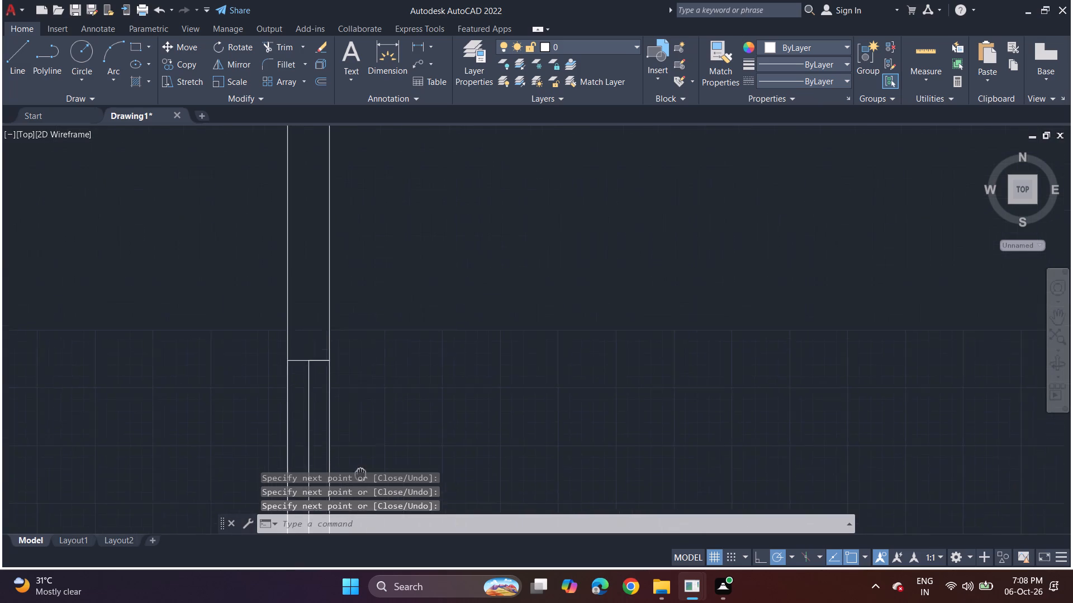
pyautogui.moveTo(360, 526); pyautogui.dragTo(387, 602, button='middle')
pyautogui.scroll(-4, 381, 271)
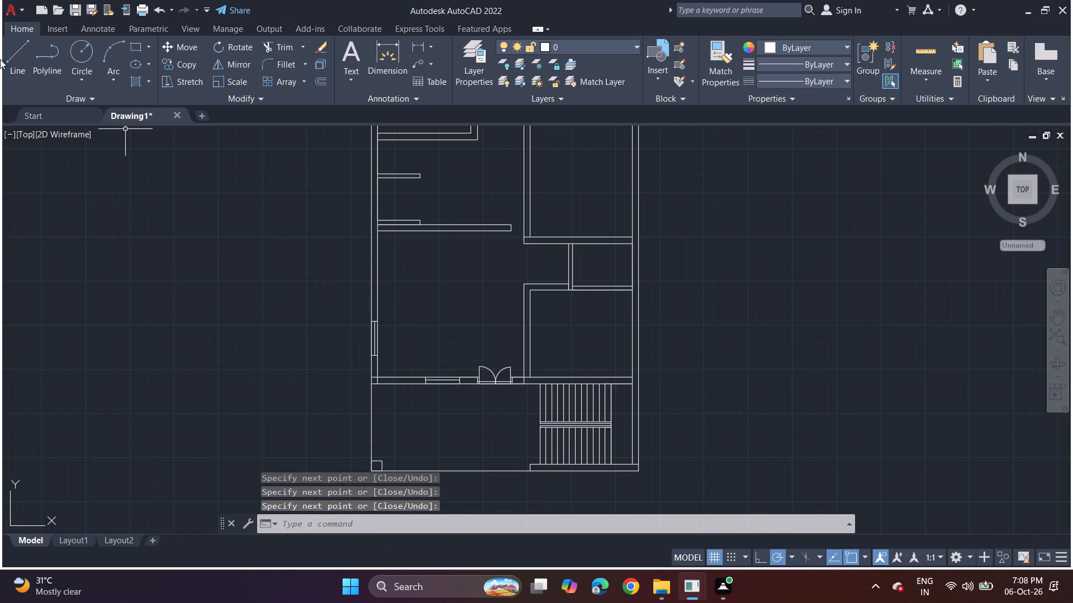
pyautogui.click(0, 59)
pyautogui.click(26, 54)
pyautogui.scroll(2, 230, 237)
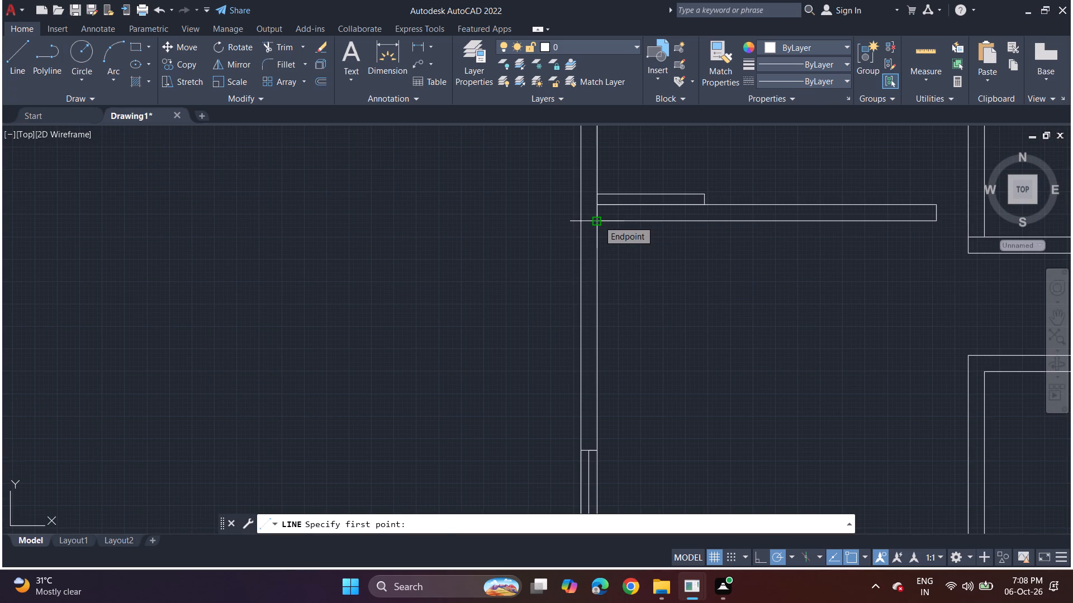
pyautogui.click(599, 221)
pyautogui.click(596, 270)
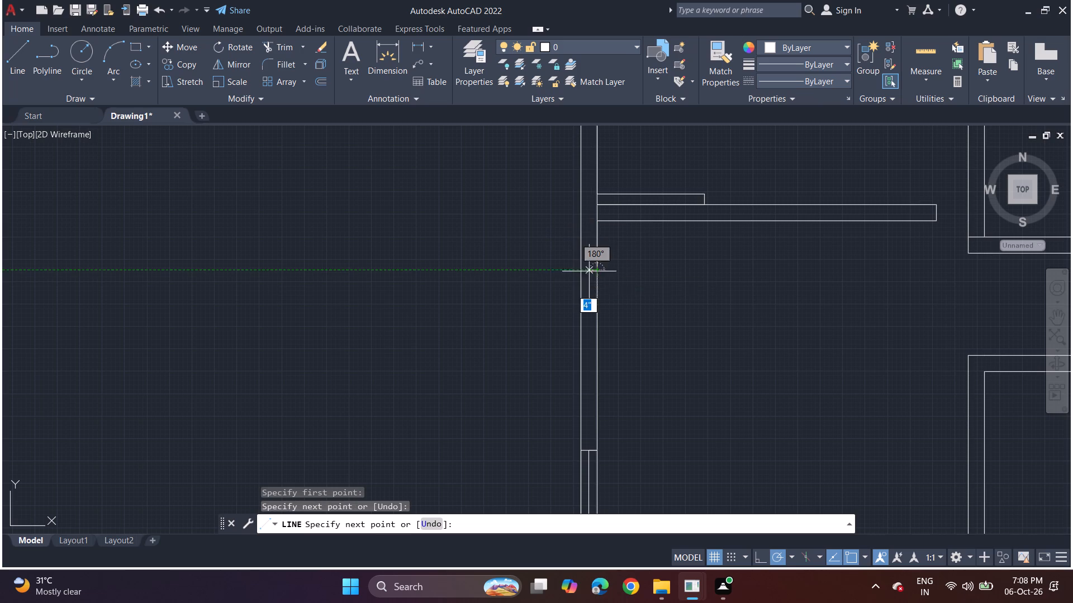
pyautogui.click(582, 272)
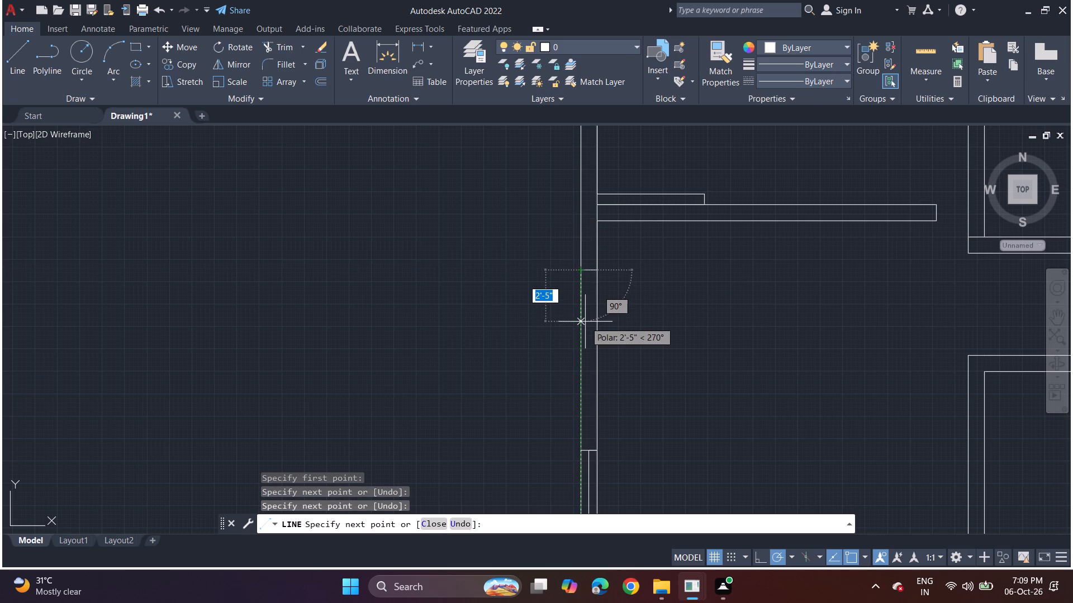
pyautogui.click(579, 361)
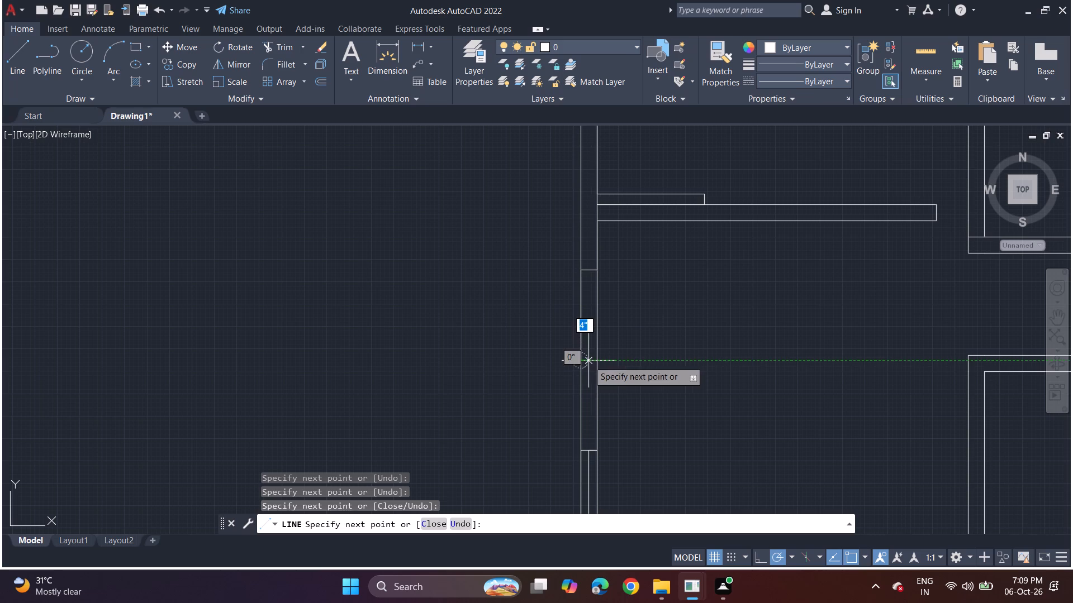
pyautogui.click(594, 358)
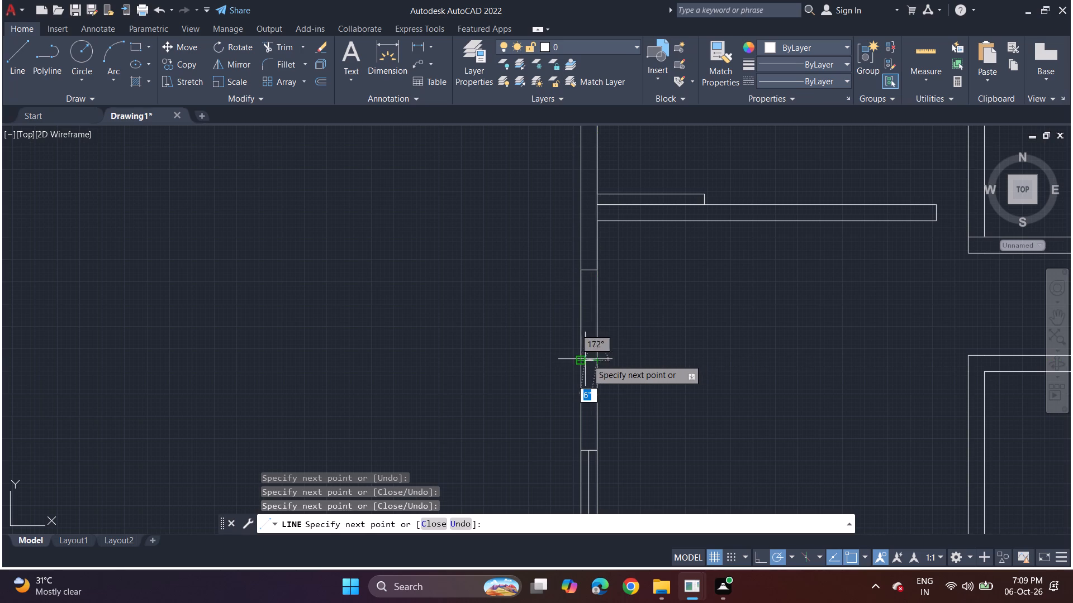
pyautogui.click(590, 360)
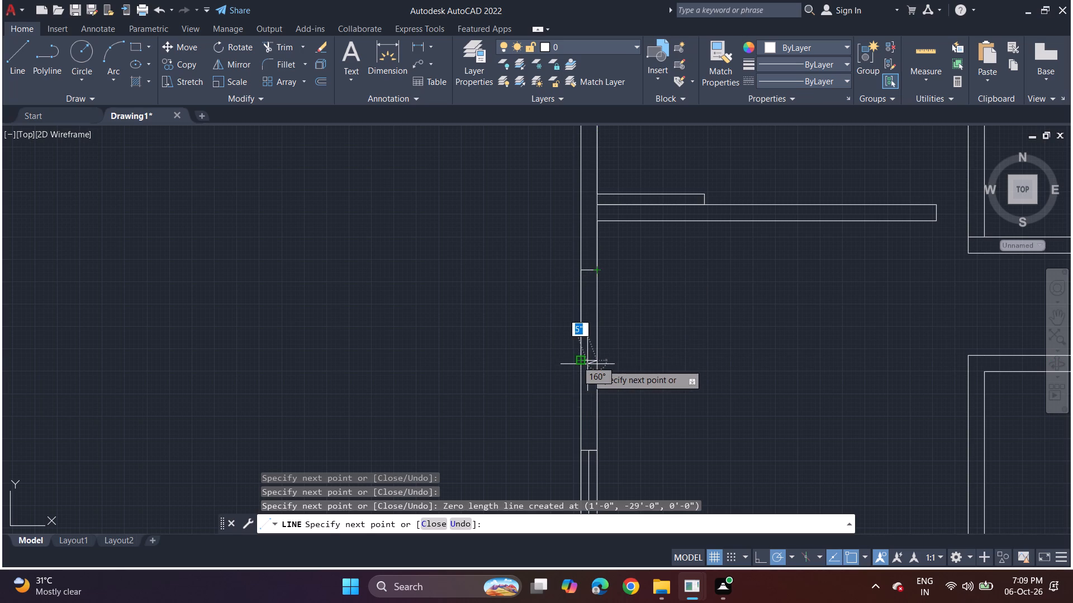
pyautogui.scroll(3, 578, 359)
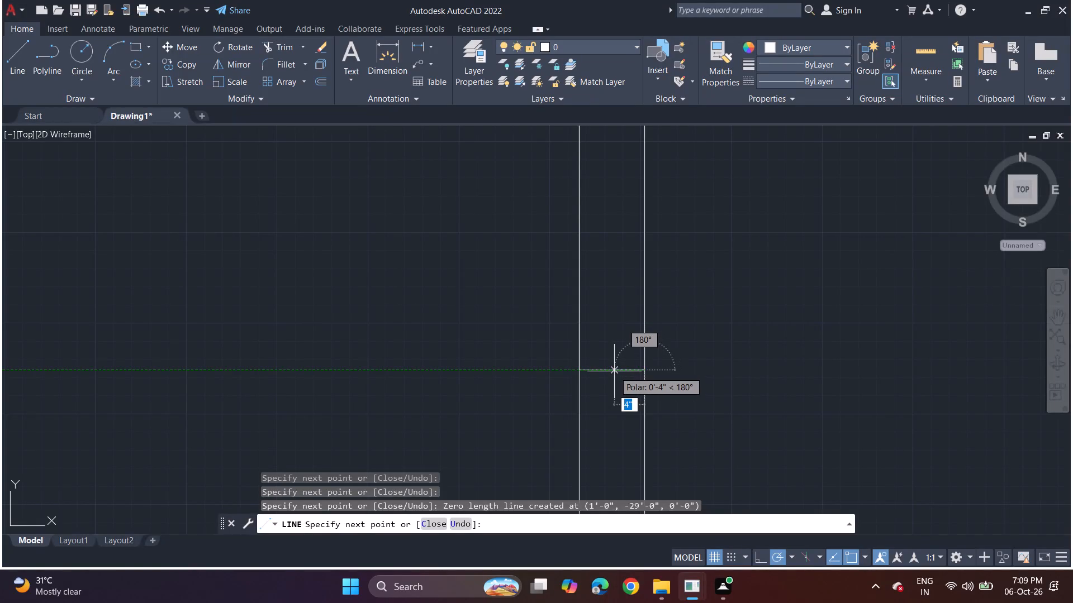
pyautogui.doubleClick(614, 371)
pyautogui.moveTo(597, 263); pyautogui.dragTo(471, 454, button='middle')
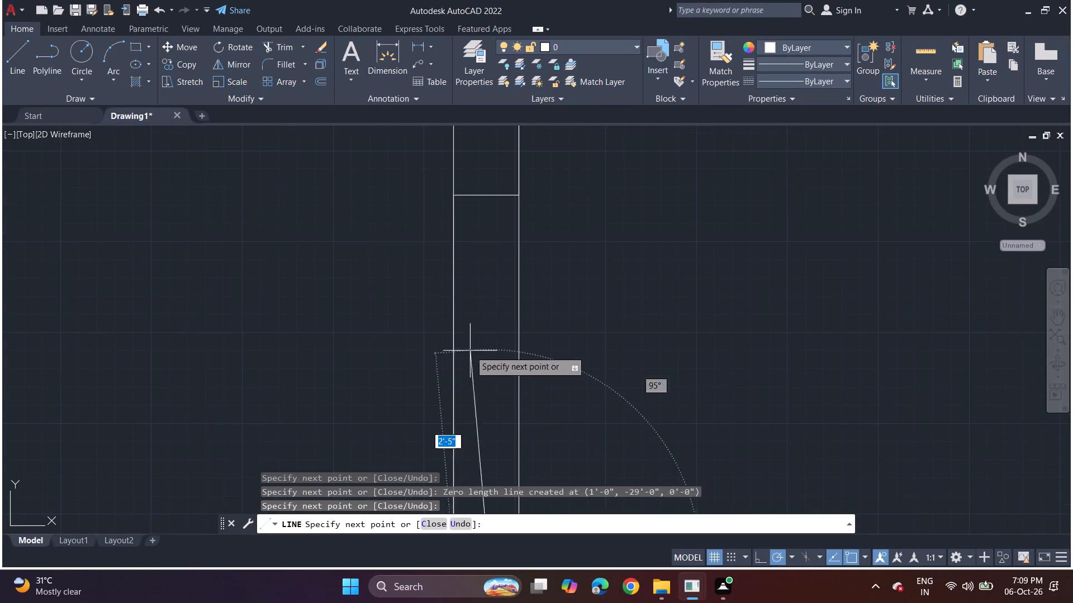
pyautogui.click(487, 196)
pyautogui.scroll(-3, 528, 219)
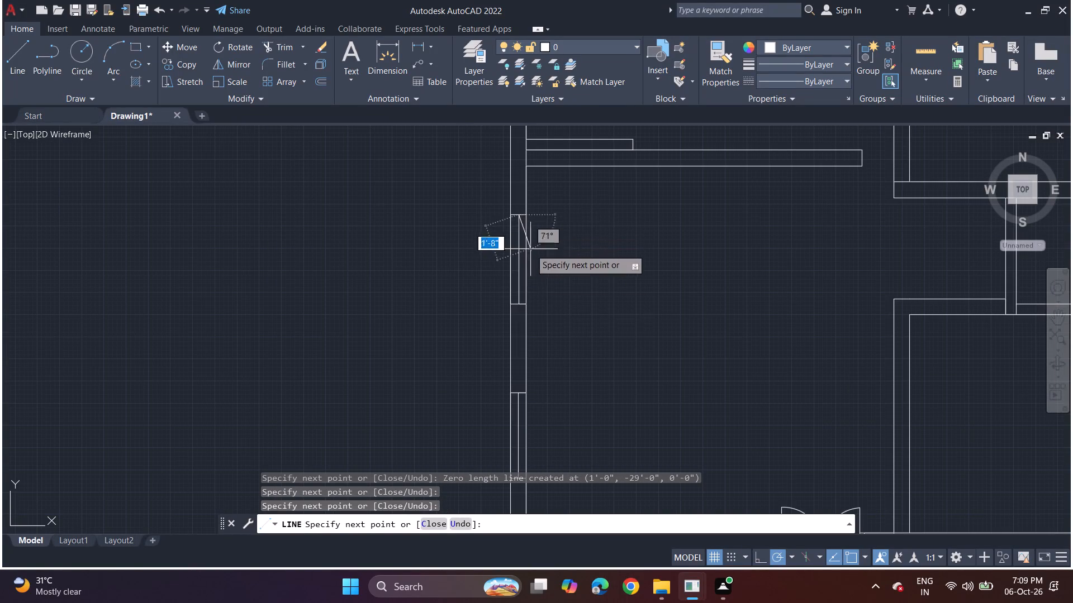
pyautogui.press('space')
# Draw a thin rectangular wall return about 3'-1" long running south from the east end of the upper stub wall.
pyautogui.scroll(-2, 449, 379)
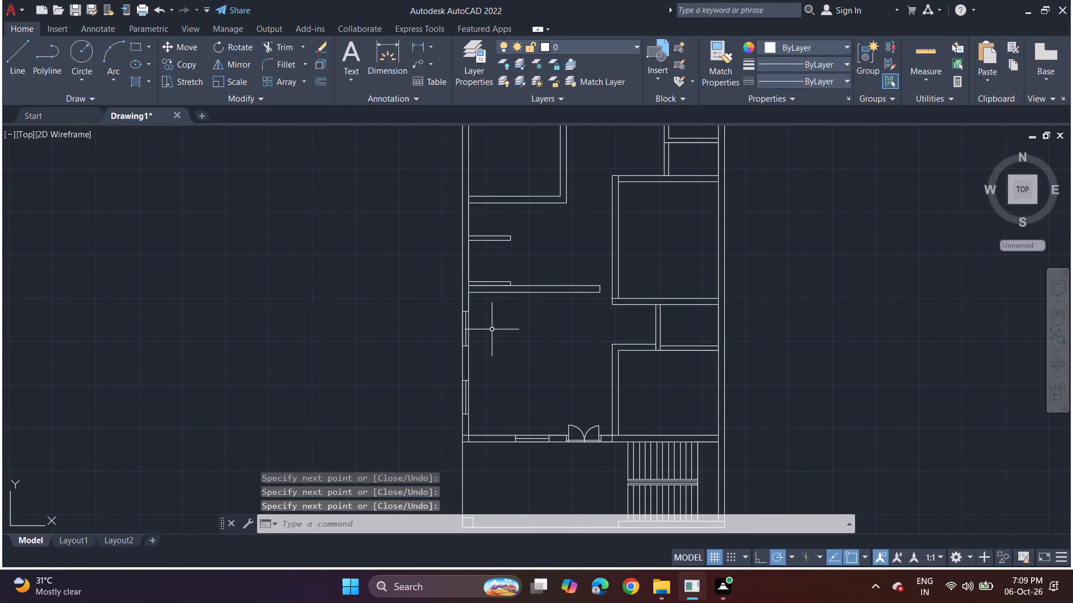
pyautogui.click(12, 52)
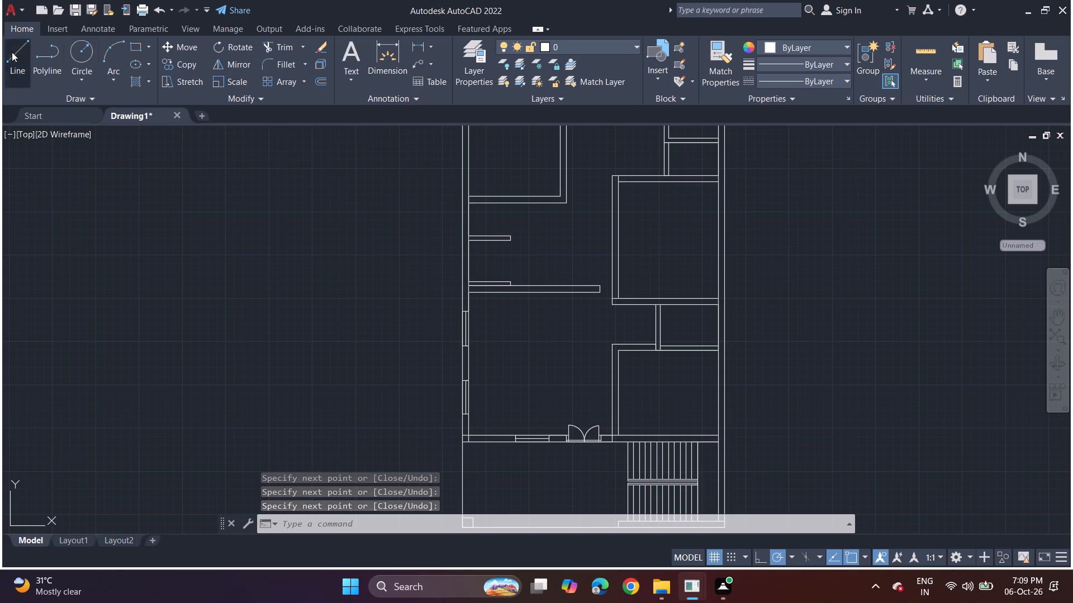
pyautogui.scroll(2, 434, 272)
pyautogui.moveTo(520, 260); pyautogui.dragTo(433, 317, button='middle')
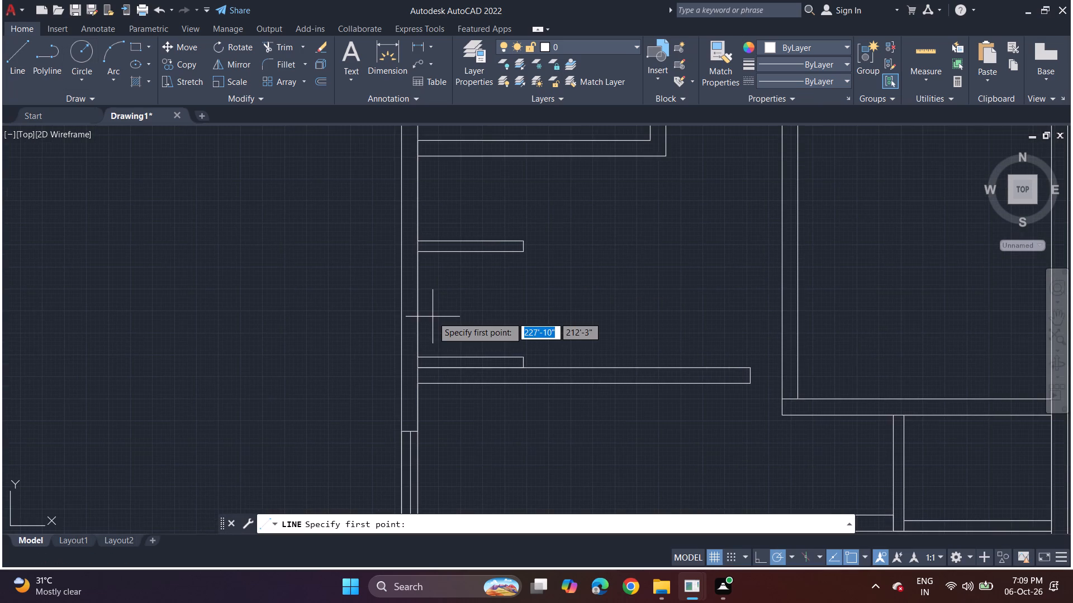
pyautogui.scroll(1, 433, 317)
pyautogui.click(574, 199)
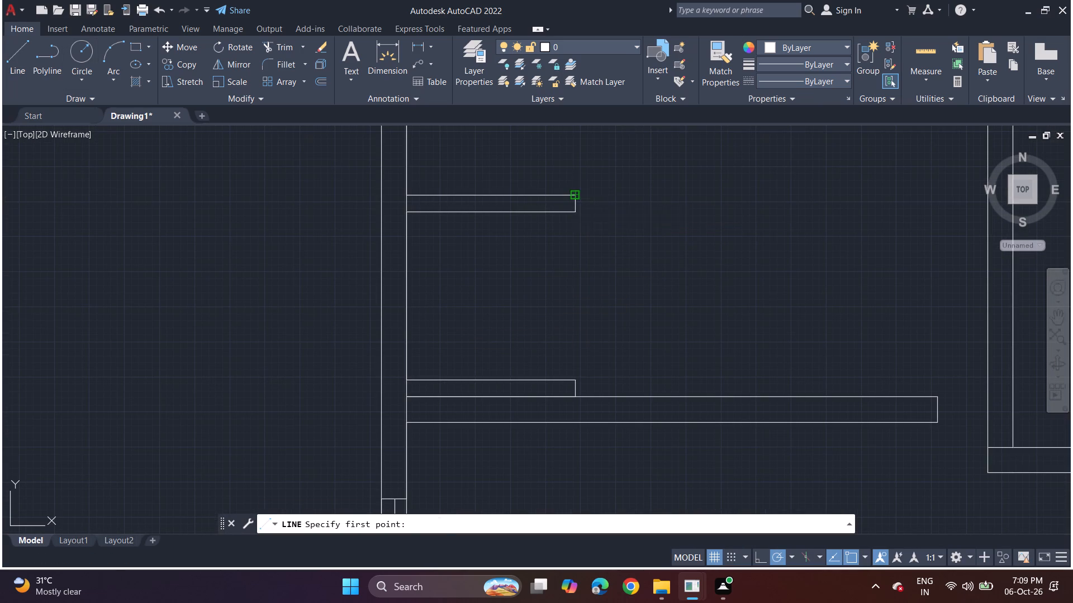
pyautogui.click(573, 298)
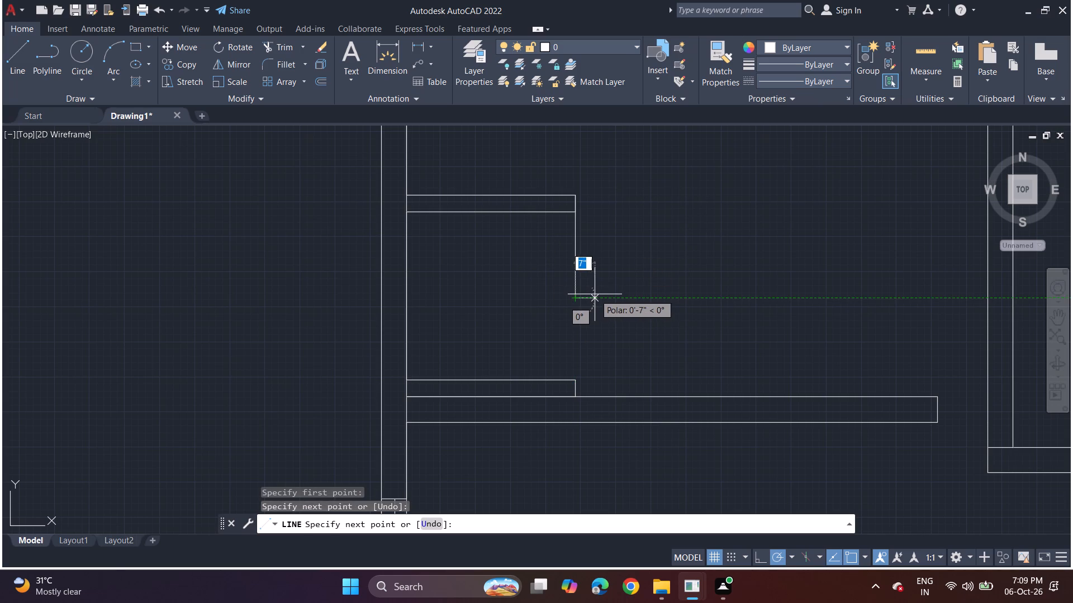
pyautogui.click(592, 295)
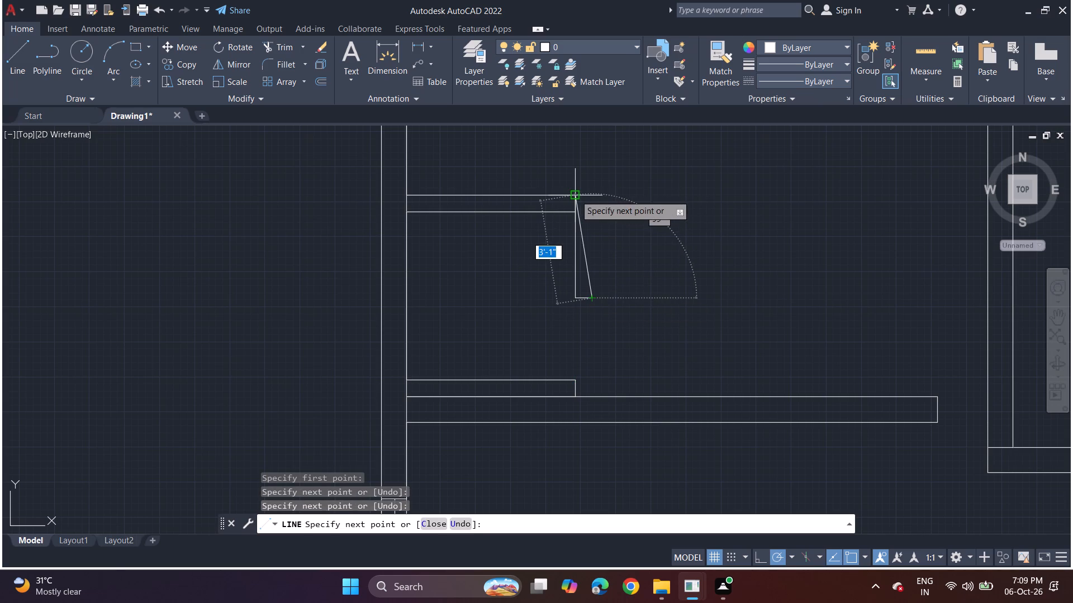
pyautogui.click(591, 194)
pyautogui.click(574, 192)
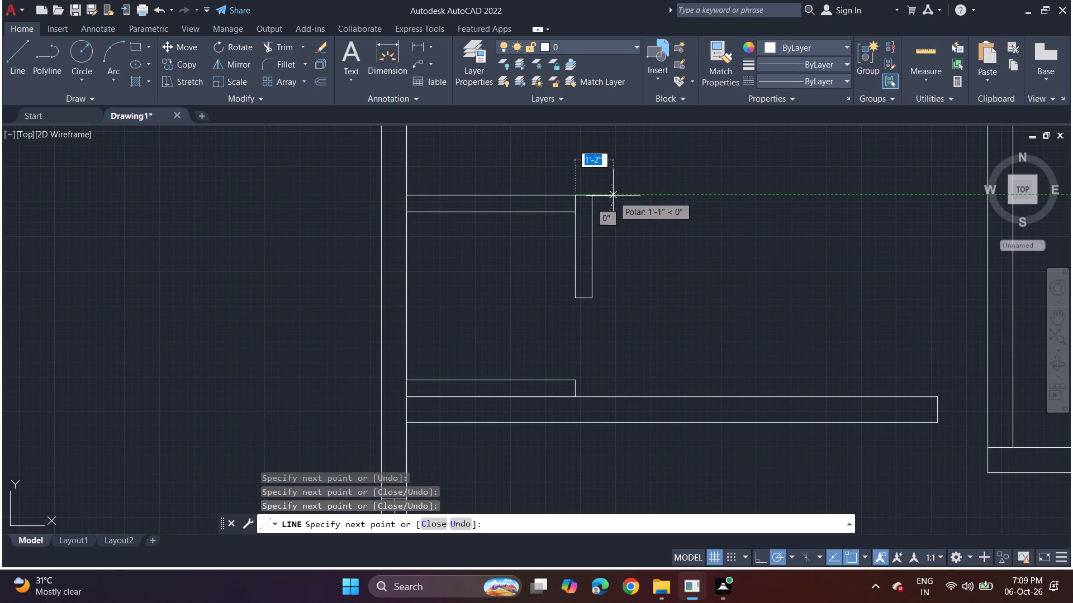
pyautogui.press('space')
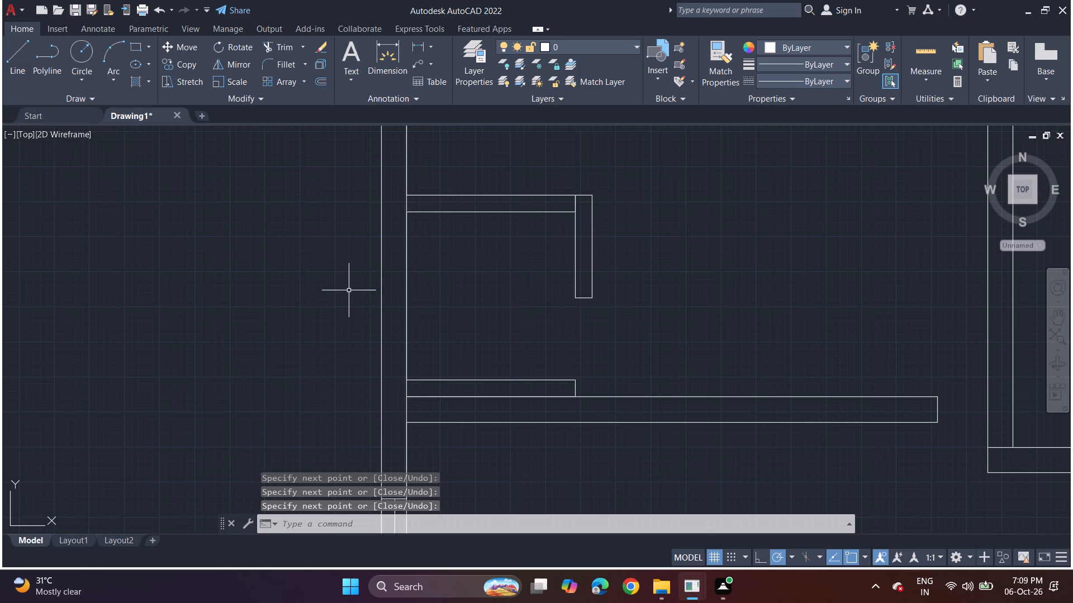
# Draw a thin wall return about 1'-1" long running north from the long partition at the east end of the lower stub wall.
pyautogui.click(14, 56)
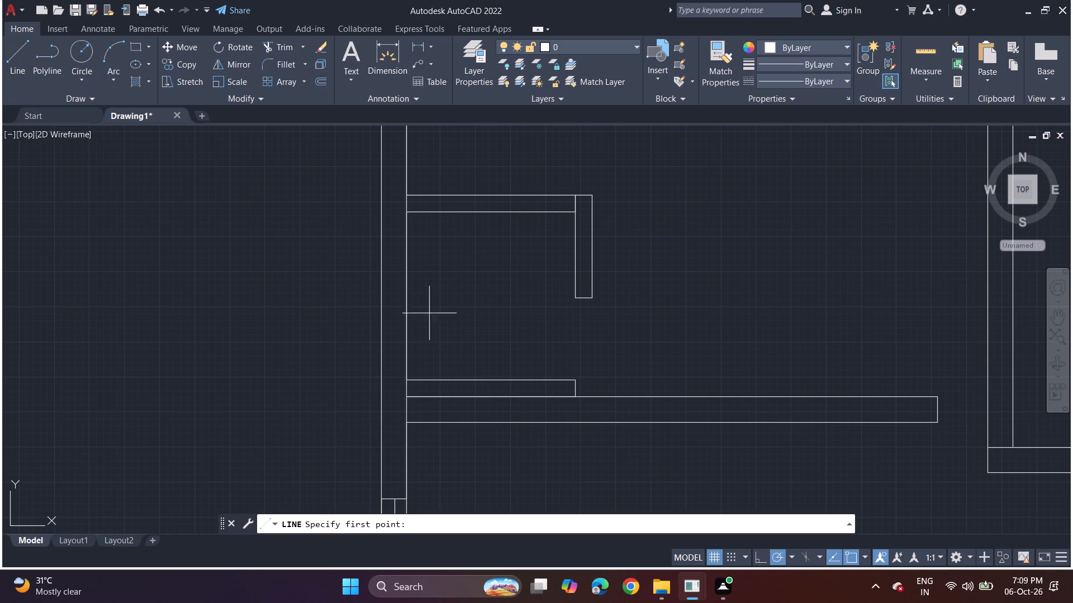
pyautogui.click(572, 382)
pyautogui.click(573, 362)
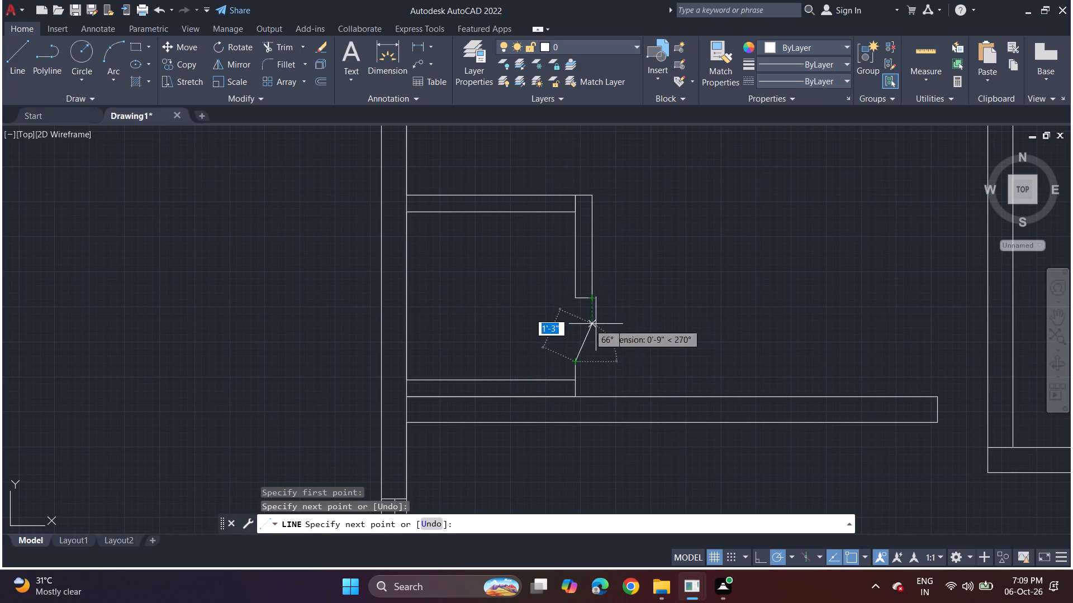
pyautogui.click(596, 362)
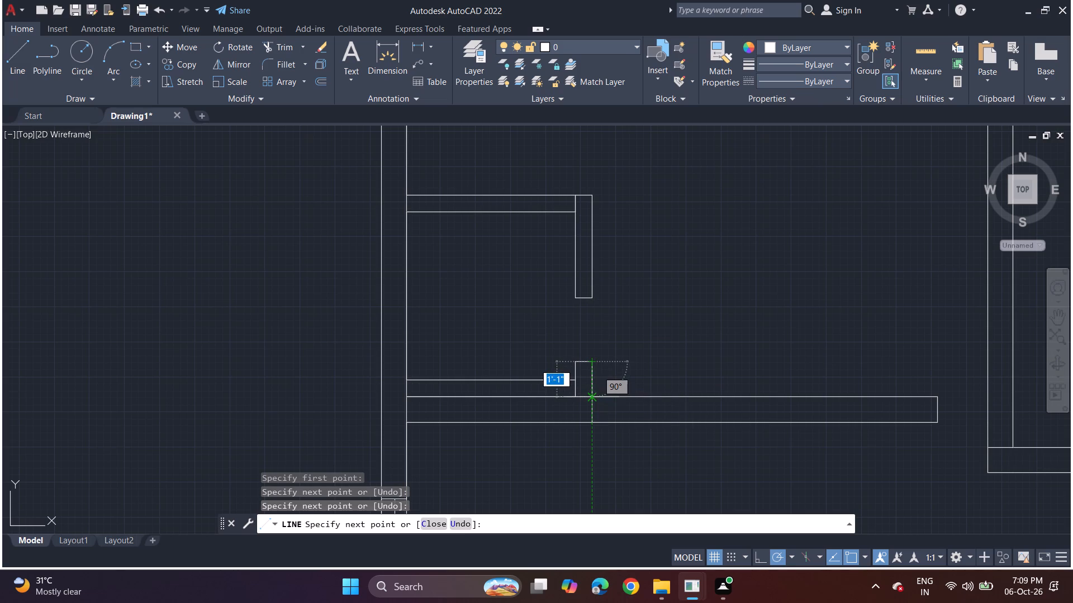
pyautogui.click(596, 396)
pyautogui.press('space')
# Draw a window about 2'-7" long with a centre line in the west outer wall, starting about 1'-3" south of the upper stub wall.
pyautogui.scroll(-1, 512, 335)
pyautogui.moveTo(497, 329); pyautogui.dragTo(501, 358, button='middle')
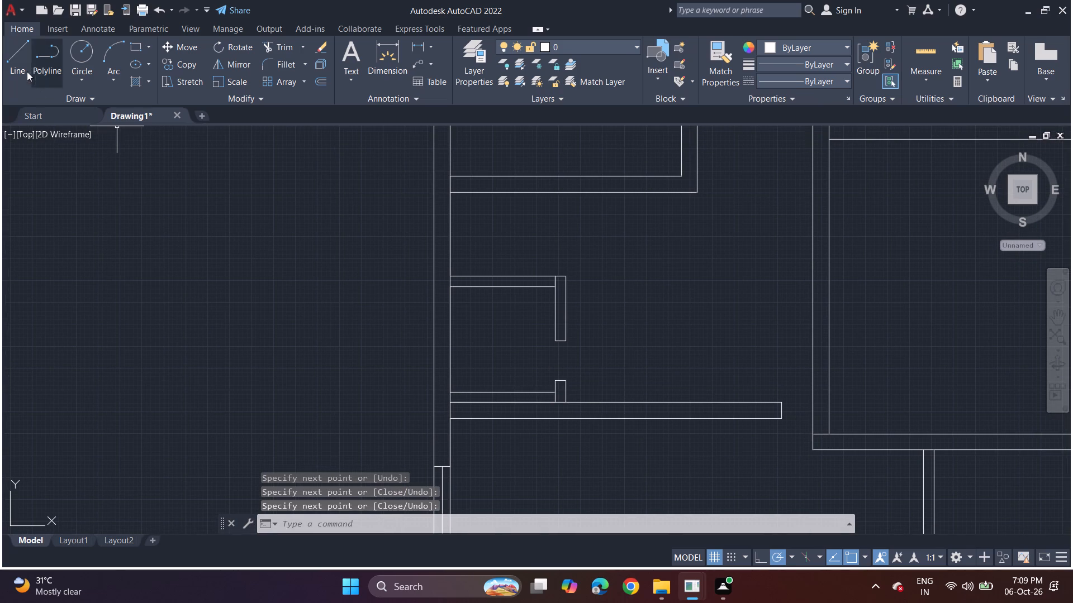
pyautogui.click(21, 67)
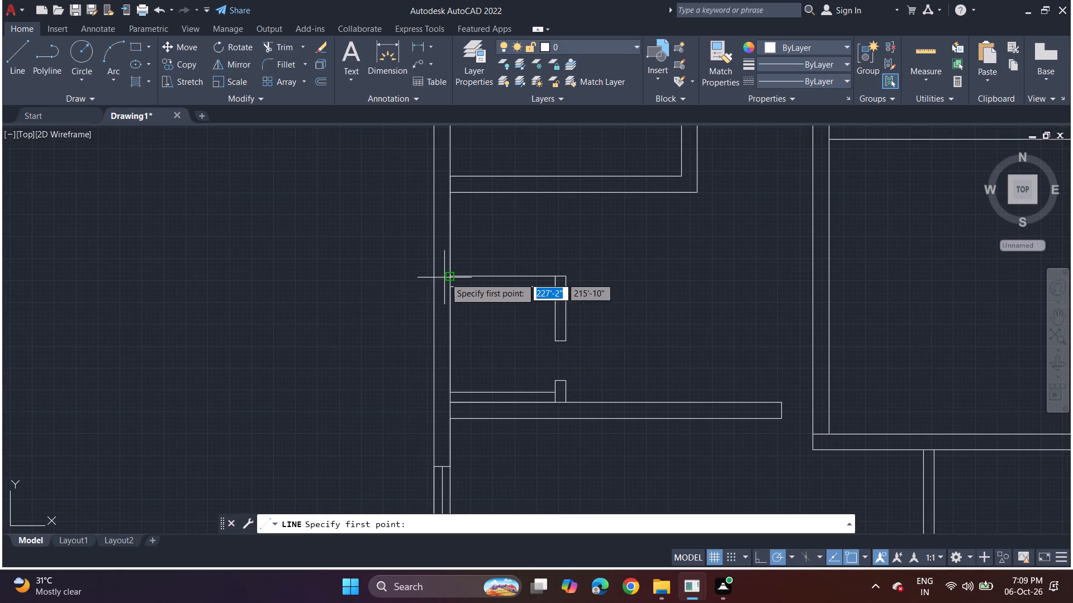
pyautogui.doubleClick(450, 289)
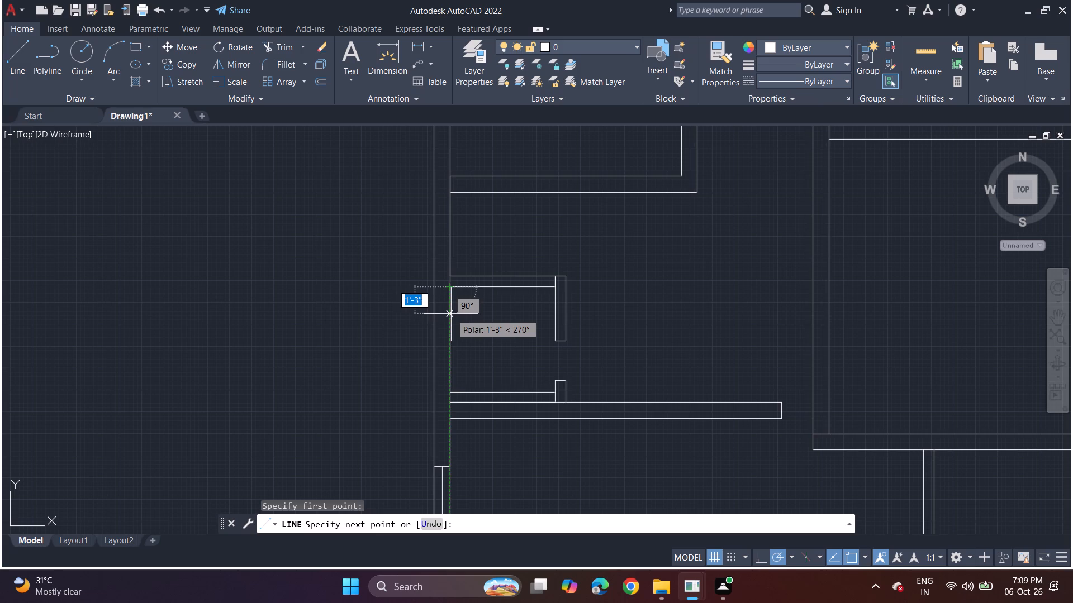
pyautogui.click(451, 312)
pyautogui.click(439, 309)
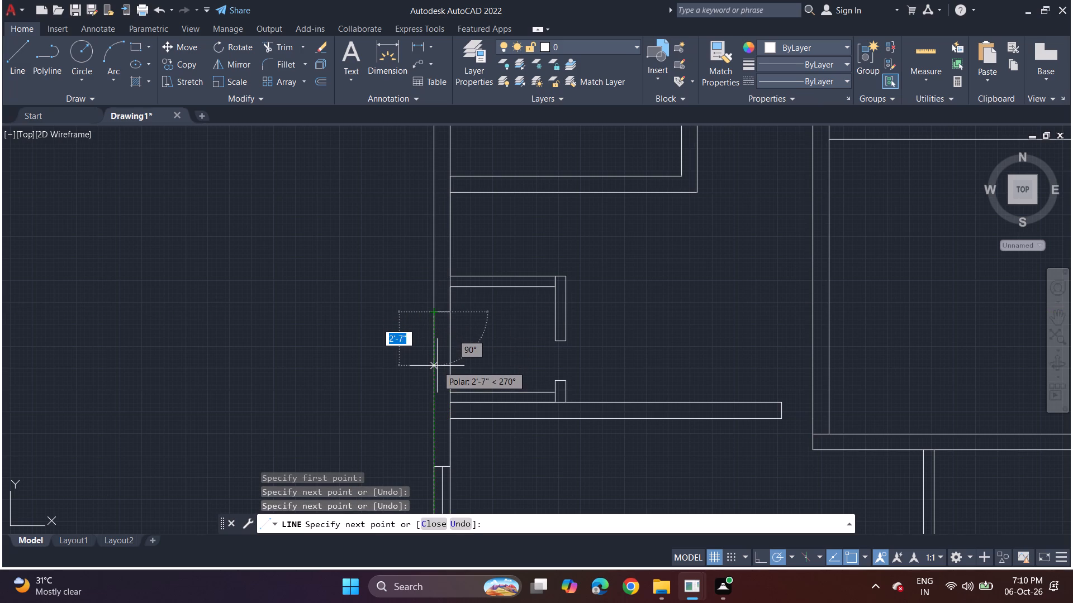
pyautogui.click(437, 366)
pyautogui.moveTo(437, 366); pyautogui.dragTo(445, 365)
pyautogui.moveTo(447, 365); pyautogui.dragTo(452, 365)
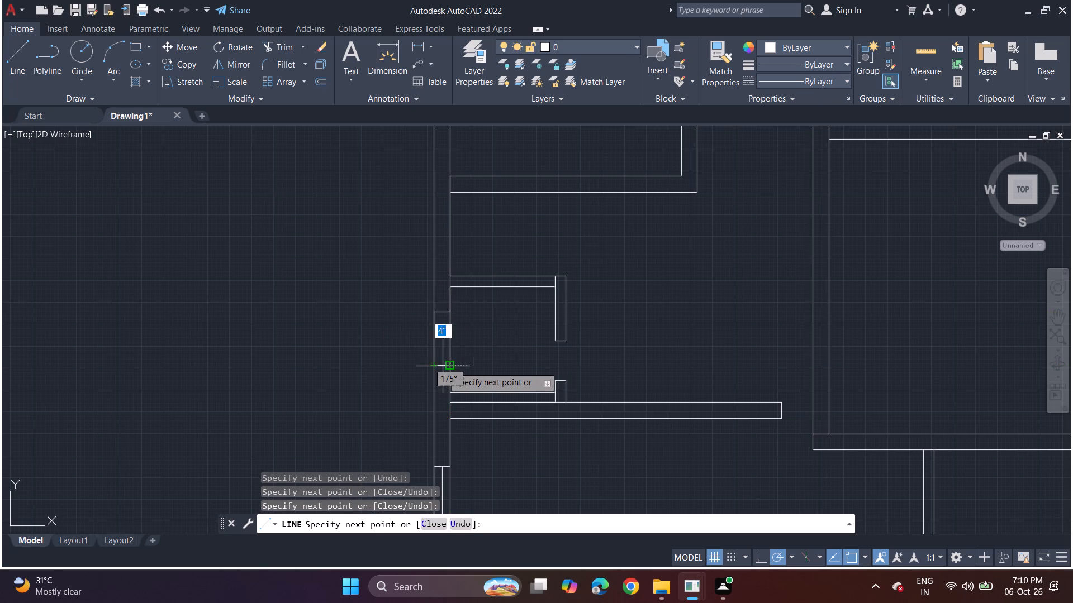
pyautogui.scroll(3, 439, 365)
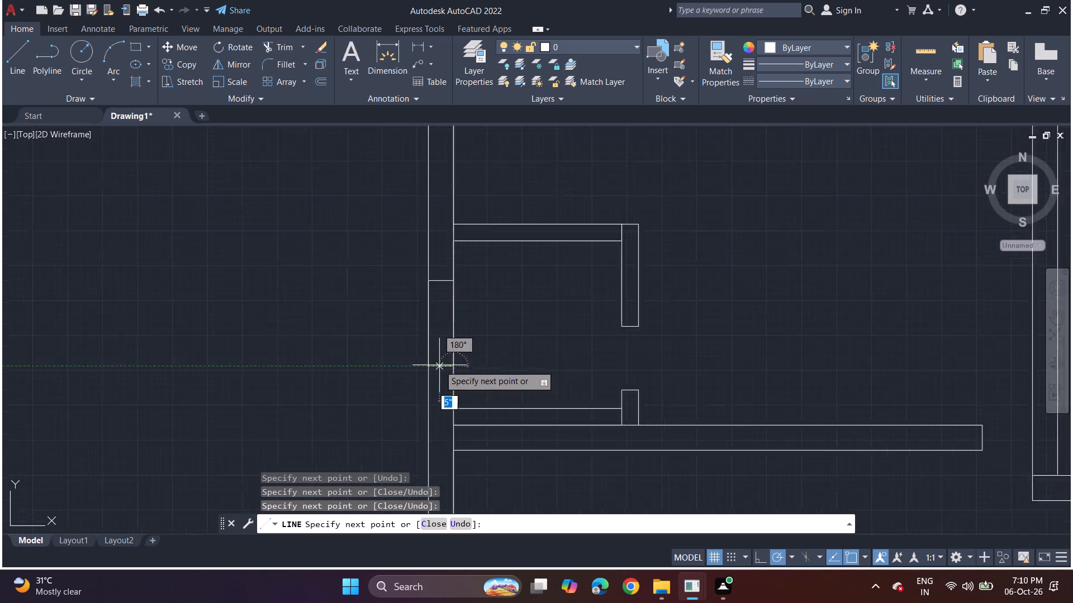
pyautogui.scroll(1, 439, 364)
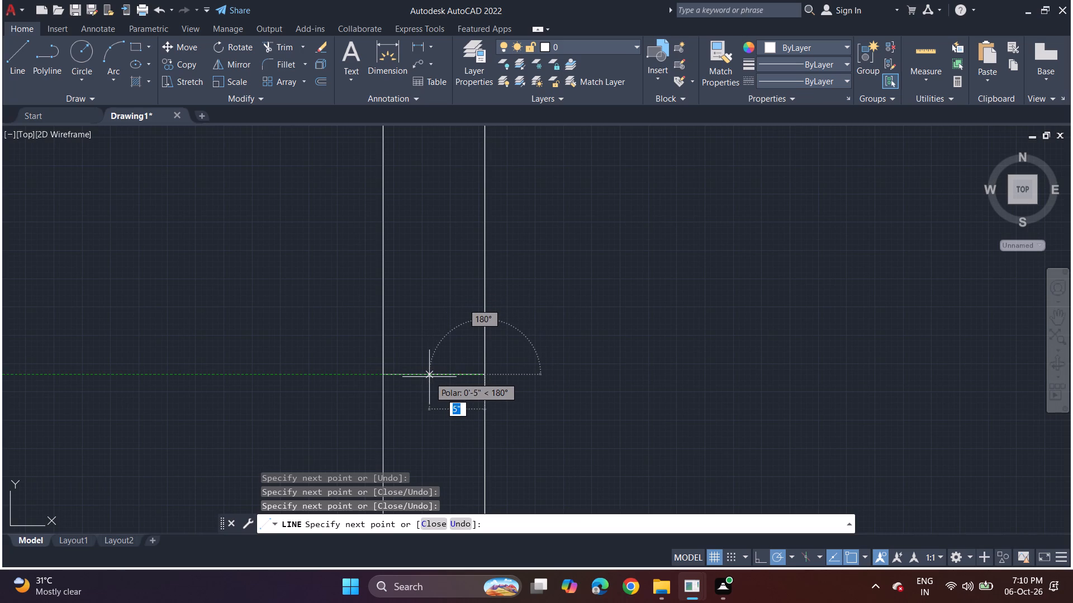
pyautogui.click(435, 377)
pyautogui.moveTo(441, 290); pyautogui.dragTo(419, 524, button='middle')
pyautogui.click(411, 264)
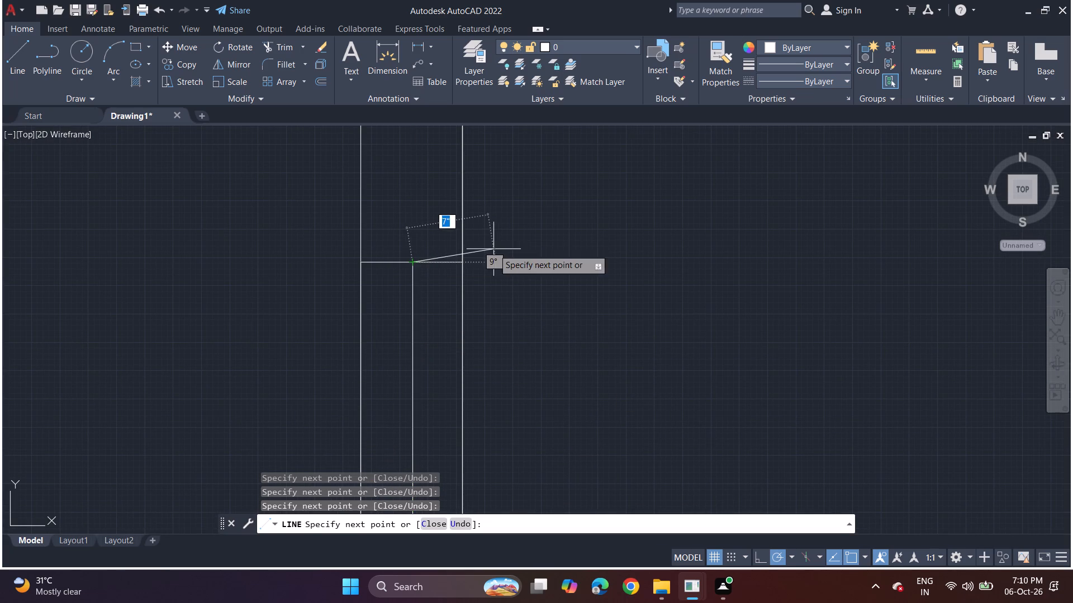
pyautogui.press('space')
# Try to copy the southernmost west-wall window into the east outer wall beside the large middle room, using its southeast corner as base point.
pyautogui.scroll(-5, 477, 280)
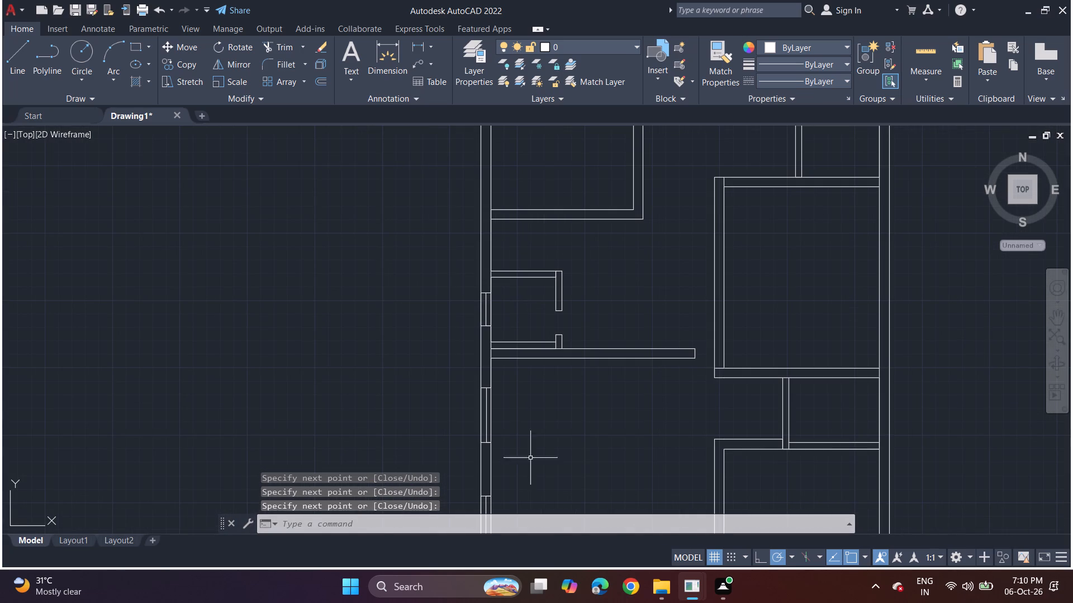
pyautogui.moveTo(546, 357); pyautogui.dragTo(350, 276, button='middle')
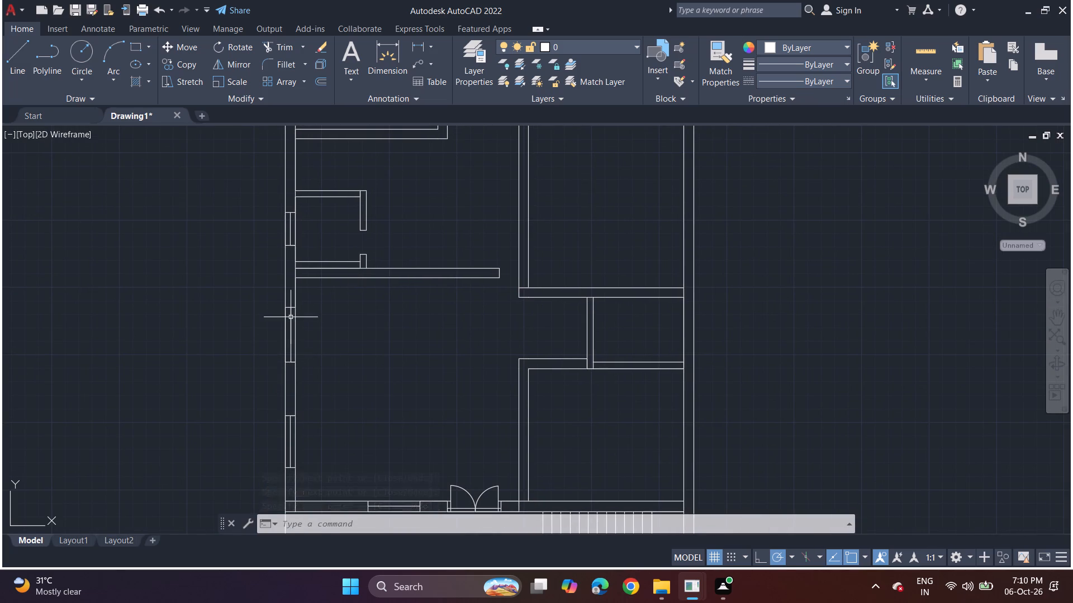
pyautogui.scroll(1, 301, 429)
pyautogui.moveTo(295, 457); pyautogui.dragTo(284, 379, button='middle')
pyautogui.scroll(1, 284, 371)
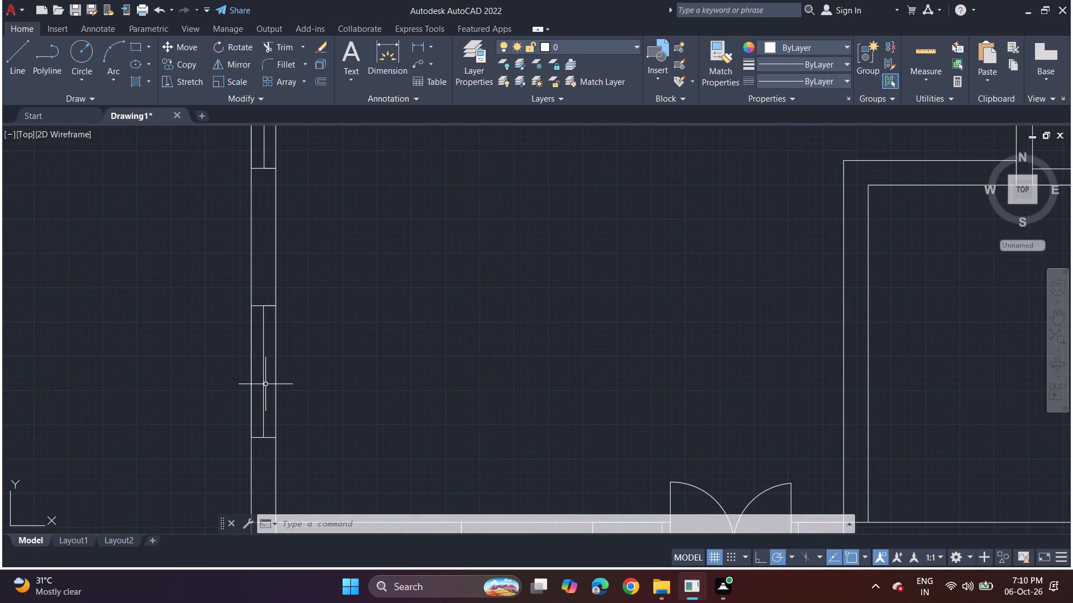
pyautogui.click(265, 369)
pyautogui.click(260, 370)
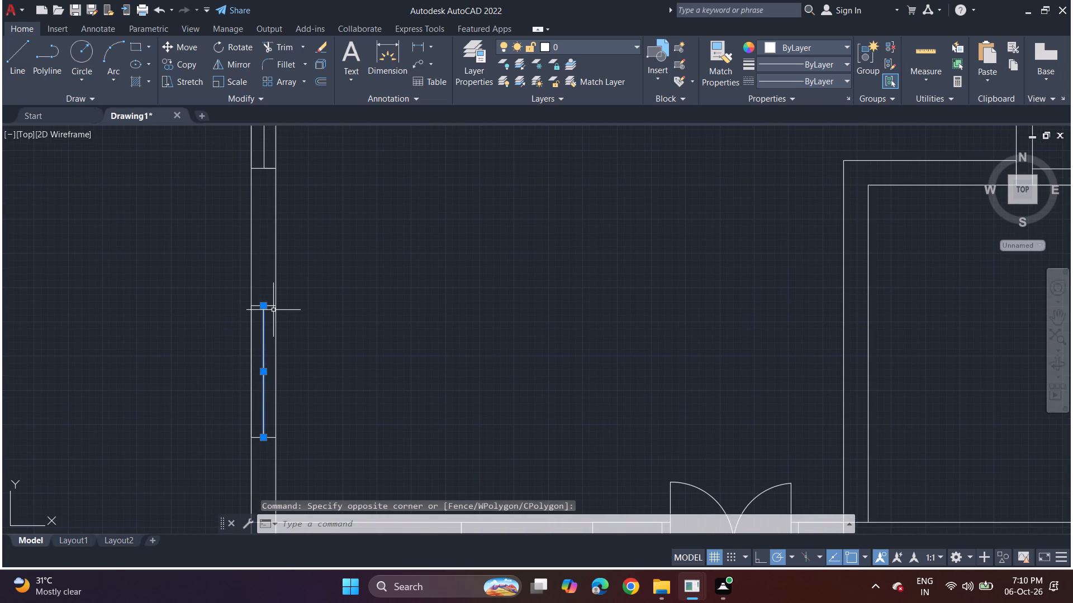
pyautogui.click(272, 304)
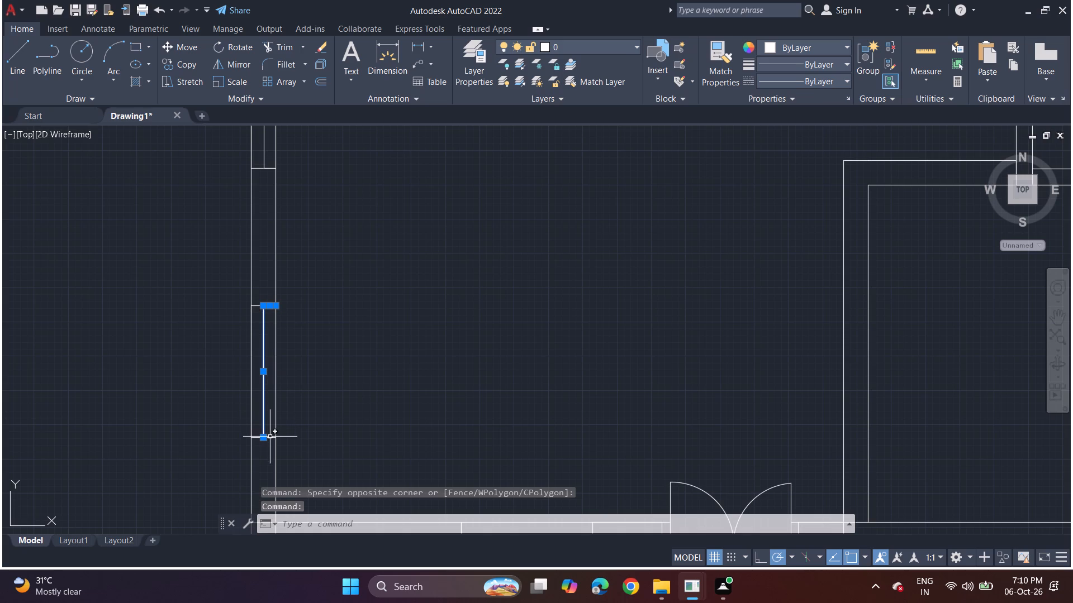
pyautogui.click(270, 437)
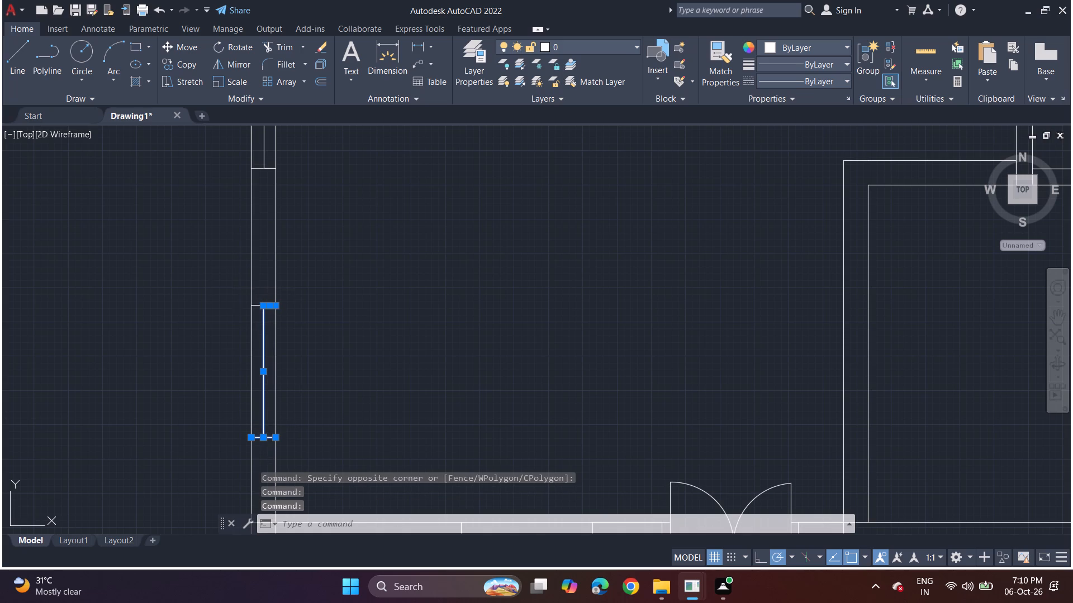
pyautogui.click(255, 309)
pyautogui.click(258, 303)
pyautogui.doubleClick(257, 303)
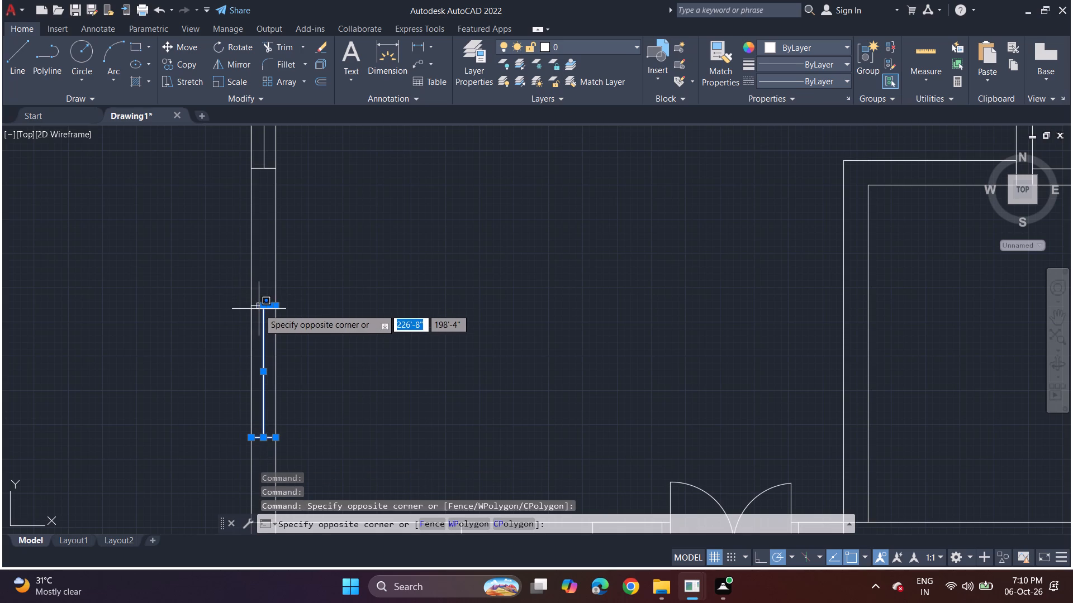
pyautogui.click(259, 309)
pyautogui.click(255, 306)
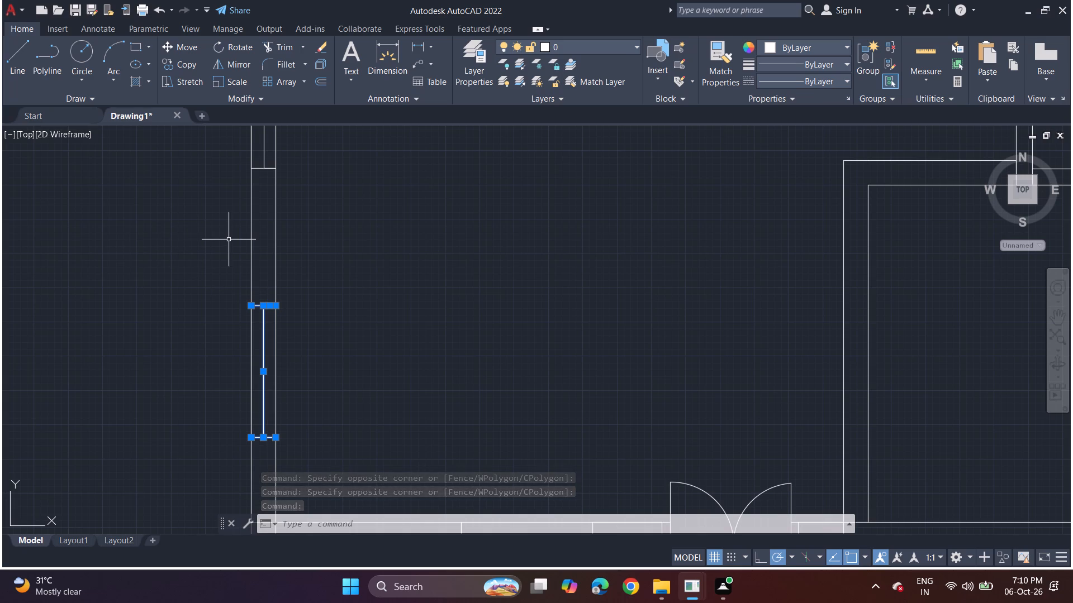
pyautogui.write('cop')
pyautogui.click(281, 265)
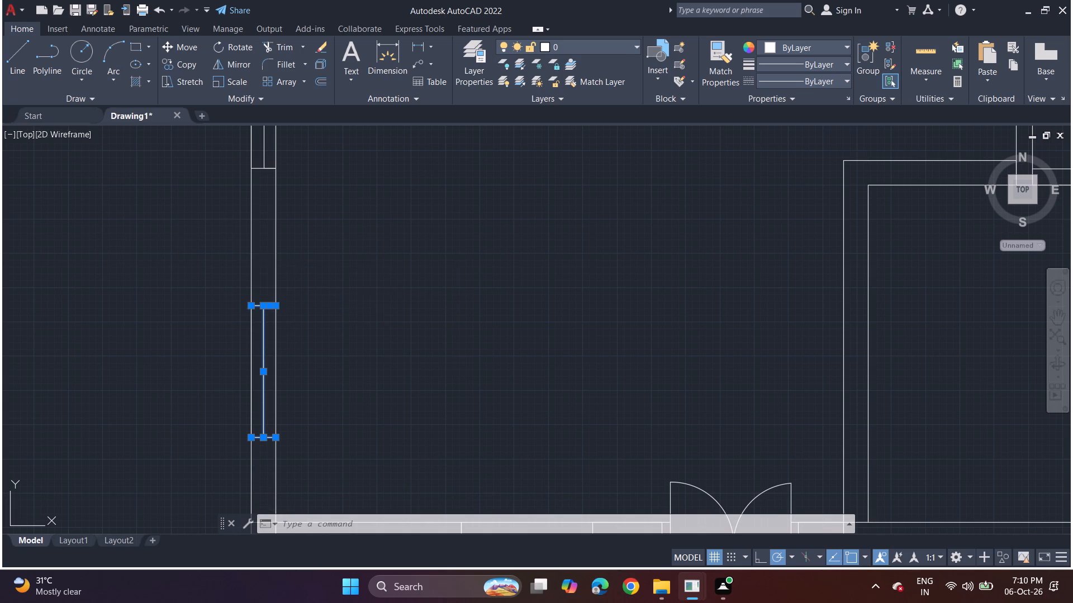
pyautogui.click(275, 438)
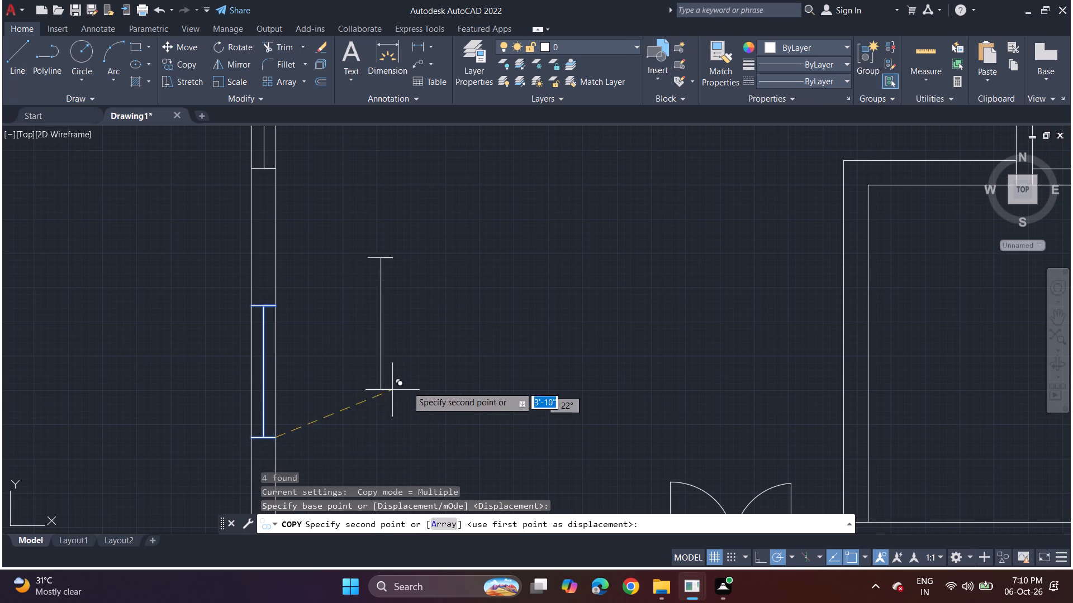
pyautogui.moveTo(487, 378); pyautogui.dragTo(74, 422, button='middle')
pyautogui.scroll(-4, 482, 331)
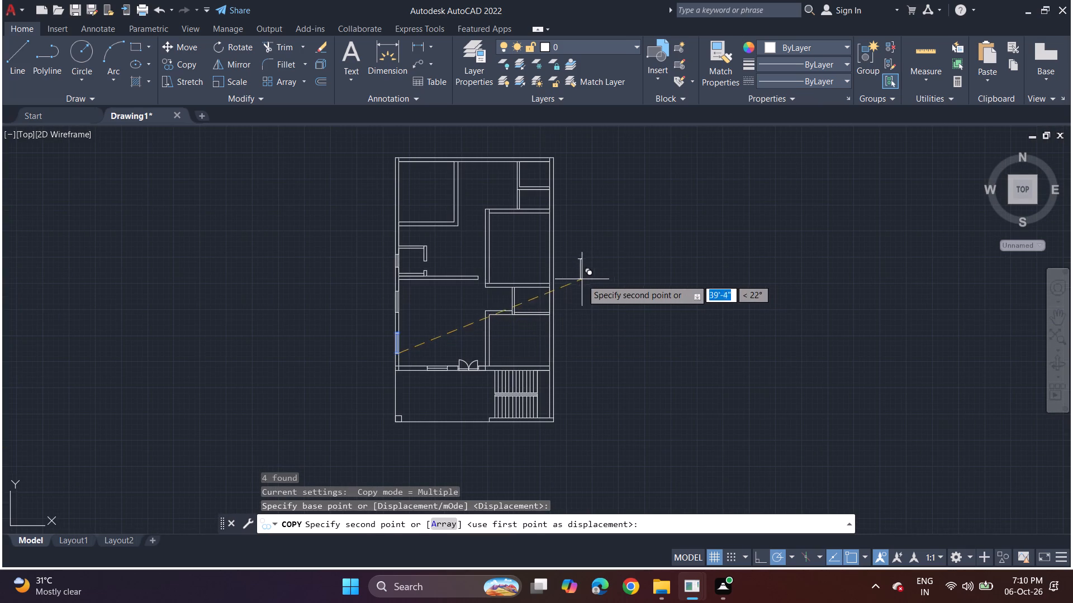
pyautogui.scroll(2, 550, 224)
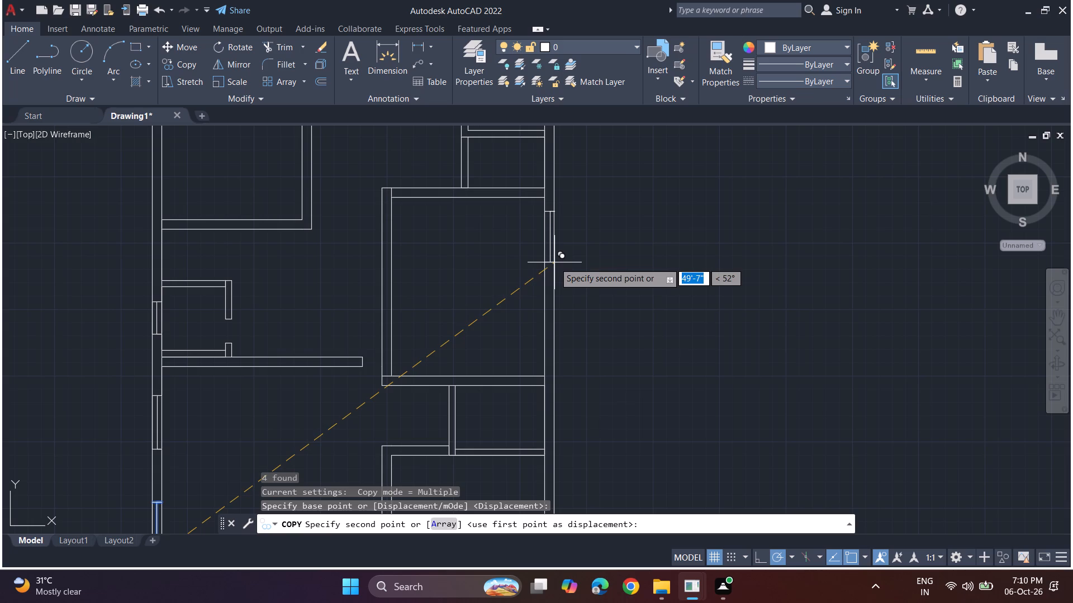
pyautogui.click(554, 266)
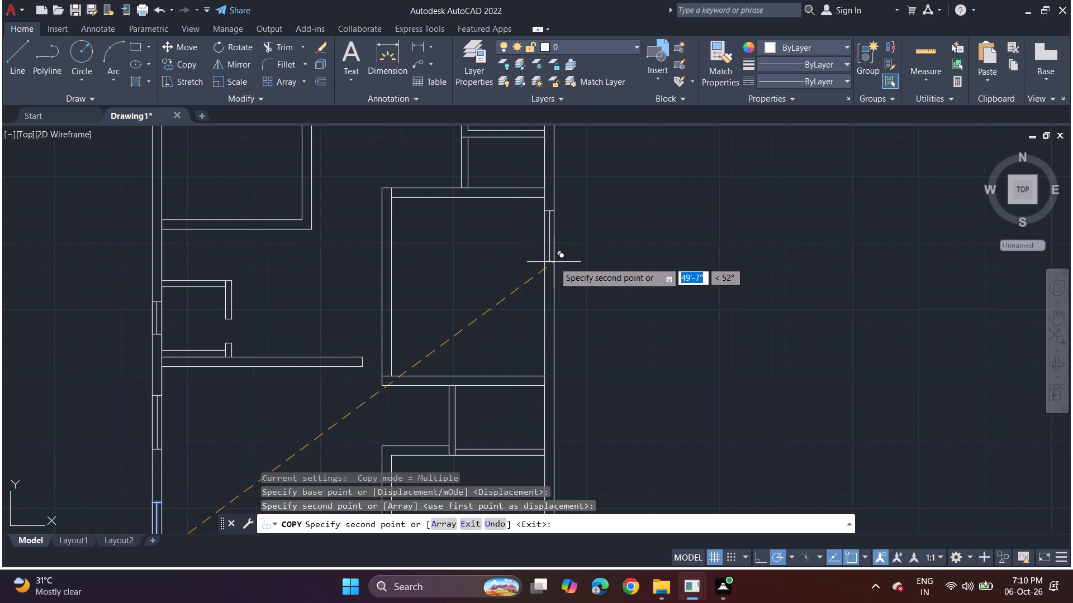
pyautogui.scroll(3, 557, 261)
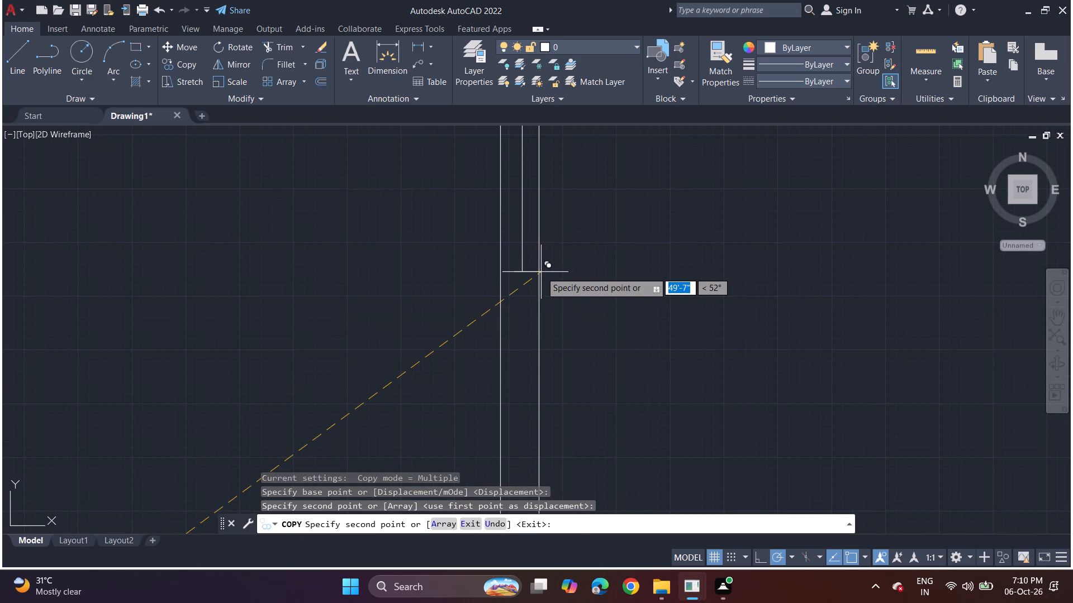
pyautogui.click(539, 270)
# Place another copy in the east outer wall, with its south end at the inner face of the large middle room's south wall.
pyautogui.scroll(-4, 538, 276)
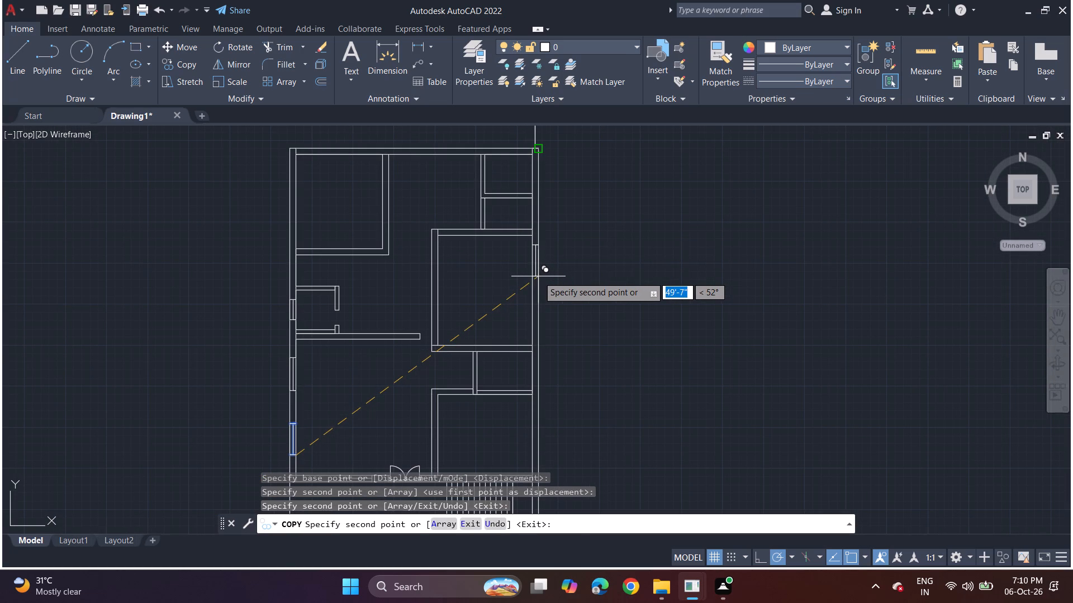
pyautogui.scroll(-2, 587, 254)
pyautogui.scroll(3, 587, 254)
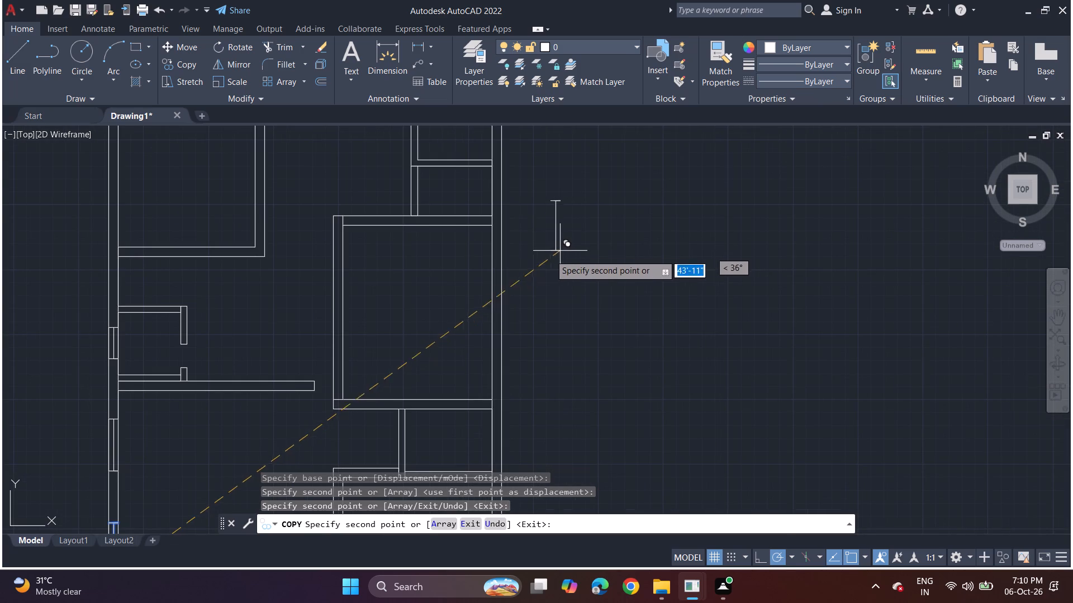
pyautogui.click(504, 395)
pyautogui.press('space')
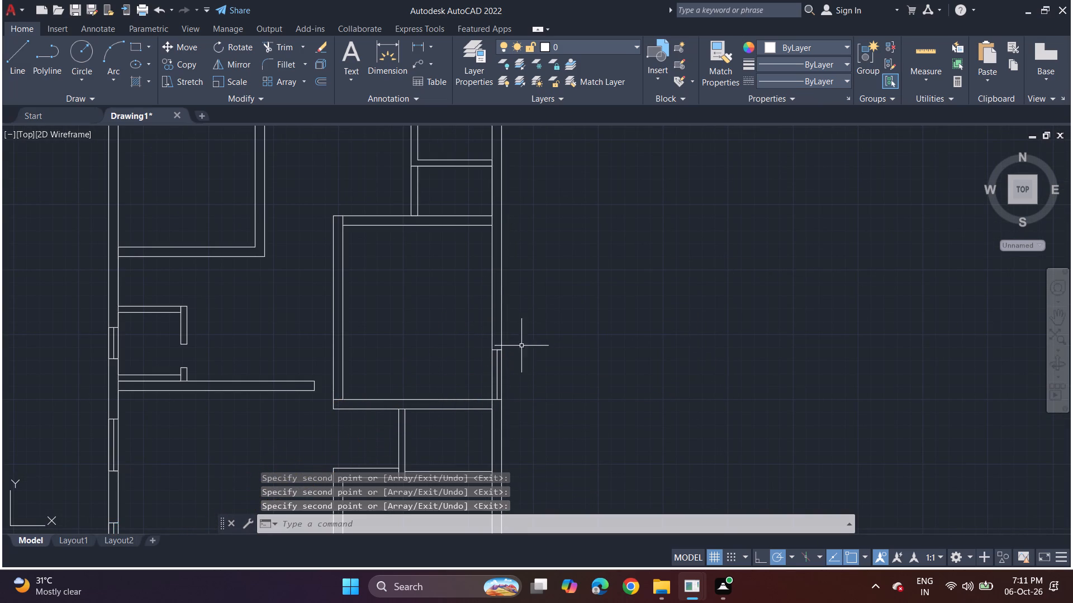
# Move the window in the large middle room's east outer wall north by roughly half its length, using its southeast corner as base point.
pyautogui.press('m')
pyautogui.press('o')
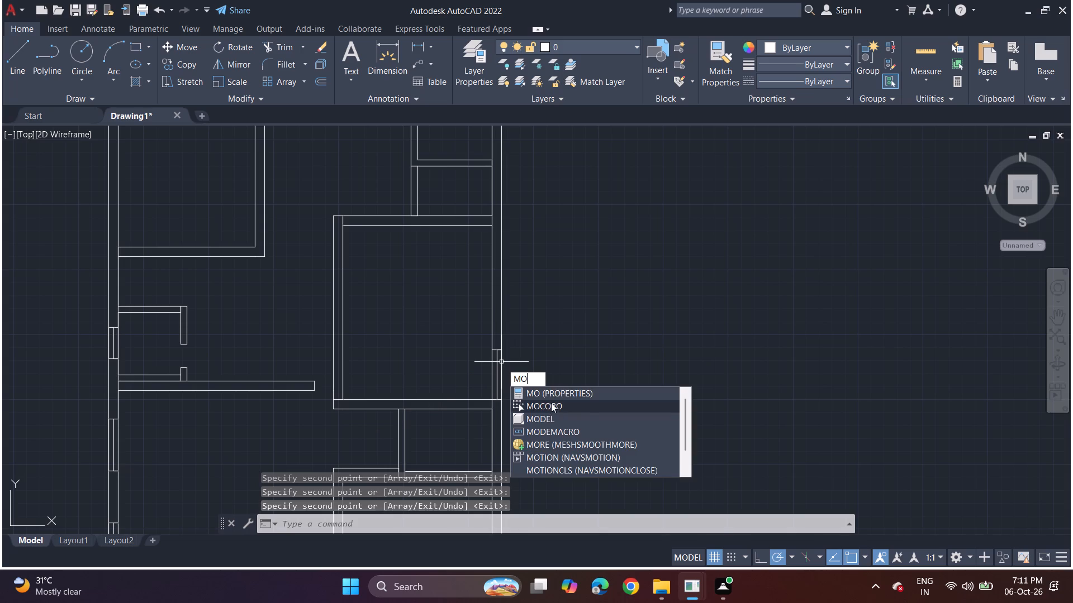
pyautogui.press('v')
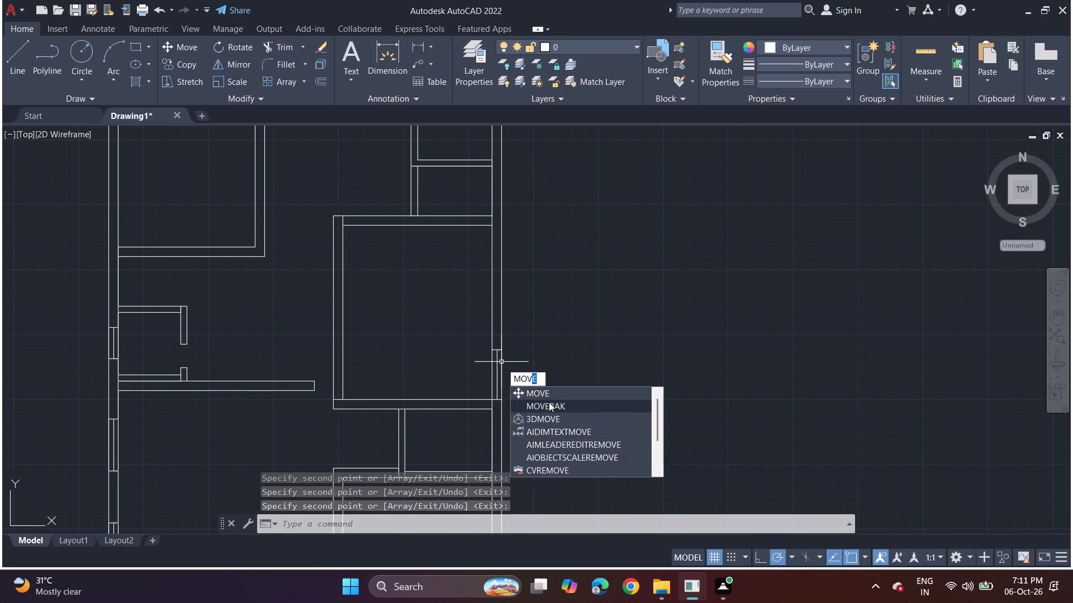
pyautogui.click(548, 395)
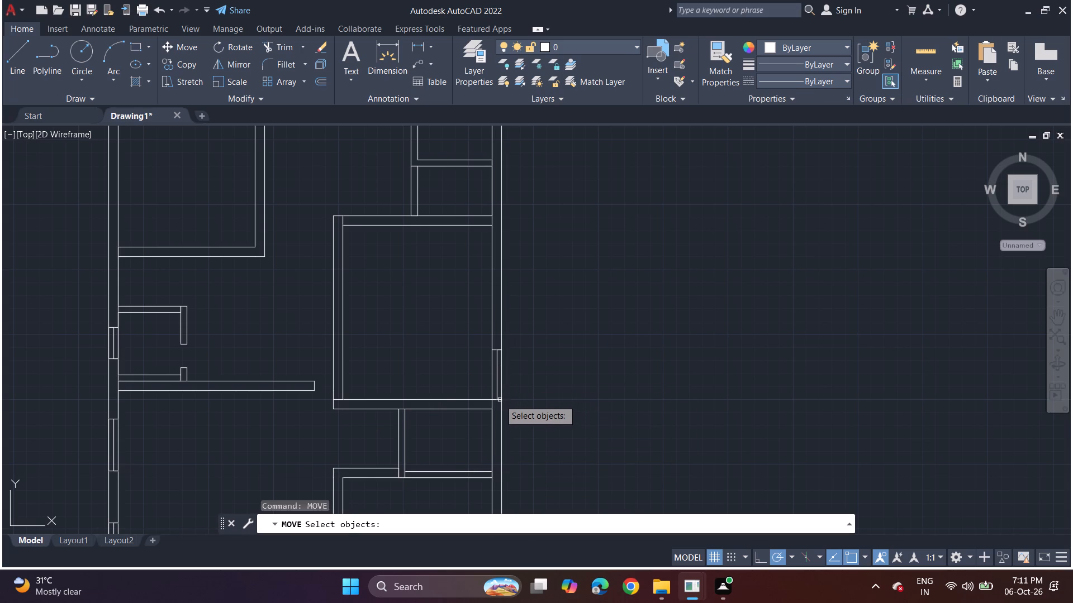
pyautogui.click(500, 400)
pyautogui.scroll(3, 498, 390)
pyautogui.click(484, 399)
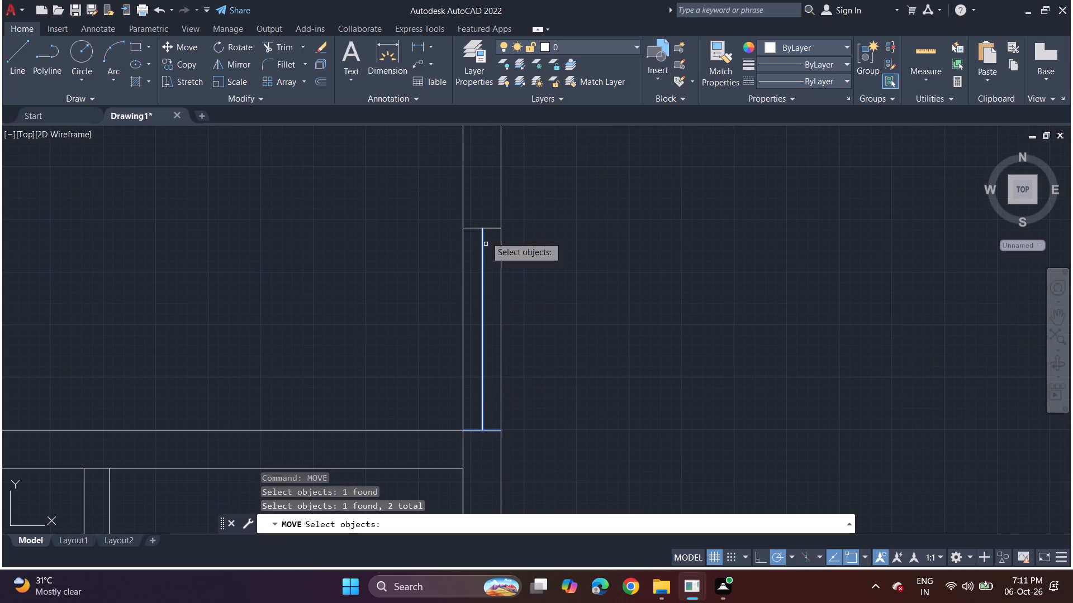
pyautogui.click(488, 228)
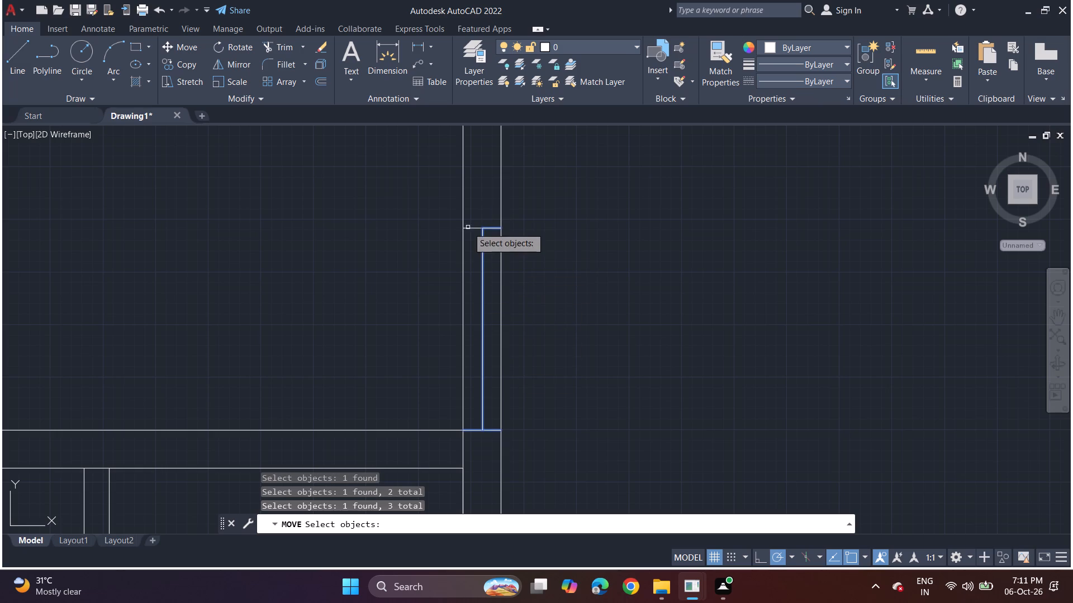
pyautogui.click(468, 227)
pyautogui.press('space')
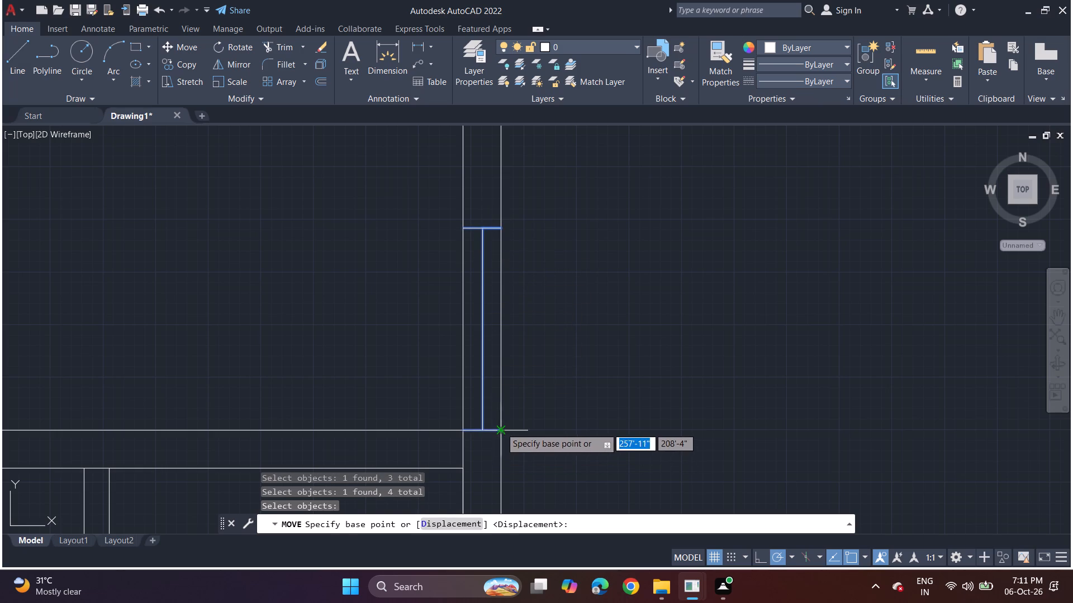
pyautogui.click(501, 428)
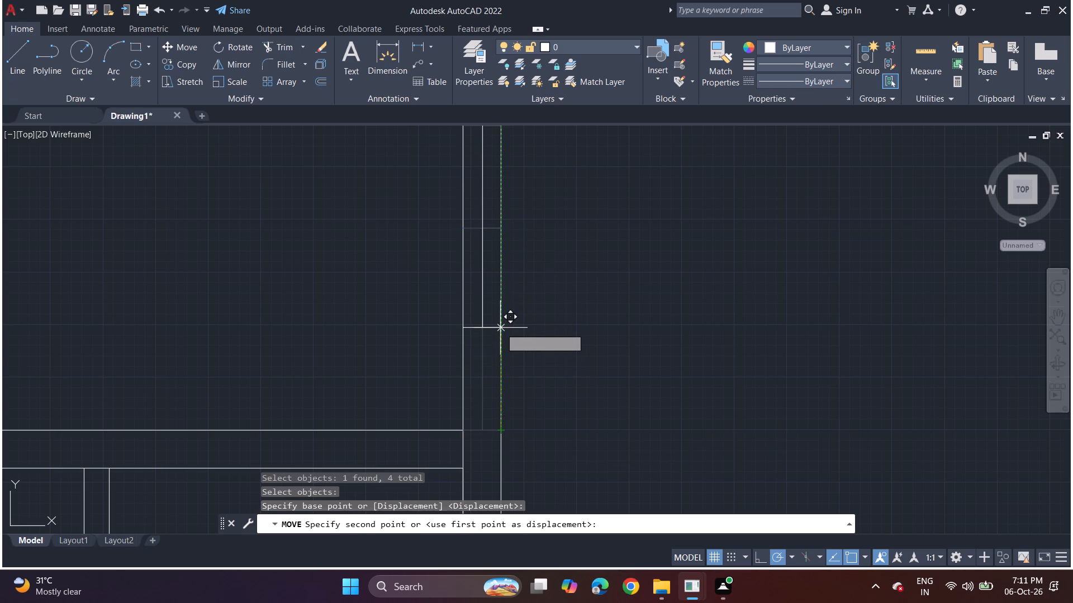
pyautogui.click(499, 321)
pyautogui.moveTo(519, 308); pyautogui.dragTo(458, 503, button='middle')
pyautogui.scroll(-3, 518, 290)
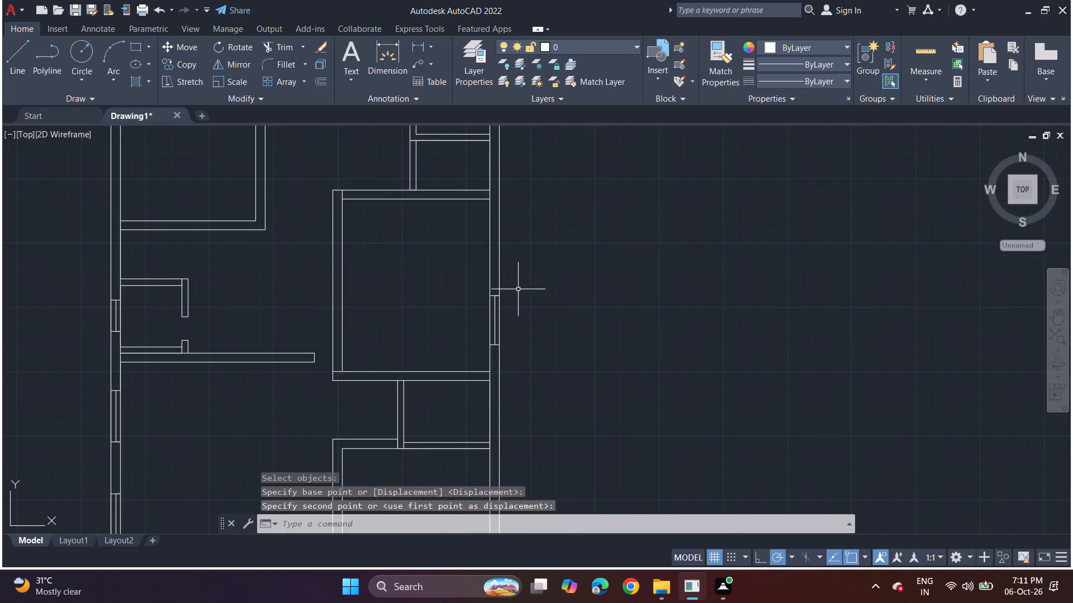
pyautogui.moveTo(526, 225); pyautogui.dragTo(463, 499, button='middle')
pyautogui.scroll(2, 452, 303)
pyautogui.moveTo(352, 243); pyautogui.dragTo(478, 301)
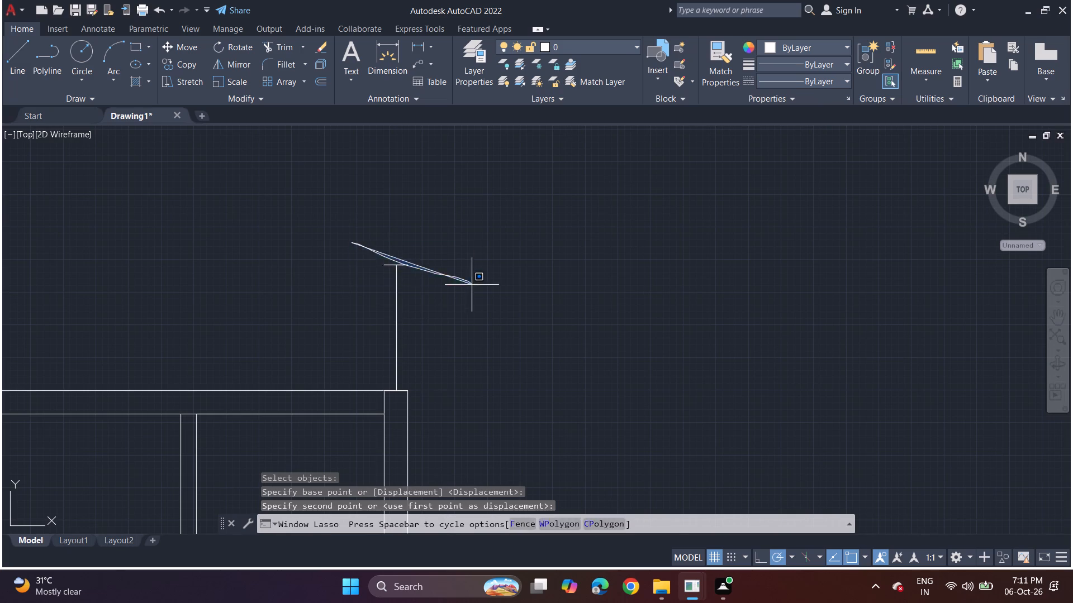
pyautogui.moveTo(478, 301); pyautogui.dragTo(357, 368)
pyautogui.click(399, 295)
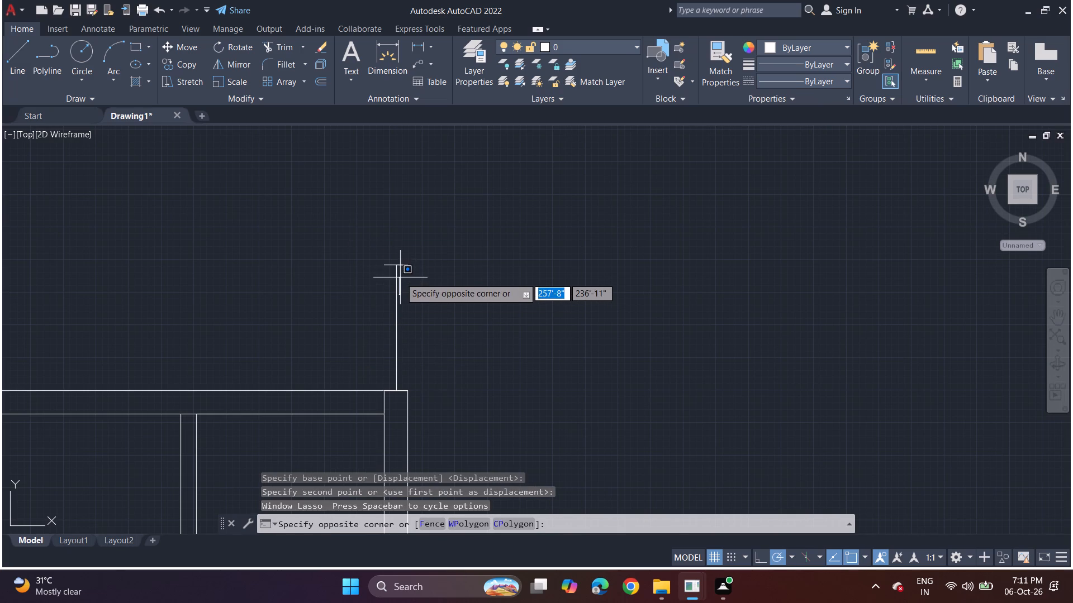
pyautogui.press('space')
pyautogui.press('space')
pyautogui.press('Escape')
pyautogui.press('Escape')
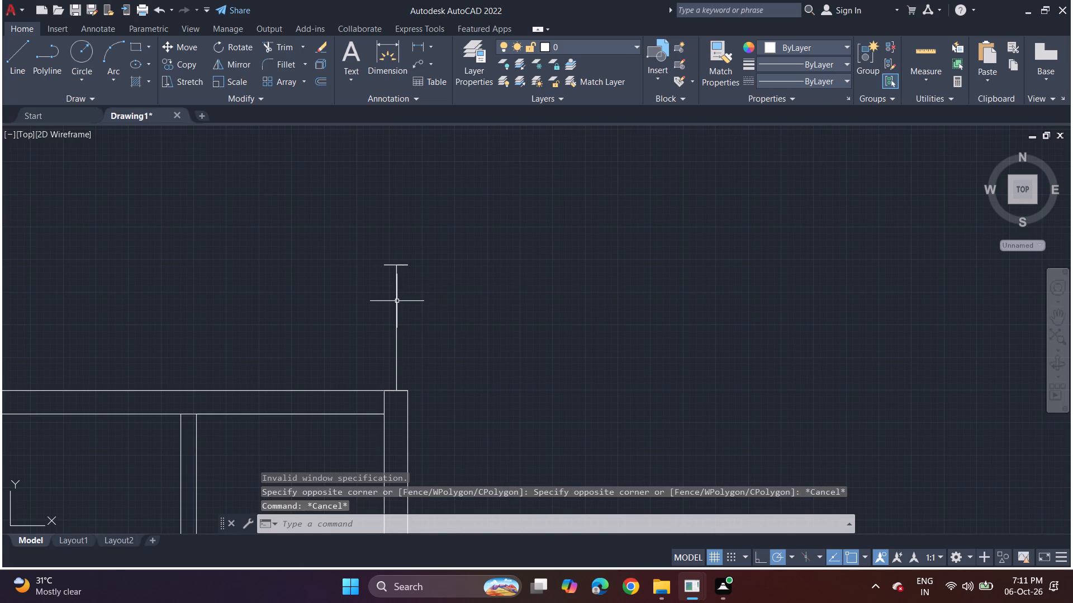
# Move the stray window copy above the building's northeast corner south into the large middle room's east wall, leaving a short gap north of the existing window.
pyautogui.press('space')
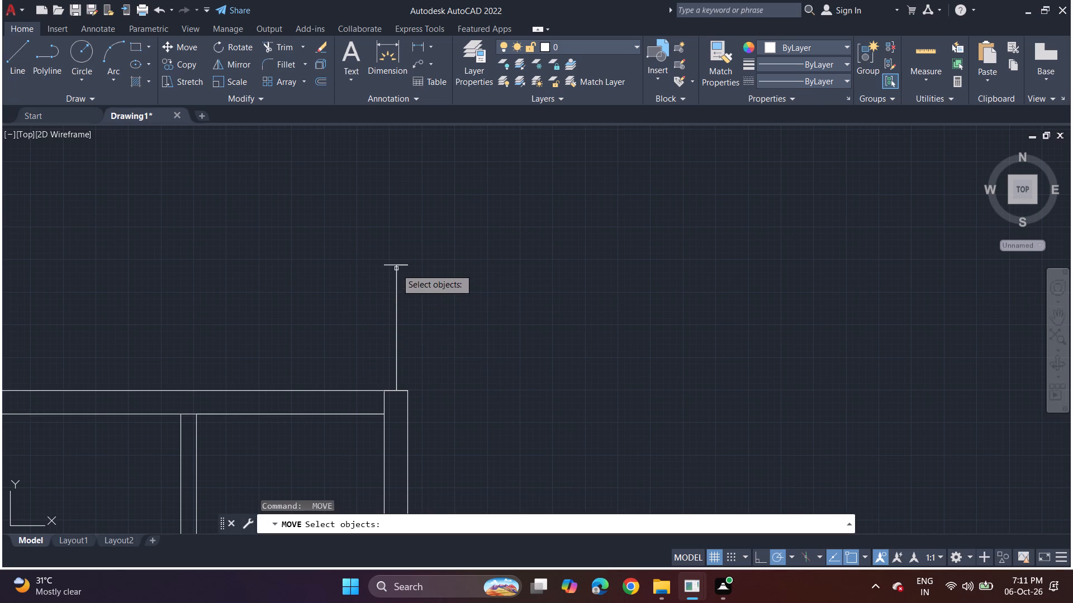
pyautogui.click(405, 264)
pyautogui.click(387, 267)
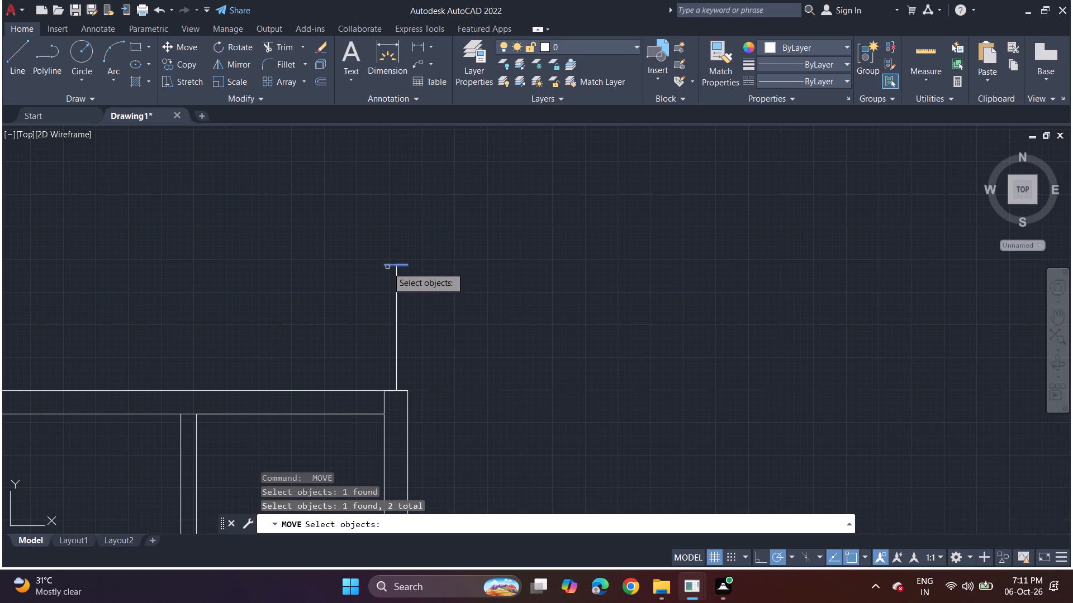
pyautogui.click(399, 294)
pyautogui.click(396, 330)
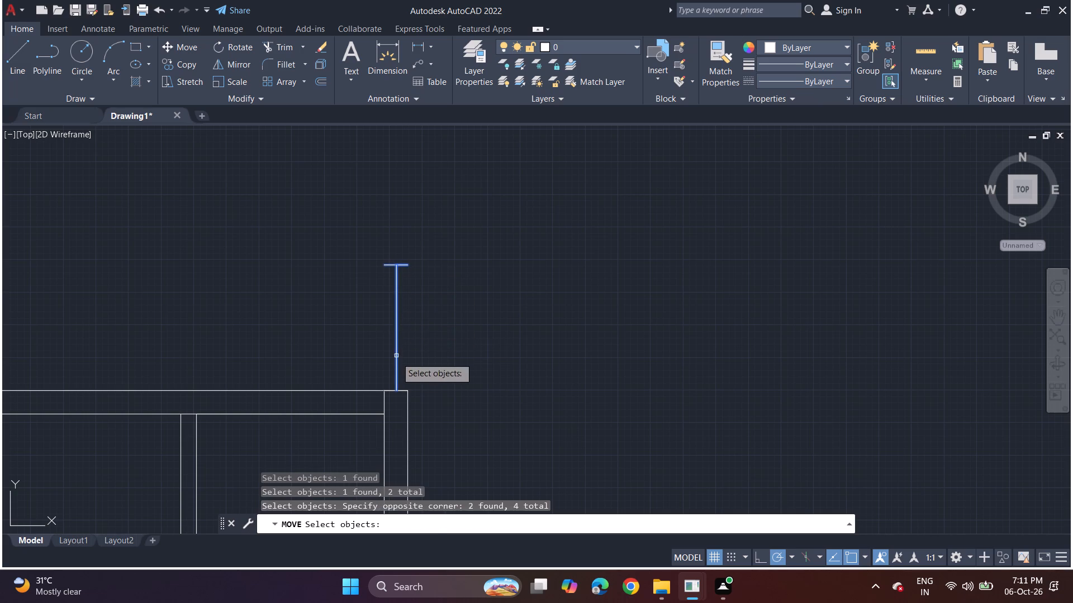
pyautogui.click(404, 391)
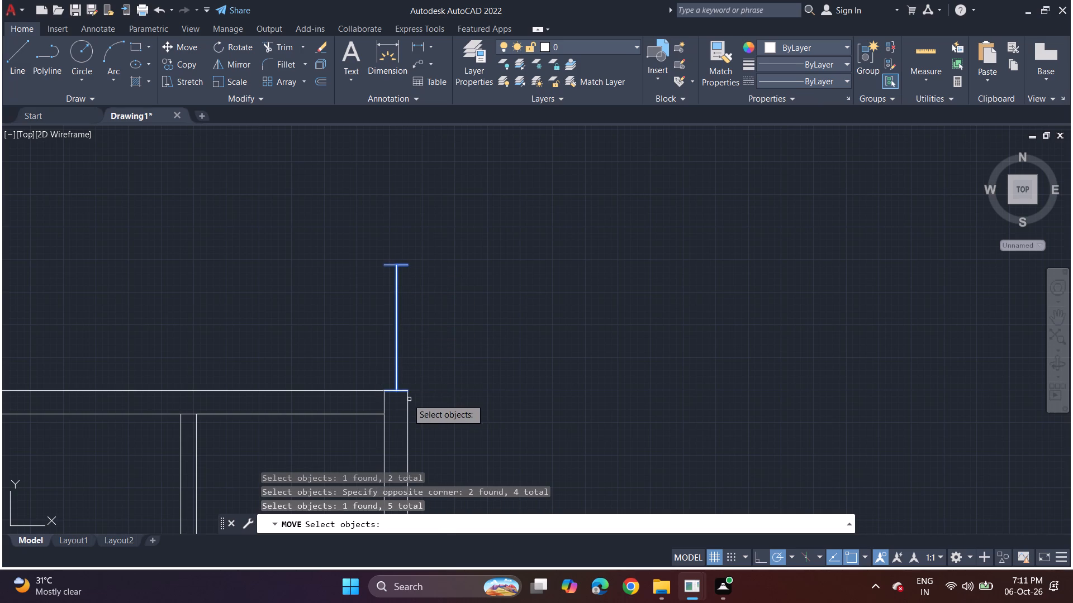
pyautogui.scroll(3, 406, 398)
pyautogui.click(382, 377)
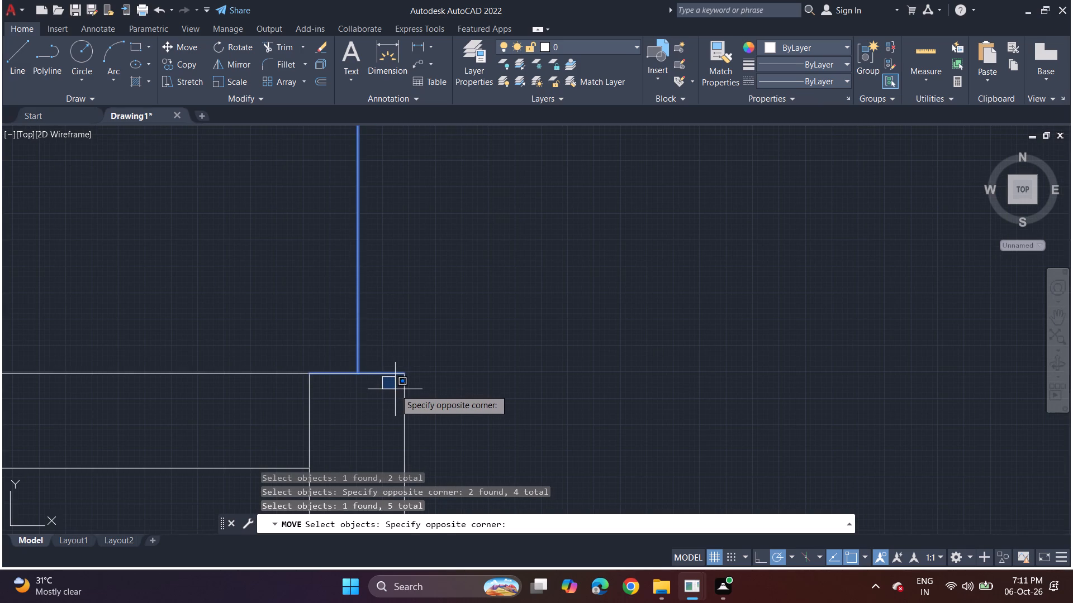
pyautogui.press('m')
pyautogui.press('o')
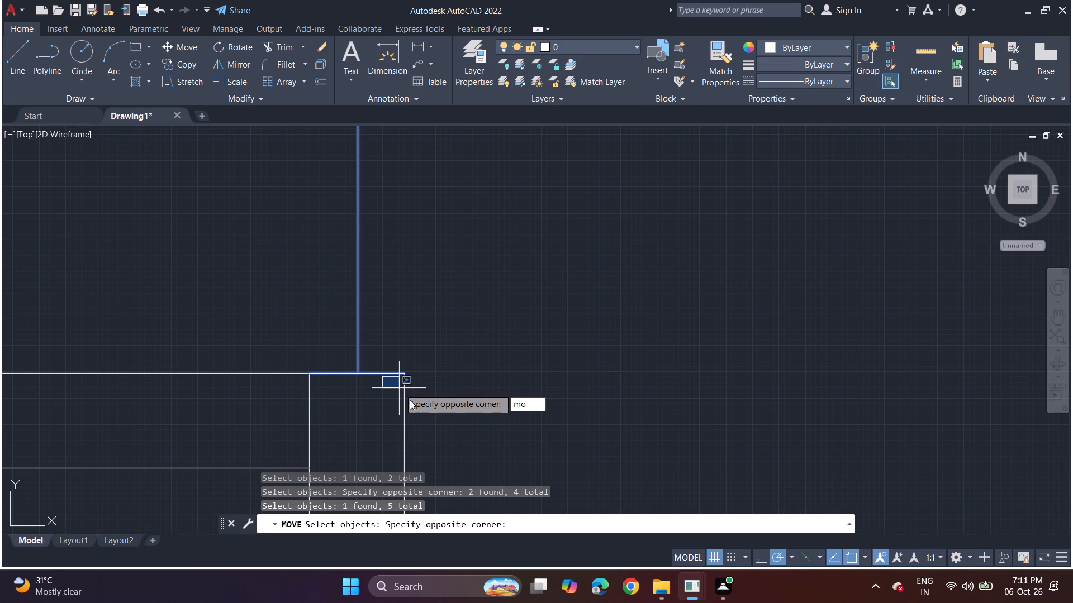
pyautogui.press('v')
pyautogui.press('e')
pyautogui.press('space')
pyautogui.press('space')
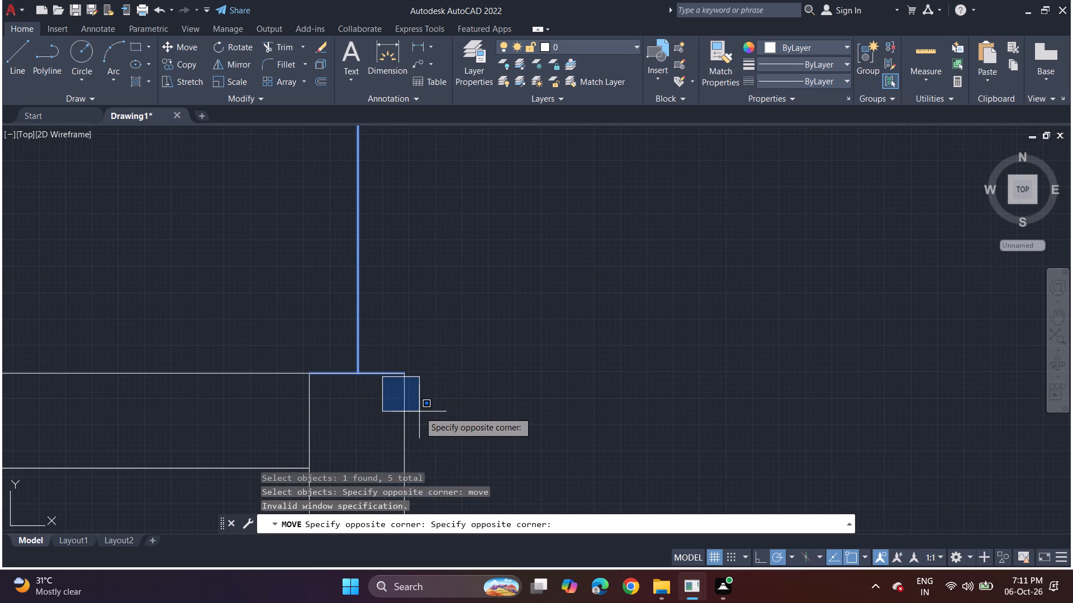
pyautogui.click(405, 373)
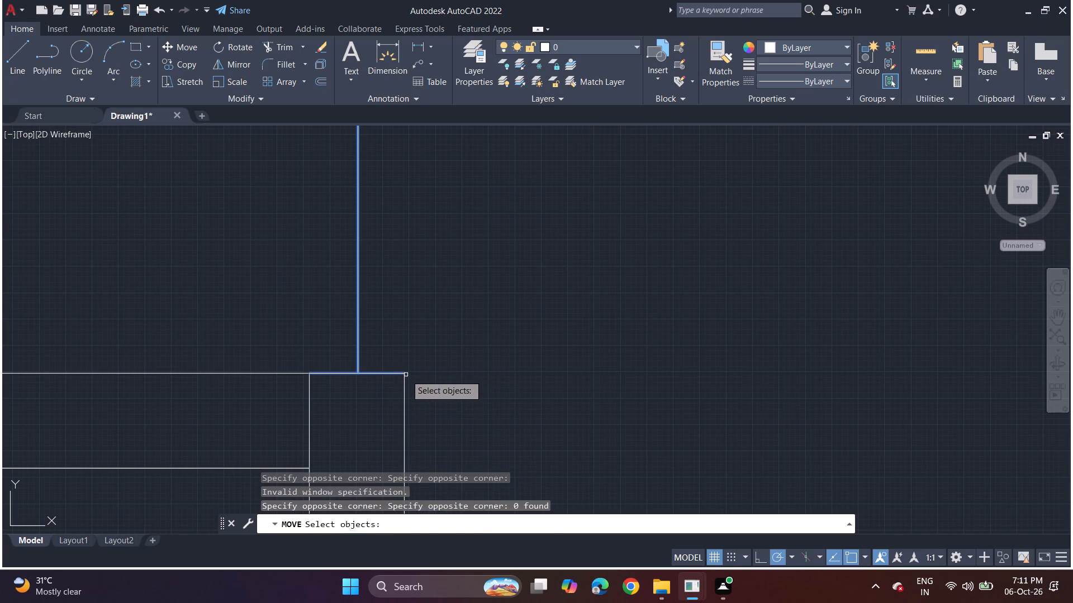
pyautogui.click(390, 375)
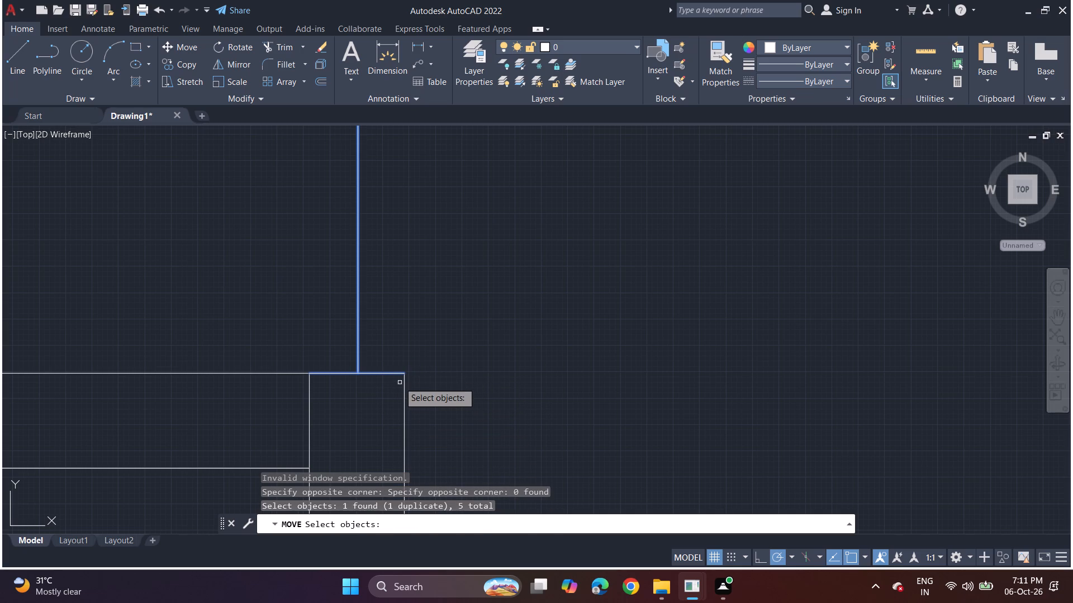
pyautogui.click(392, 373)
pyautogui.press('space')
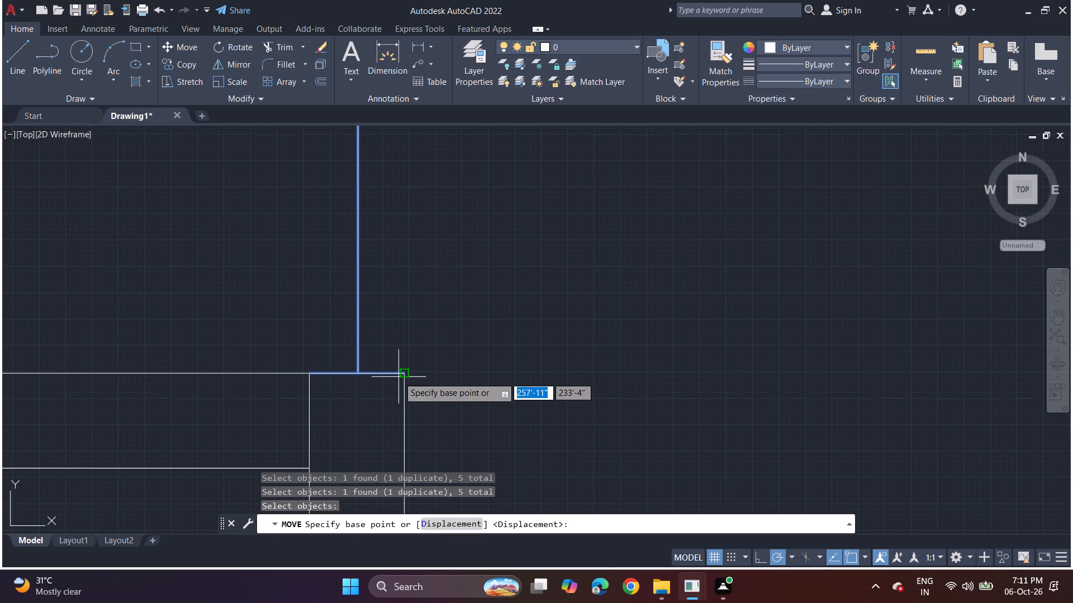
pyautogui.click(401, 376)
pyautogui.scroll(-4, 408, 443)
pyautogui.moveTo(419, 412); pyautogui.dragTo(431, 217, button='middle')
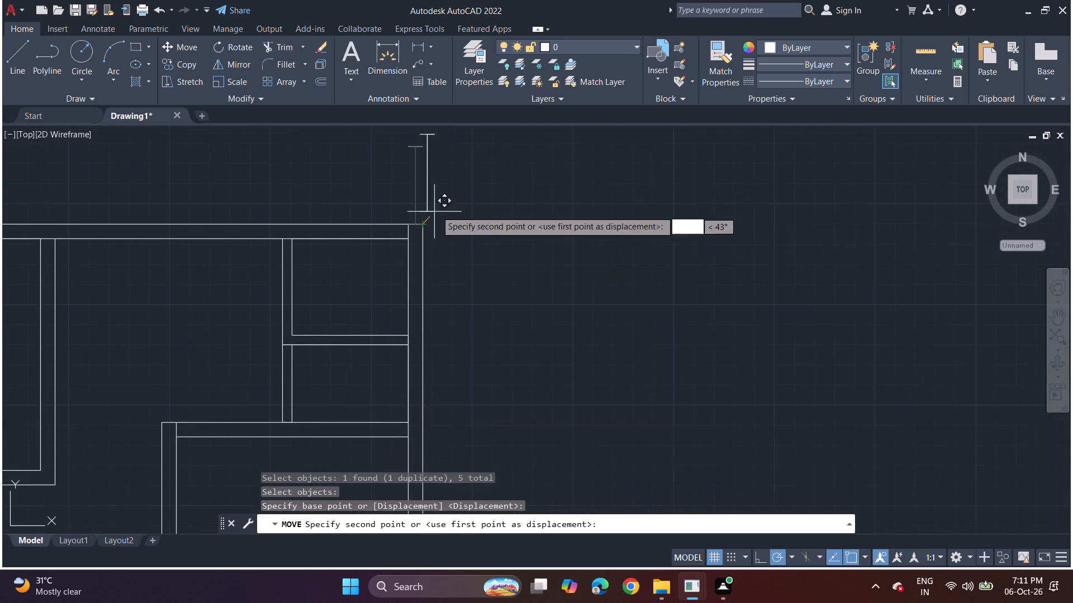
pyautogui.moveTo(431, 422); pyautogui.dragTo(410, 270, button='middle')
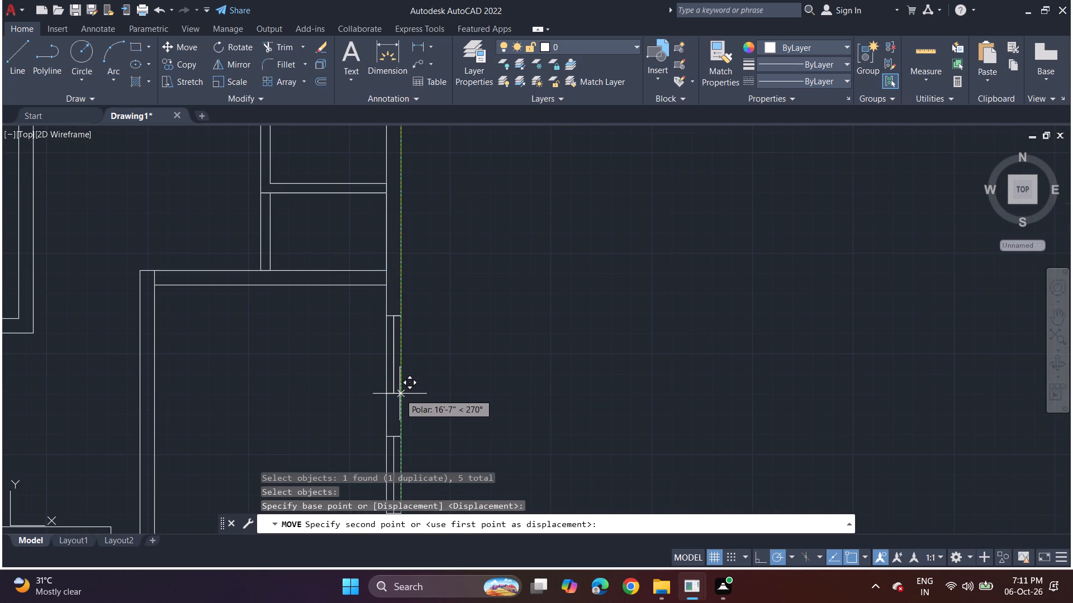
pyautogui.click(399, 408)
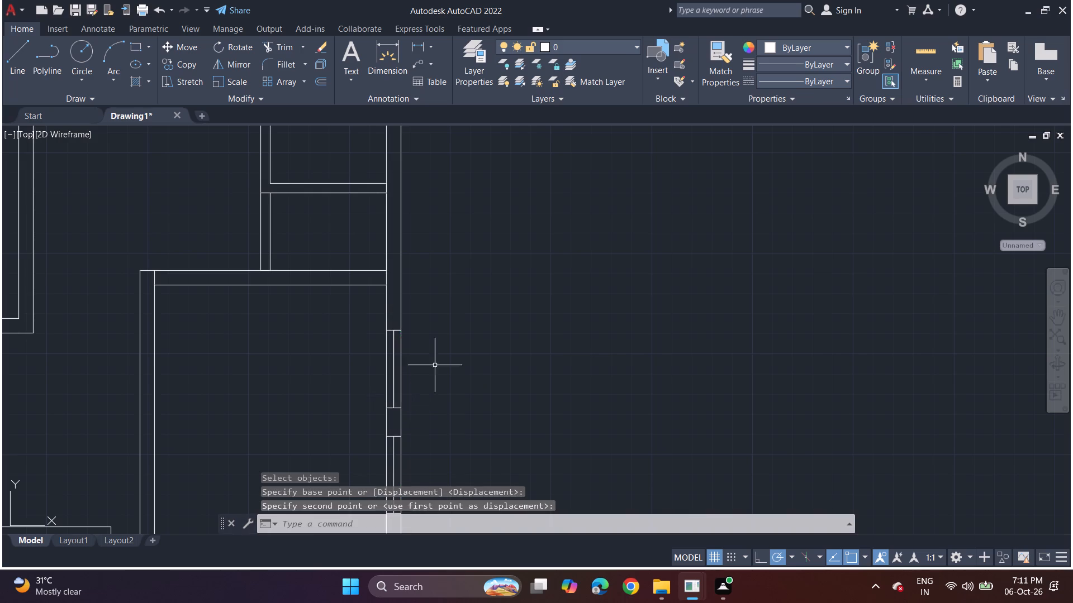
# Try to copy the small bathroom's west-wall window into the east outer wall beside the southern of the two northeast rooms, using its southeast corner as base point.
pyautogui.scroll(-2, 431, 342)
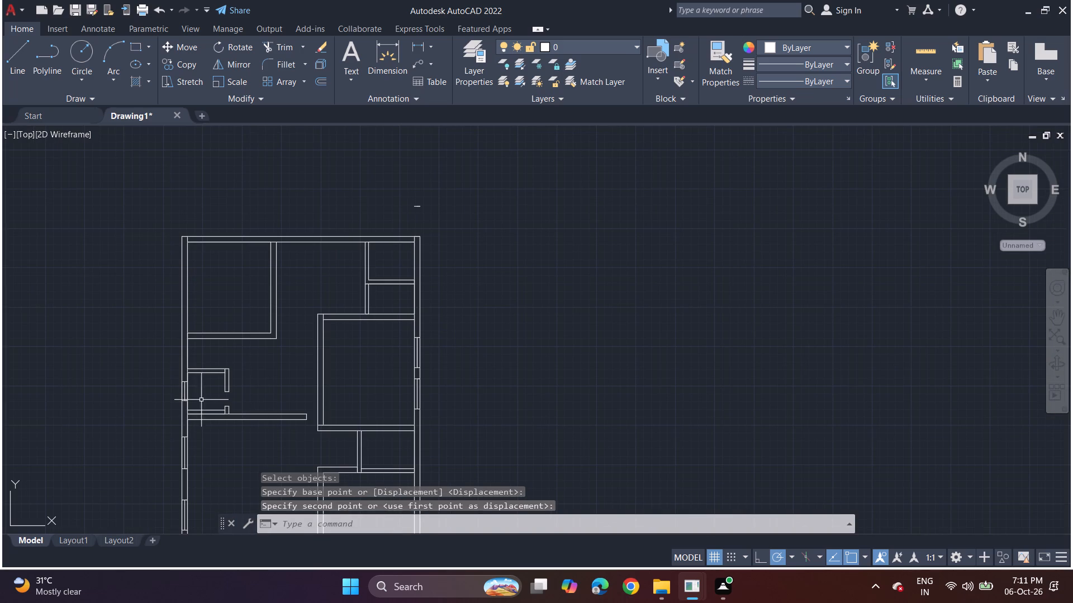
pyautogui.scroll(3, 163, 402)
pyautogui.click(245, 404)
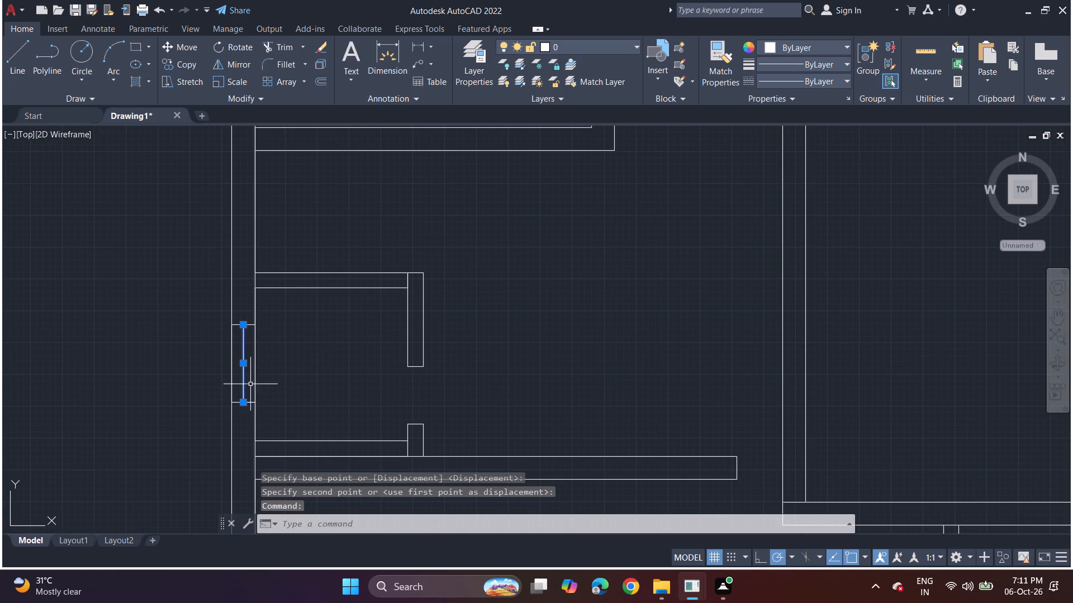
pyautogui.click(252, 400)
pyautogui.scroll(2, 248, 393)
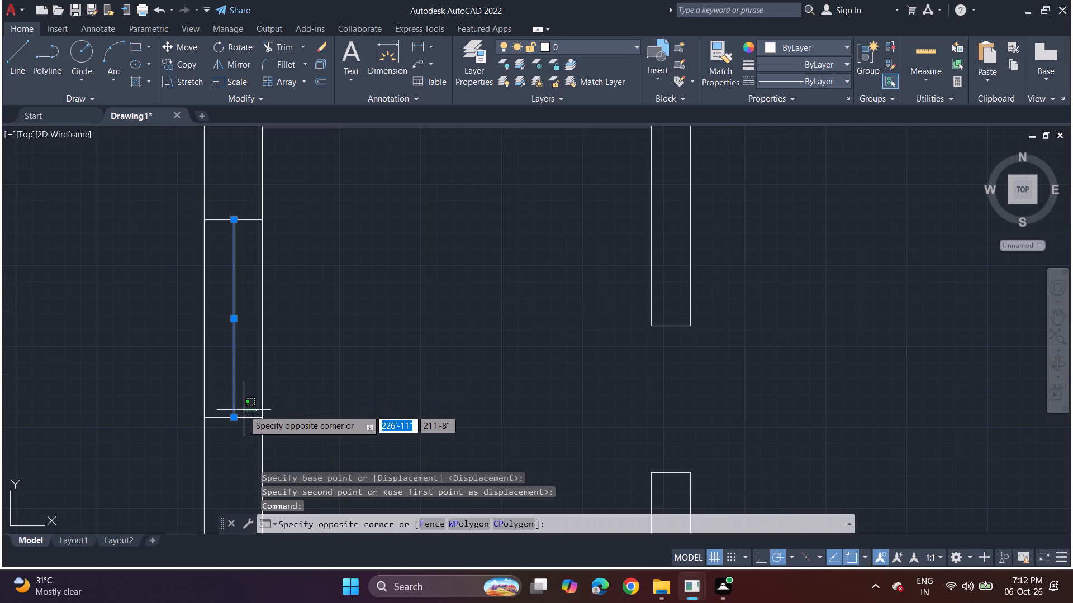
pyautogui.click(246, 417)
pyautogui.click(245, 418)
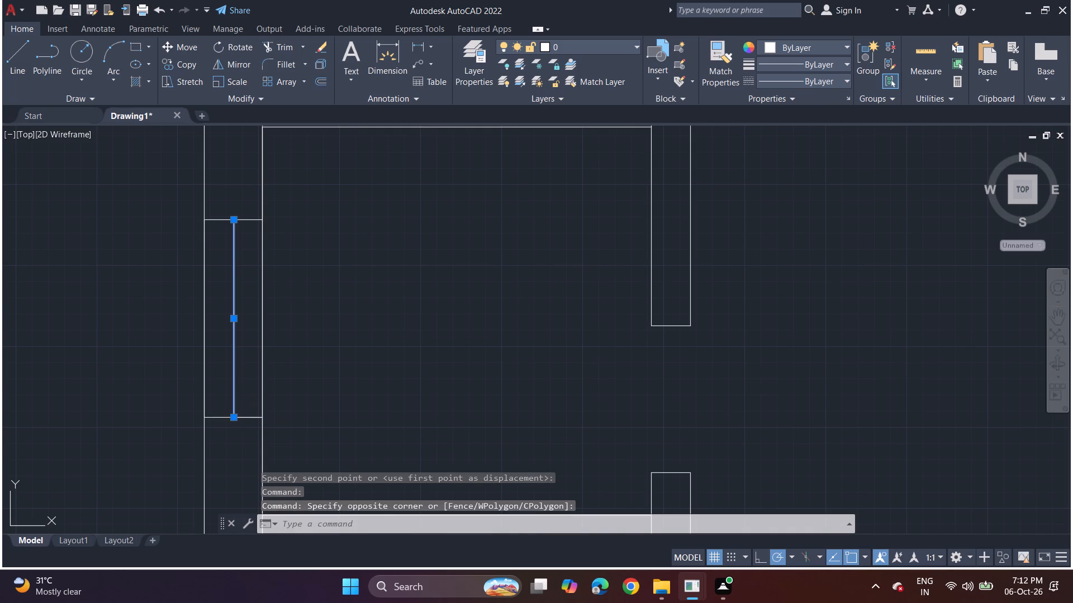
pyautogui.click(224, 418)
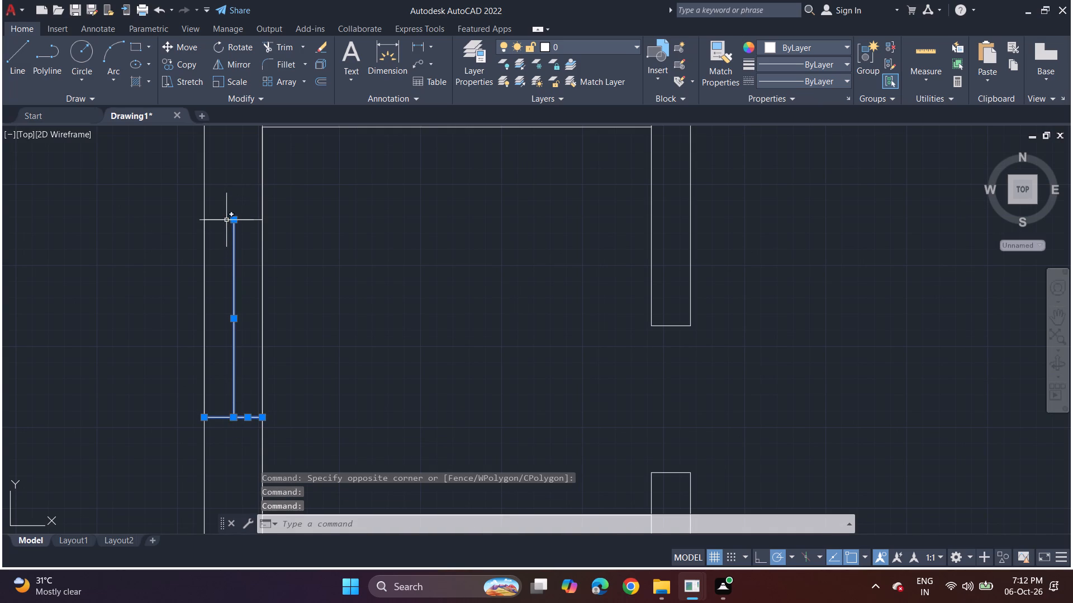
pyautogui.click(225, 223)
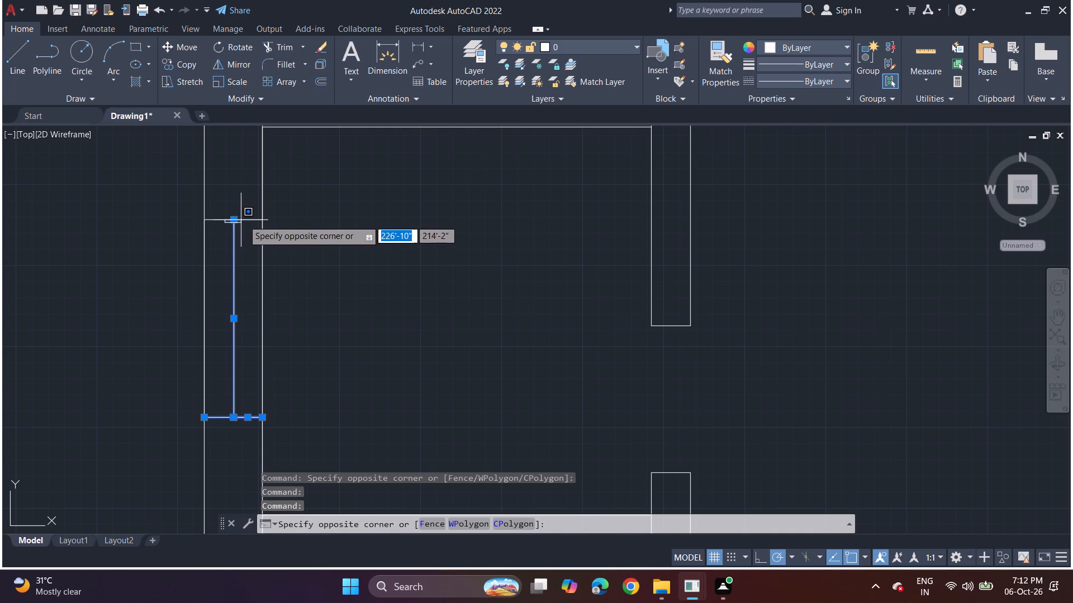
pyautogui.click(246, 219)
pyautogui.click(246, 219)
pyautogui.click(250, 219)
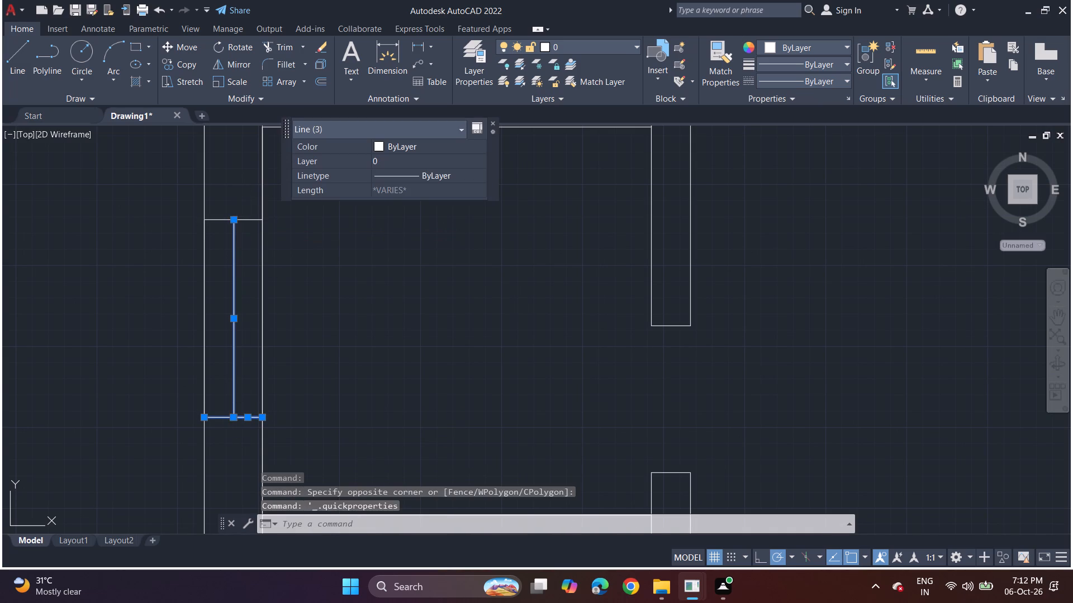
pyautogui.press('m')
pyautogui.press('o')
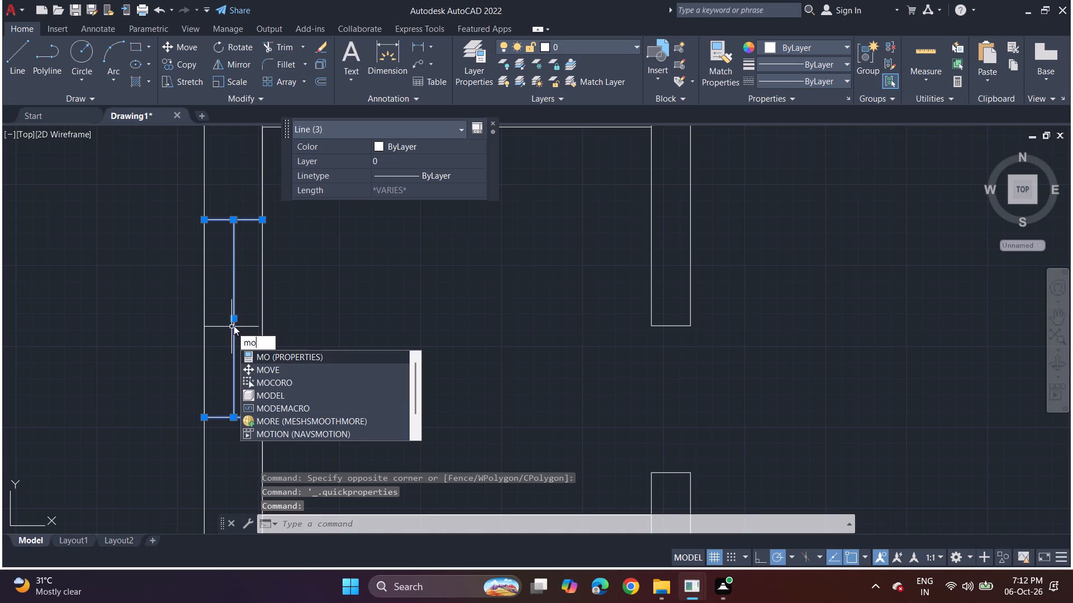
pyautogui.press('BackSpace')
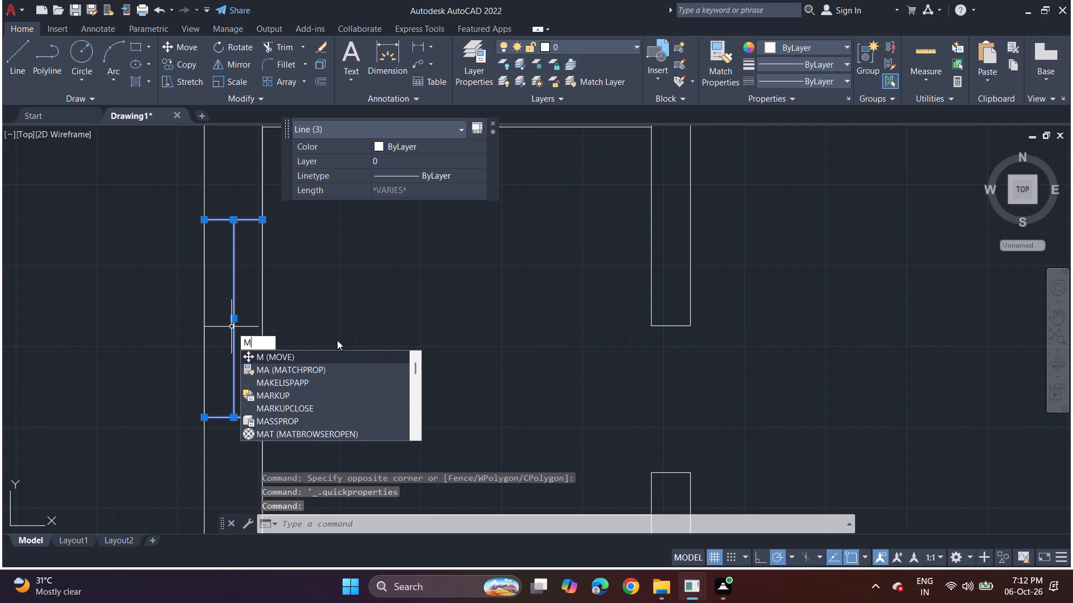
pyautogui.press('BackSpace')
pyautogui.press('c')
pyautogui.press('o')
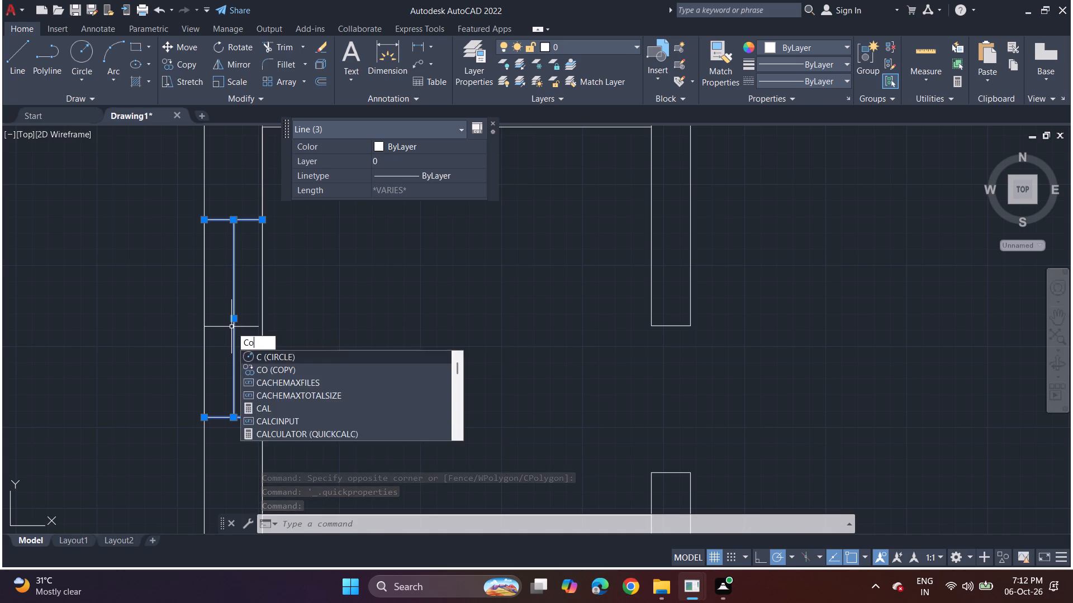
pyautogui.press('p')
pyautogui.click(274, 356)
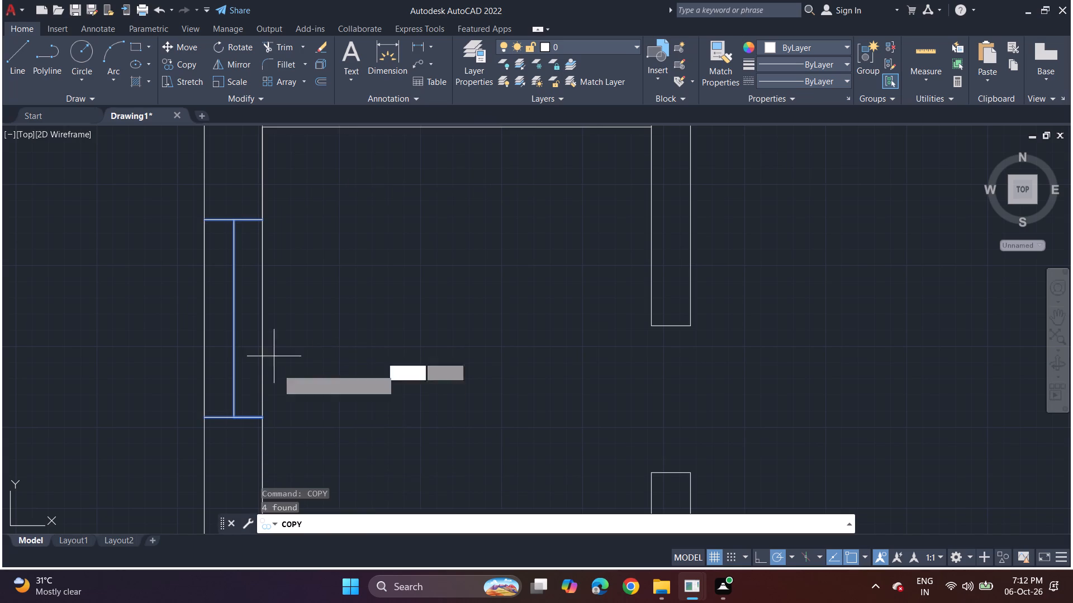
pyautogui.click(267, 417)
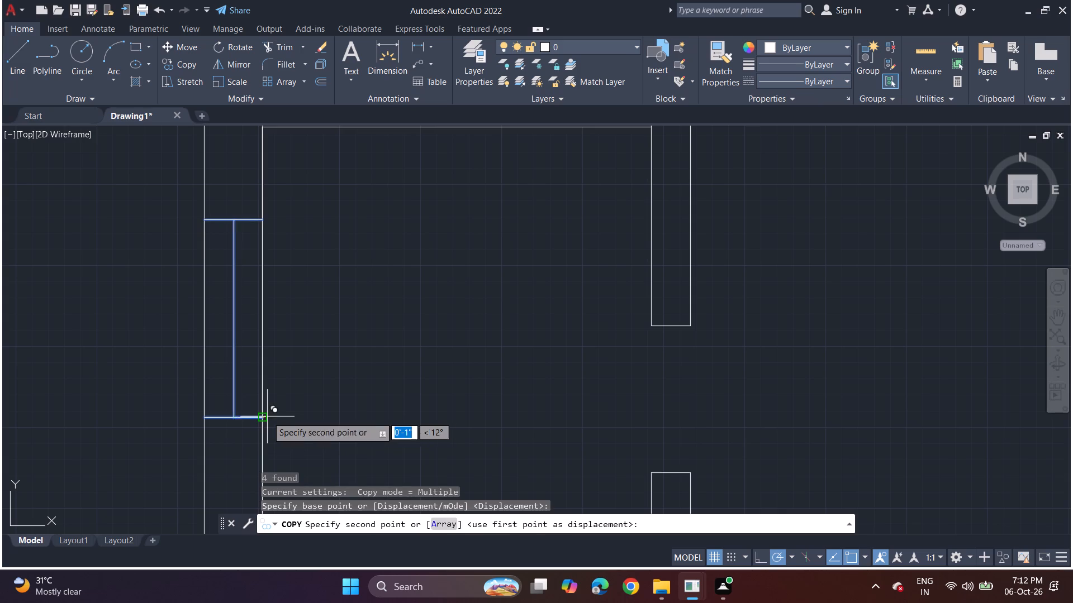
pyautogui.scroll(-3, 546, 343)
pyautogui.moveTo(539, 351); pyautogui.dragTo(102, 425, button='middle')
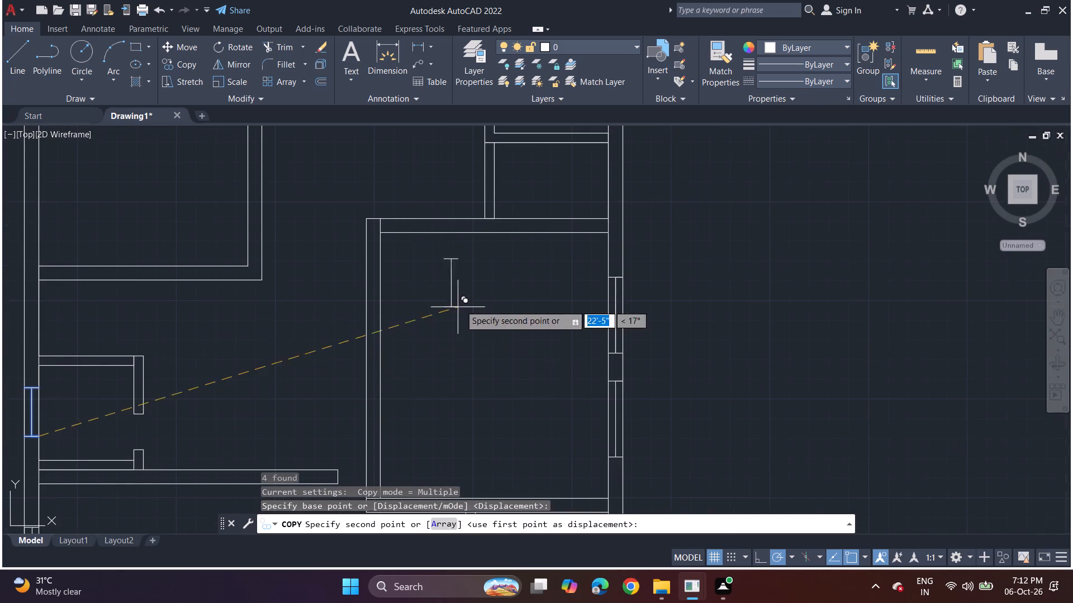
pyautogui.moveTo(446, 307); pyautogui.dragTo(332, 428, button='middle')
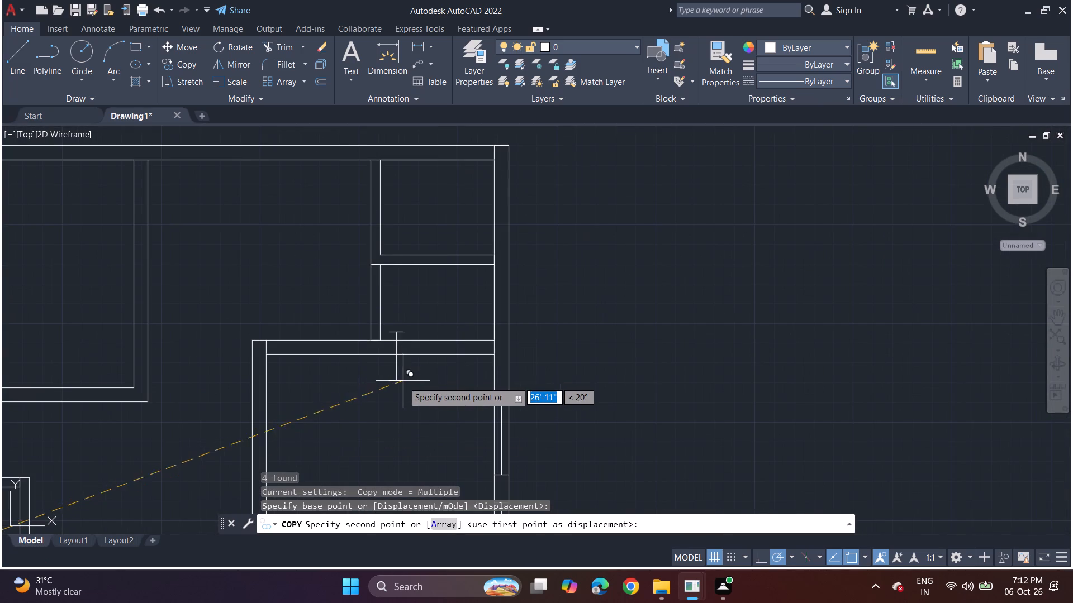
pyautogui.moveTo(467, 399); pyautogui.dragTo(425, 168, button='middle')
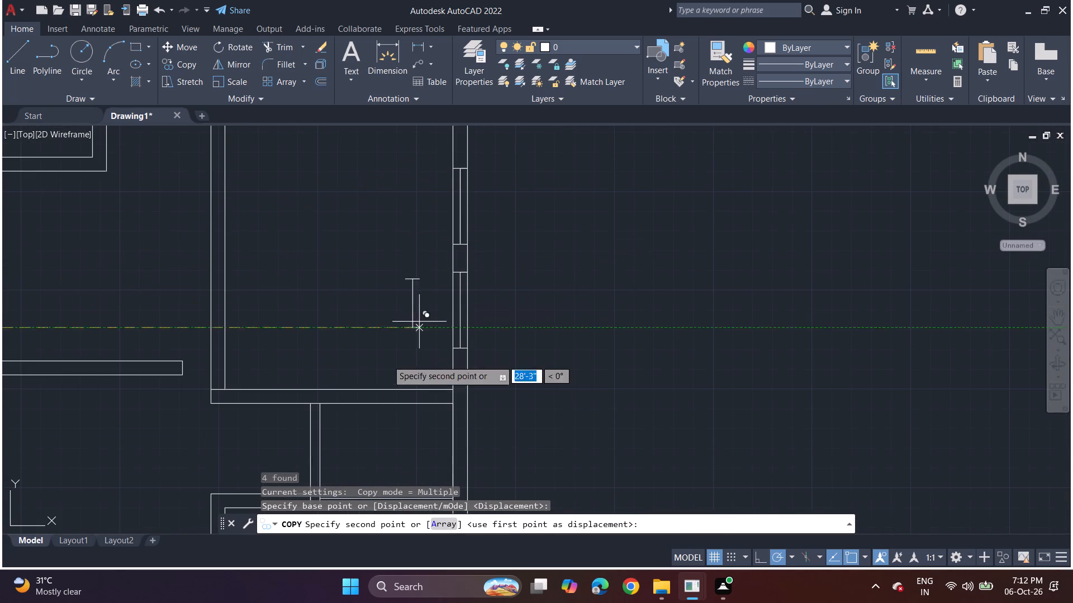
pyautogui.moveTo(372, 417); pyautogui.dragTo(406, 177, button='middle')
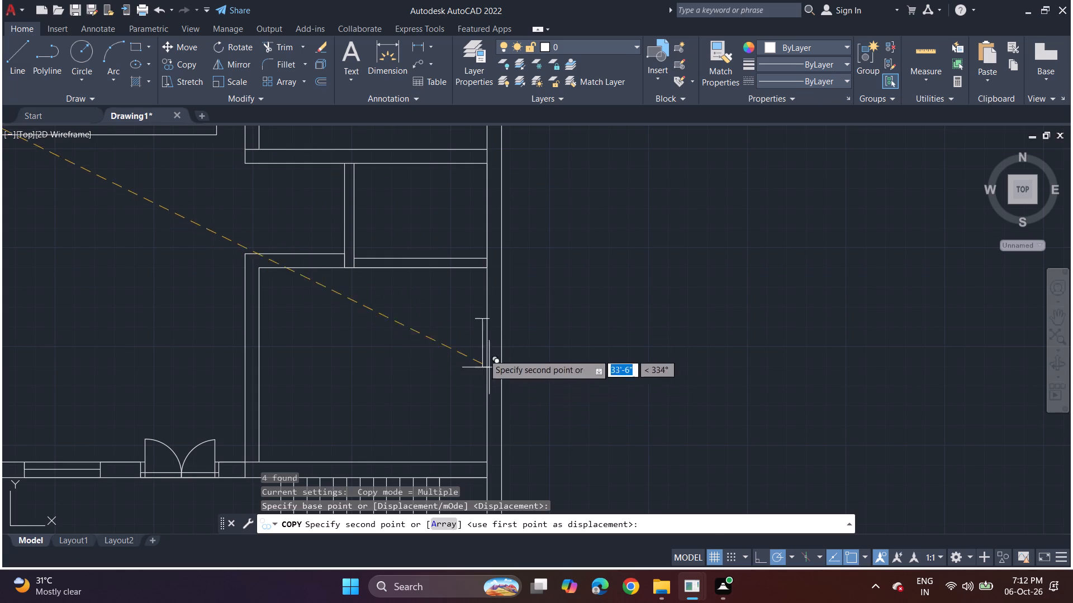
pyautogui.moveTo(479, 316); pyautogui.dragTo(400, 602, button='middle')
pyautogui.moveTo(426, 240); pyautogui.dragTo(405, 387, button='middle')
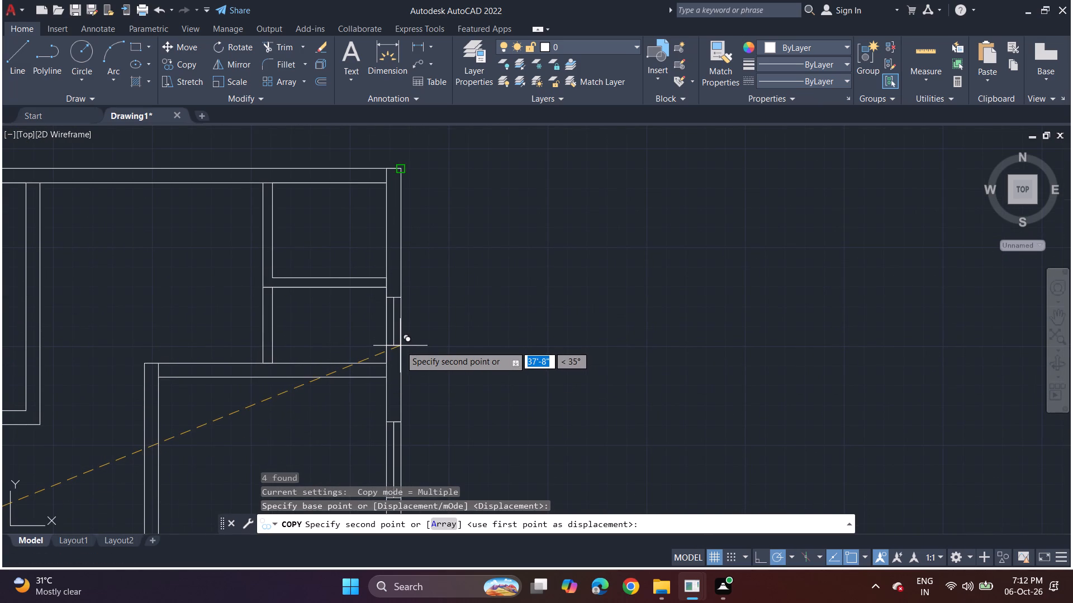
pyautogui.click(400, 346)
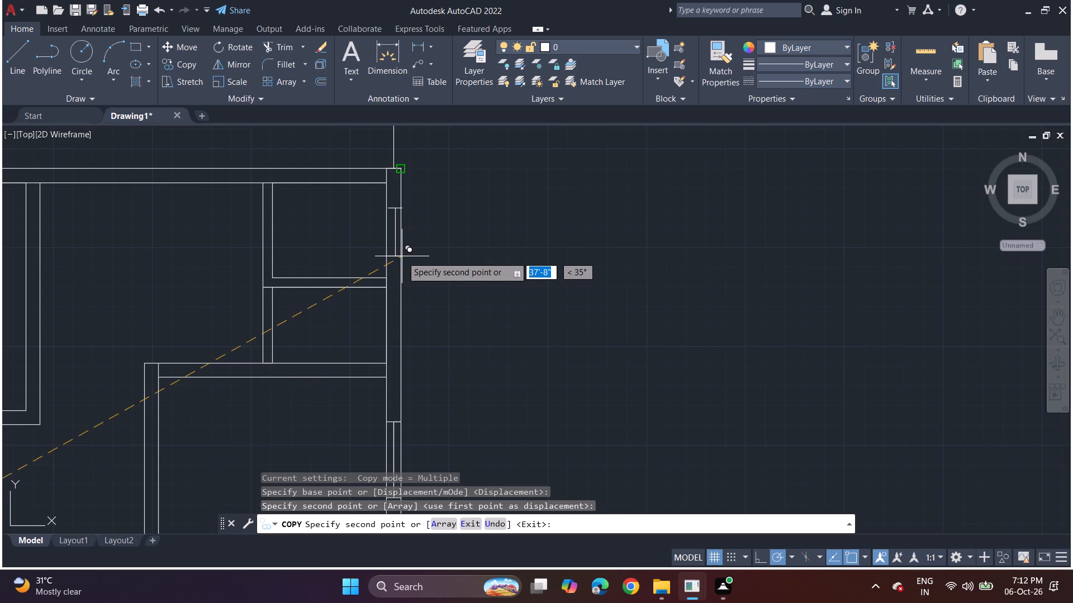
# Place another copy of the small window in the open space east of the building's northeast corner and finish copying.
pyautogui.moveTo(460, 227); pyautogui.dragTo(458, 329, button='middle')
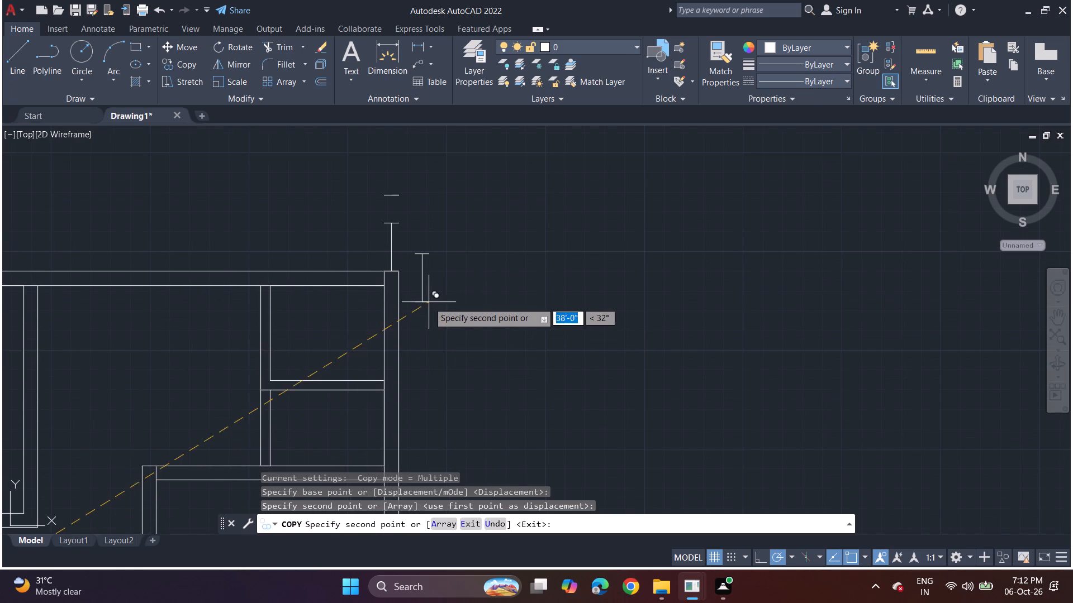
pyautogui.click(498, 313)
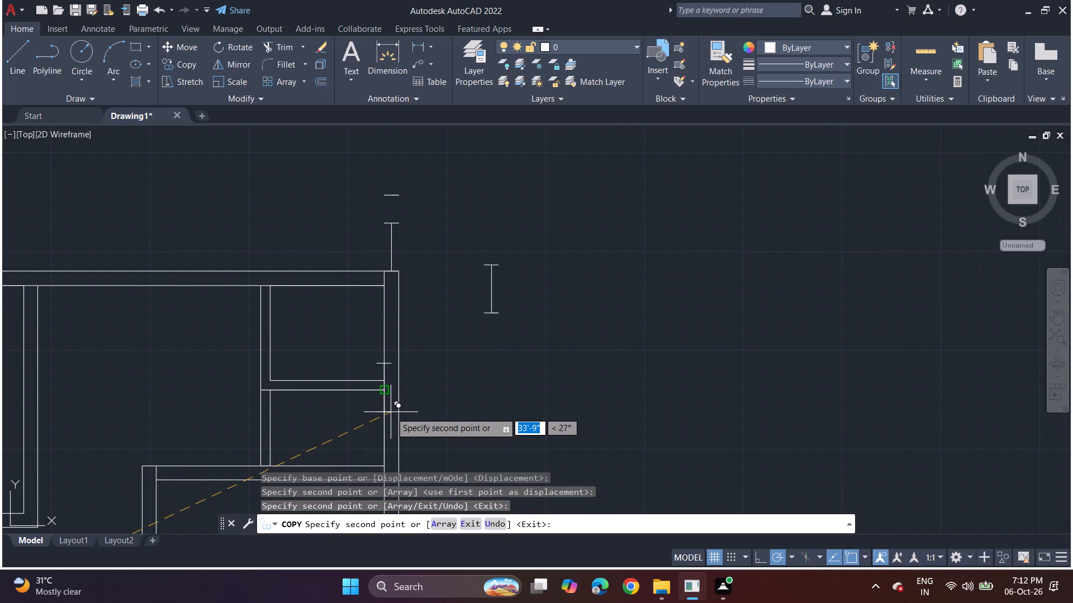
pyautogui.press('space')
# Try to move the small window copy east of the building into the northernmost small room's east wall, using its southeast corner as base point.
pyautogui.press('m')
pyautogui.press('o')
pyautogui.write('ve')
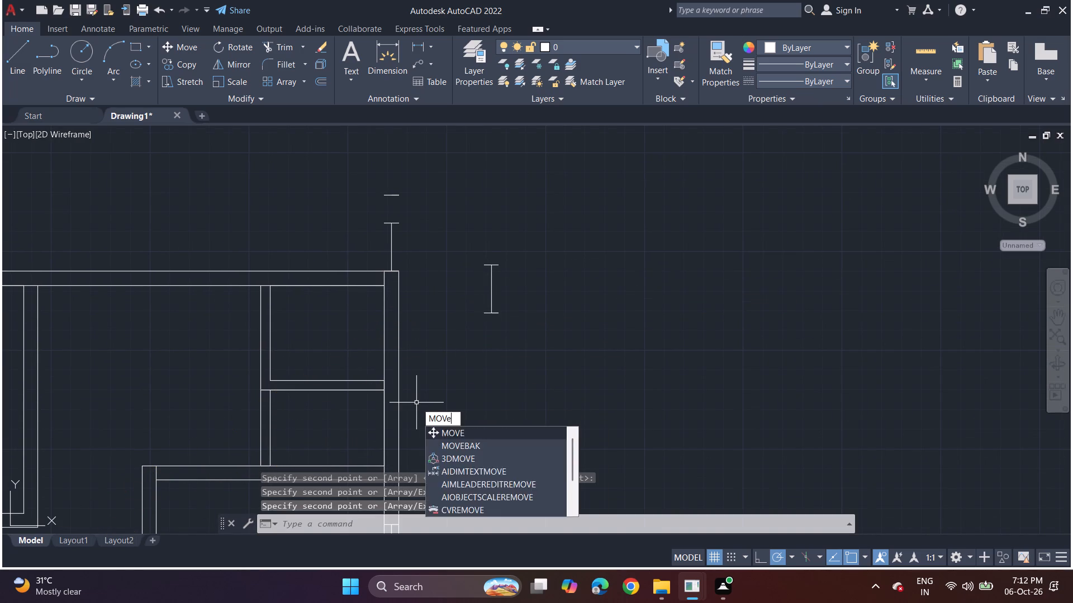
pyautogui.click(468, 433)
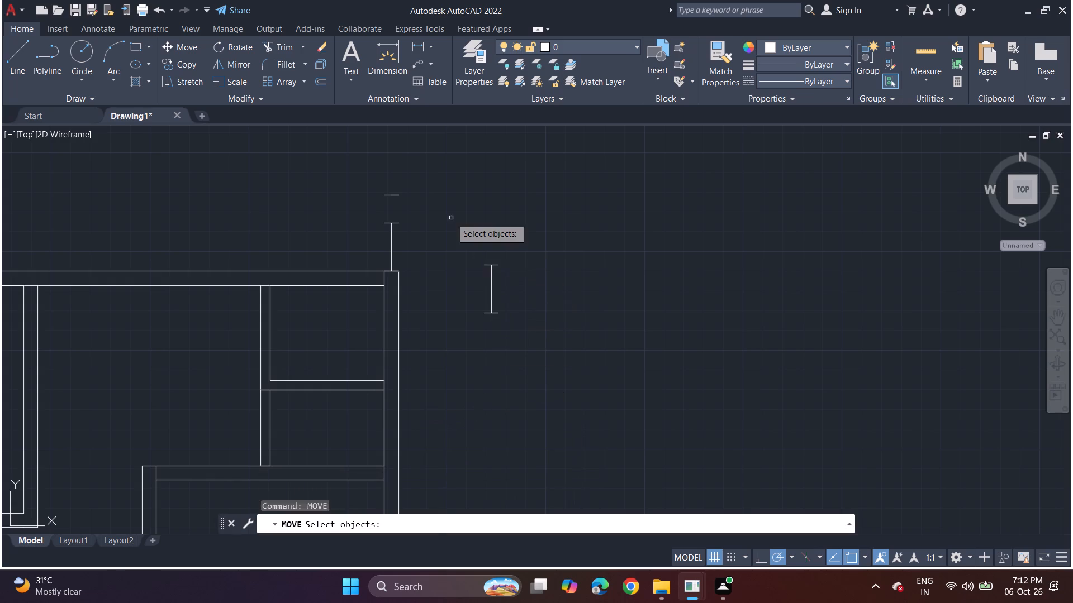
pyautogui.moveTo(451, 218); pyautogui.dragTo(550, 326)
pyautogui.moveTo(549, 297); pyautogui.dragTo(541, 248)
pyautogui.moveTo(494, 223); pyautogui.dragTo(459, 253)
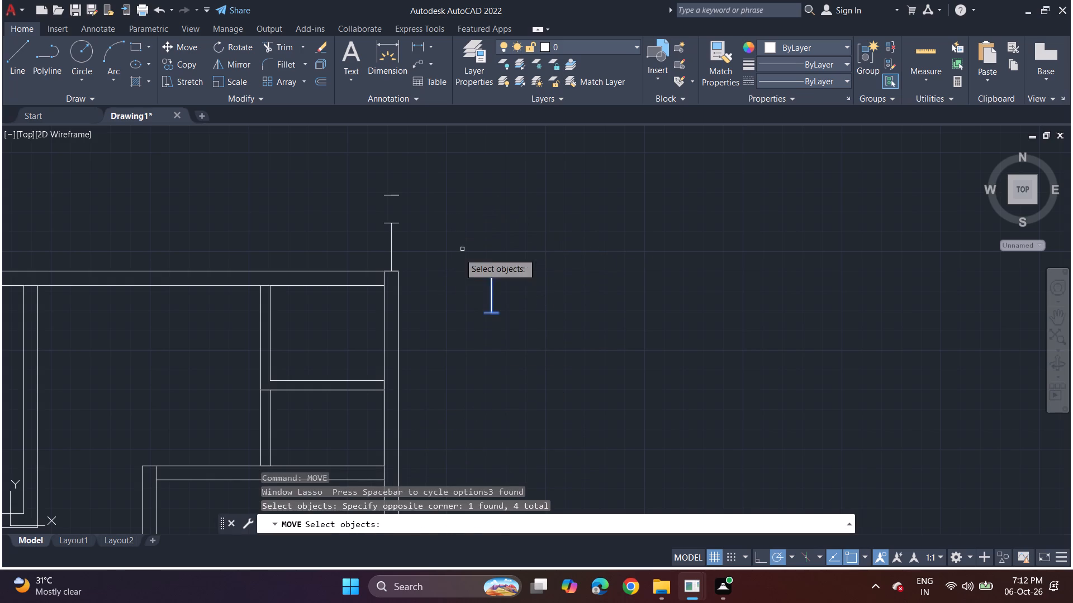
pyautogui.moveTo(459, 253); pyautogui.dragTo(454, 288)
pyautogui.press('space')
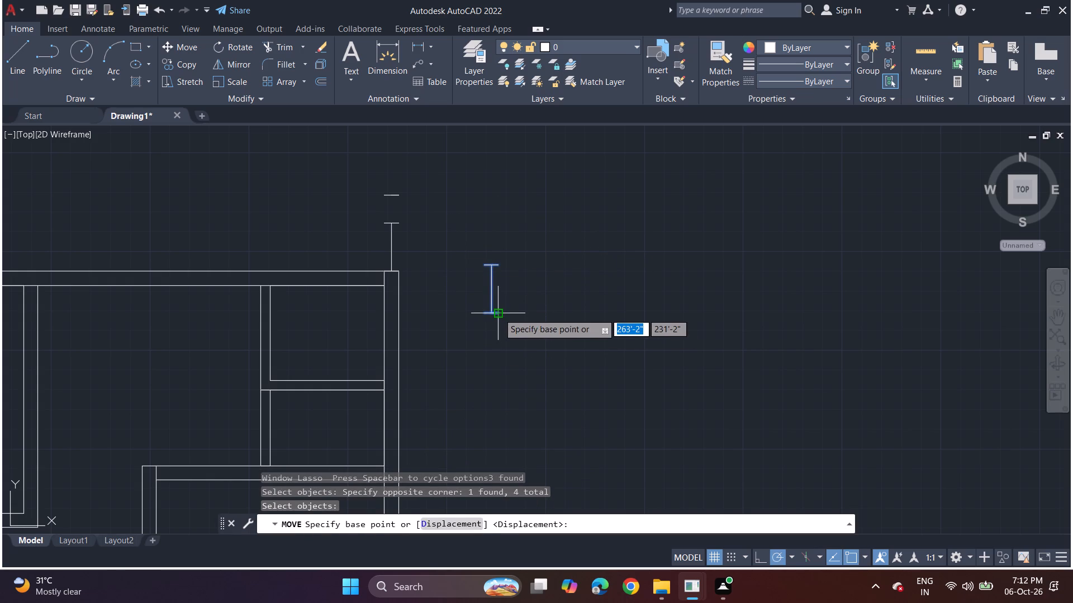
pyautogui.click(498, 313)
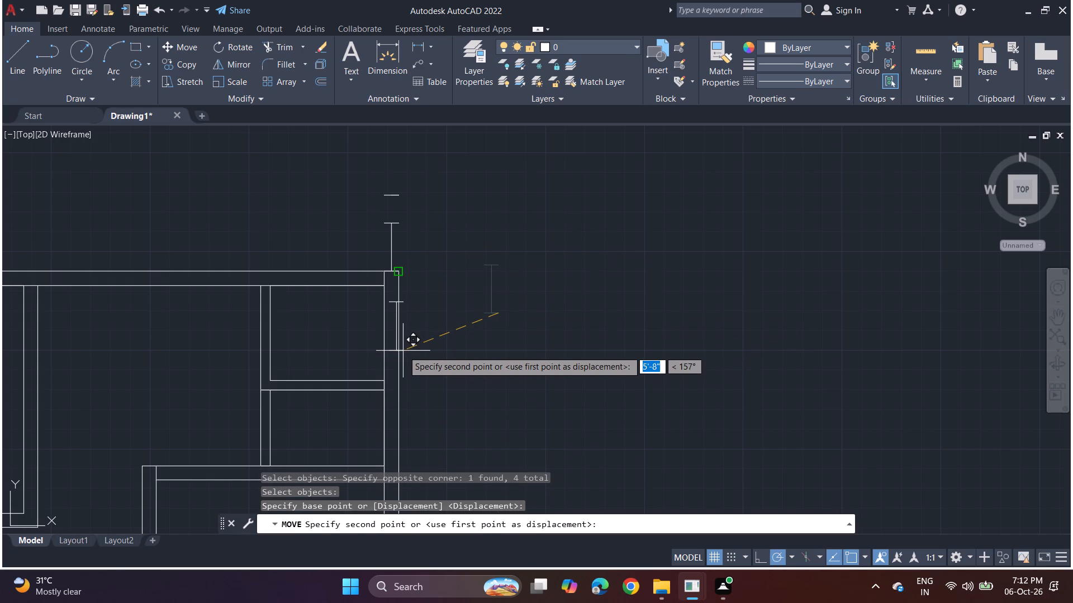
pyautogui.click(399, 353)
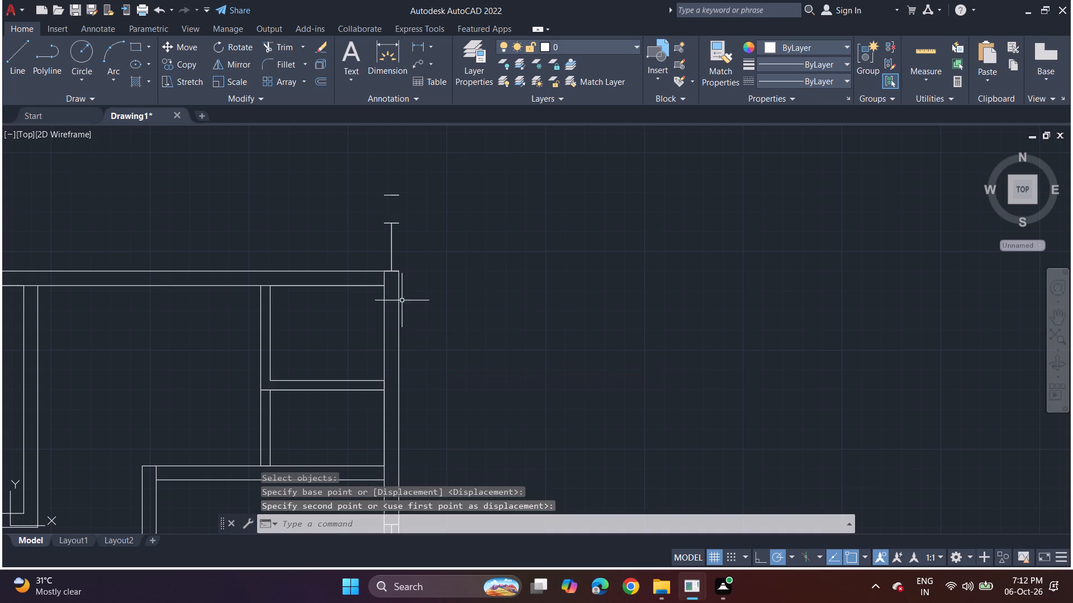
# Move the small window at the building's northeast corner about 4'-5" south into the outer wall, using its southeast corner as base point.
pyautogui.click(391, 258)
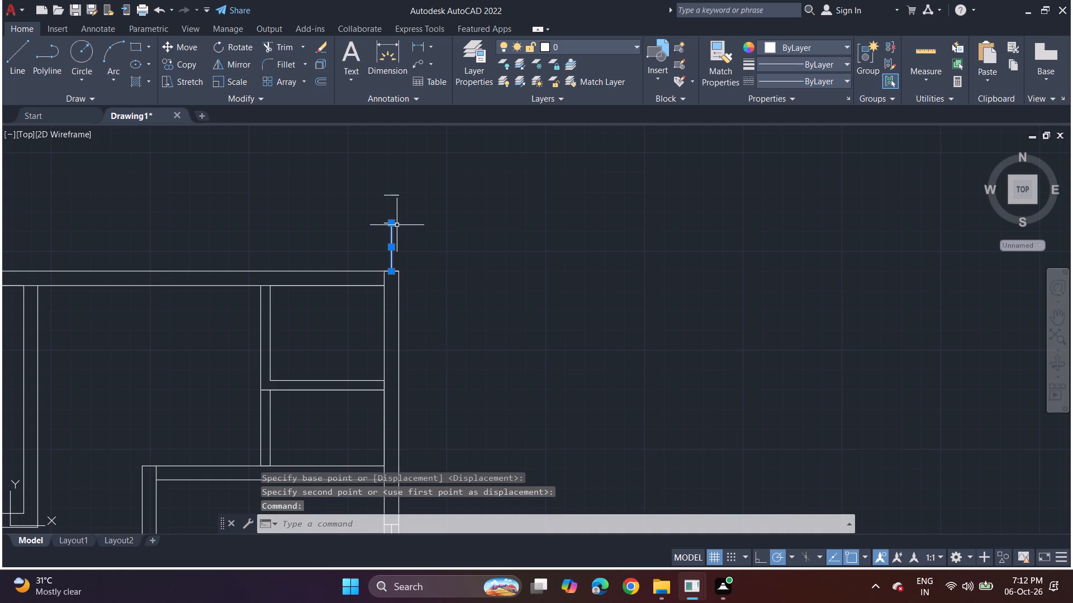
pyautogui.click(397, 224)
pyautogui.scroll(2, 398, 245)
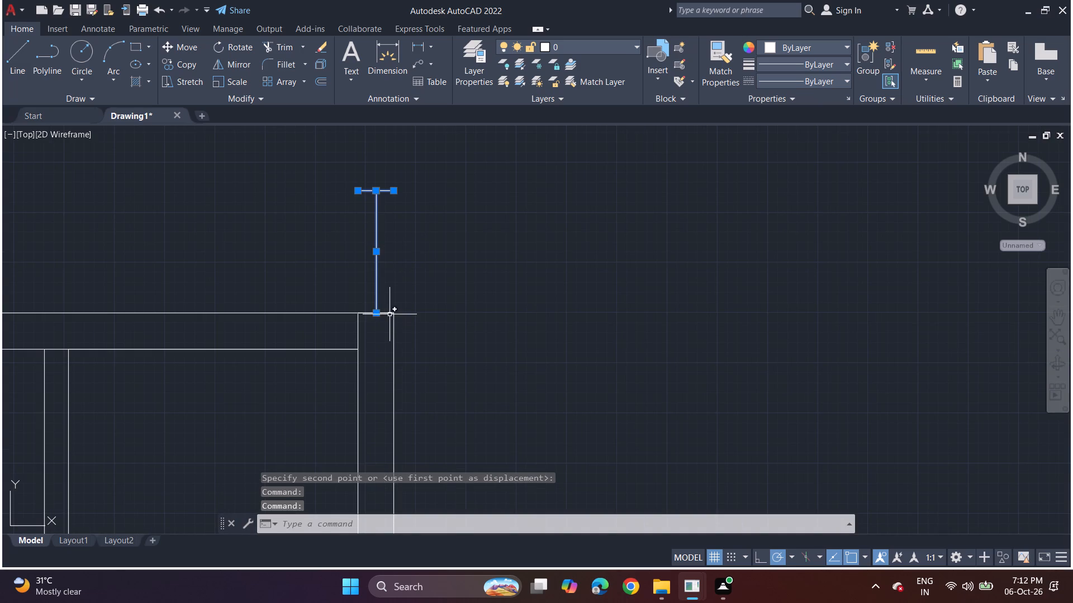
pyautogui.click(390, 314)
pyautogui.click(368, 313)
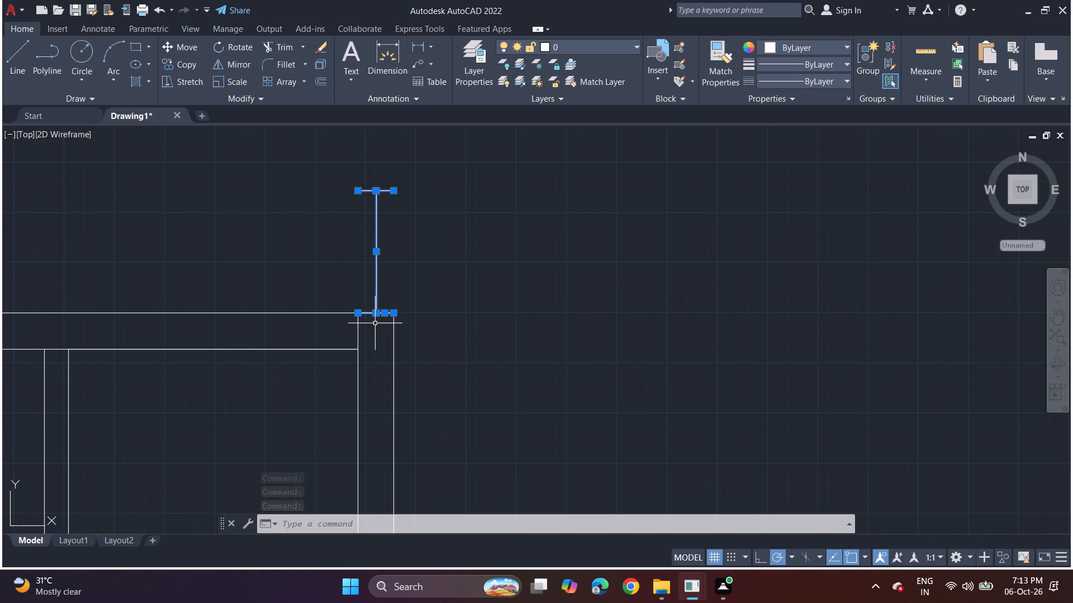
pyautogui.write('mo')
pyautogui.press('v')
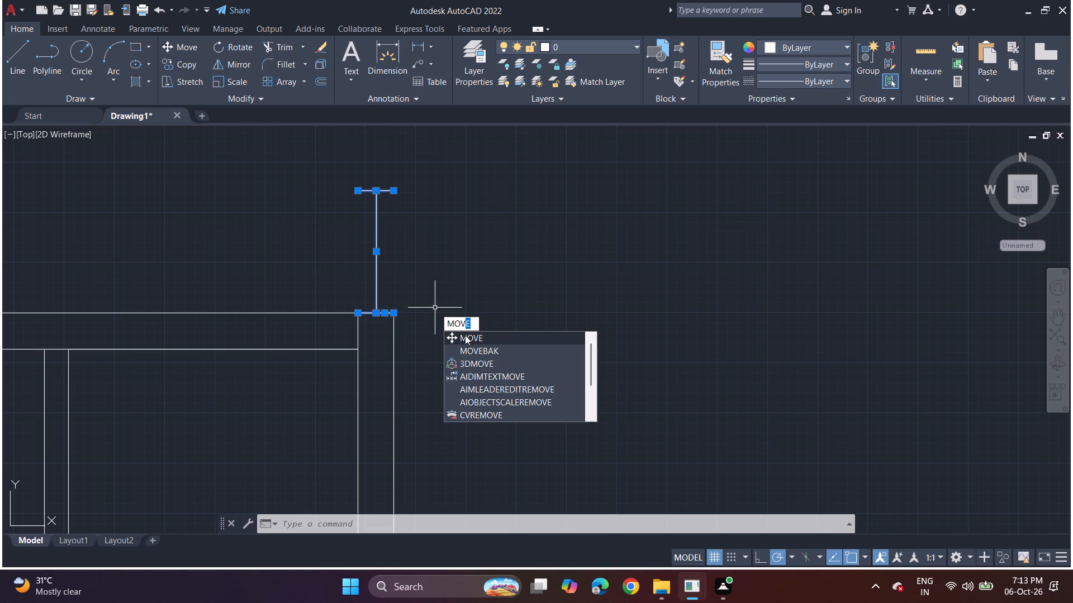
pyautogui.click(471, 339)
pyautogui.click(391, 313)
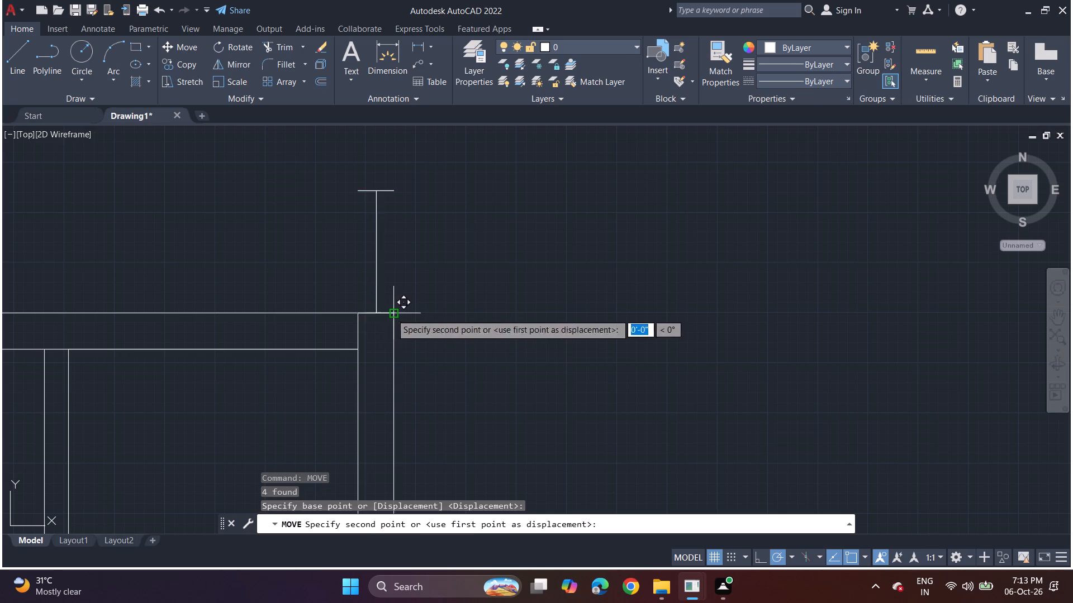
pyautogui.scroll(-3, 386, 371)
pyautogui.moveTo(386, 374); pyautogui.dragTo(411, 255, button='middle')
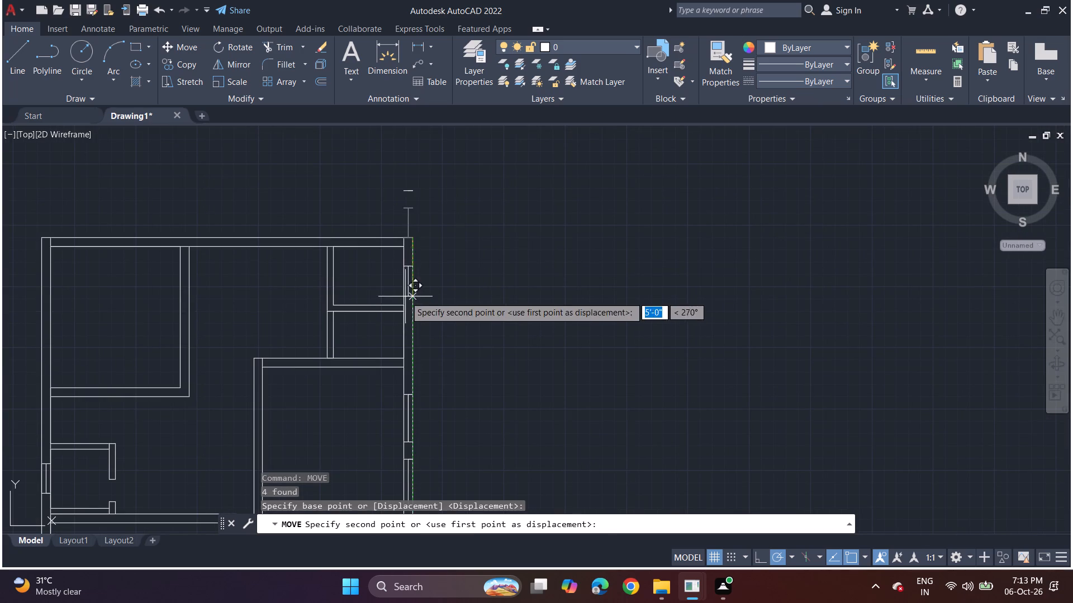
pyautogui.scroll(4, 411, 285)
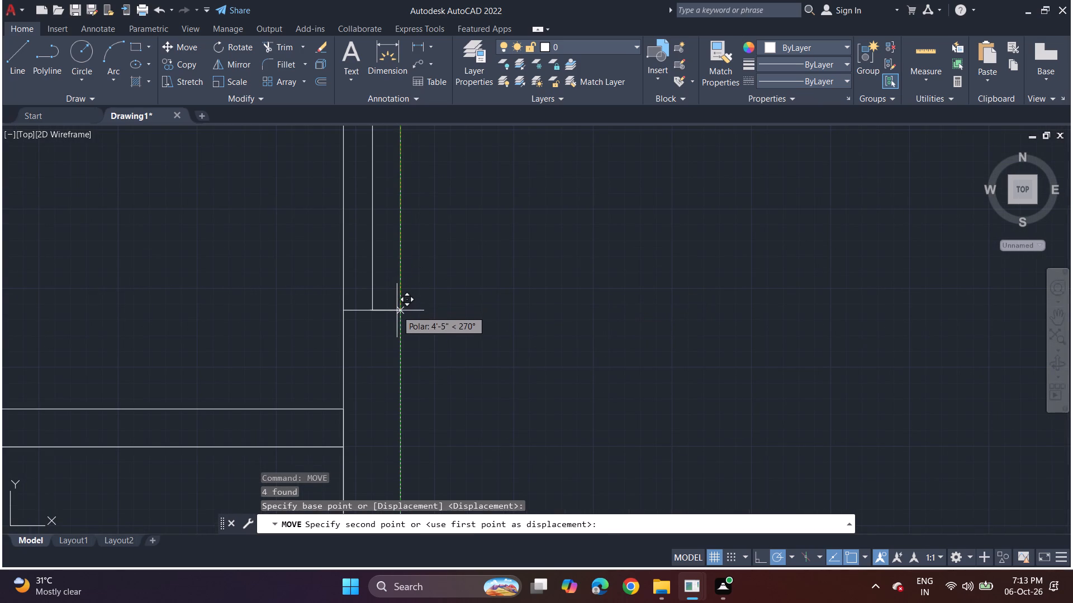
pyautogui.click(397, 313)
pyautogui.scroll(-3, 392, 308)
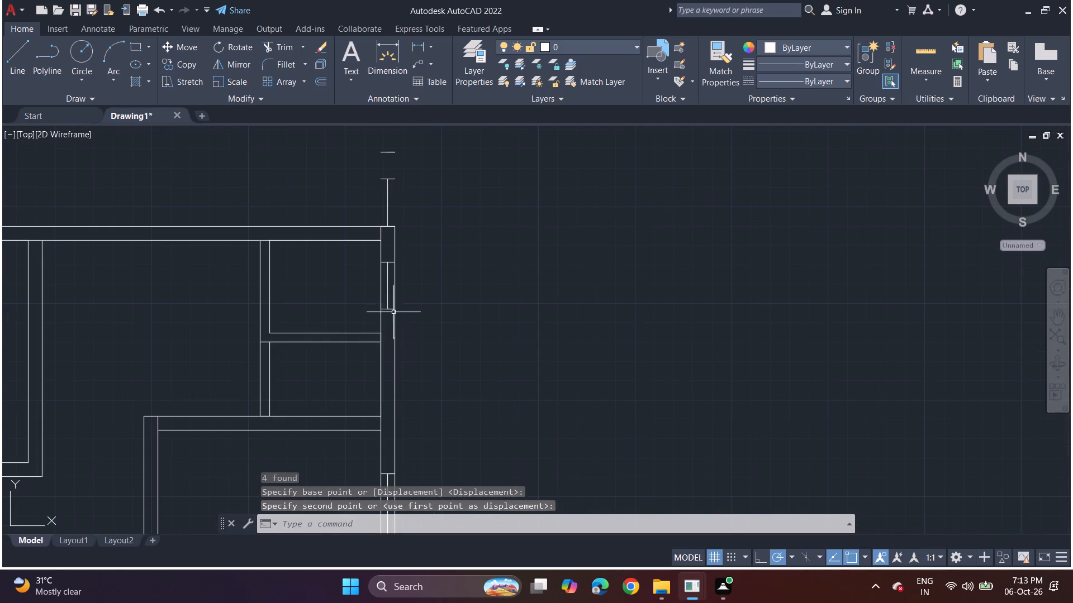
pyautogui.moveTo(416, 309); pyautogui.dragTo(373, 238, button='middle')
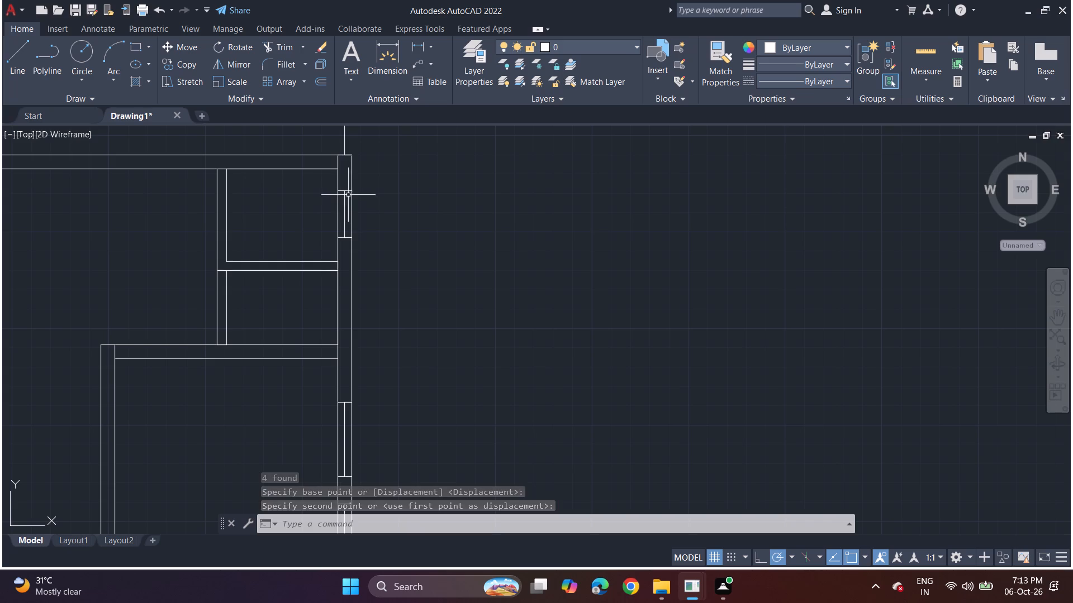
# Move the small window above the building's northeast corner about 9'-4" south into the southern small room's outer wall, using its southeast corner as base point.
pyautogui.click(345, 191)
pyautogui.moveTo(350, 174); pyautogui.dragTo(348, 301, button='middle')
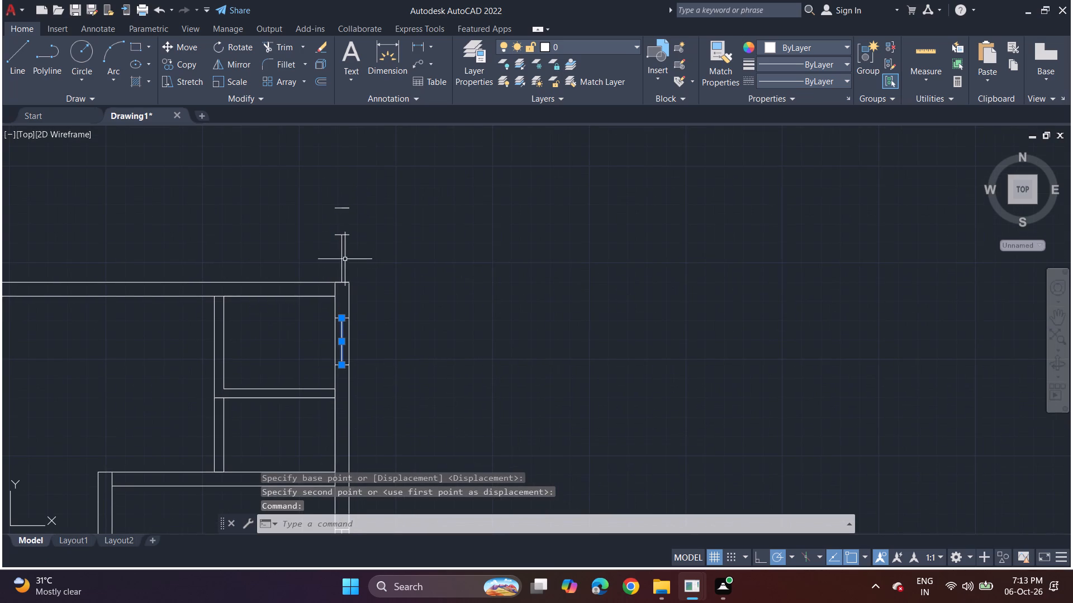
pyautogui.click(346, 232)
pyautogui.click(348, 238)
pyautogui.moveTo(307, 217); pyautogui.dragTo(369, 225)
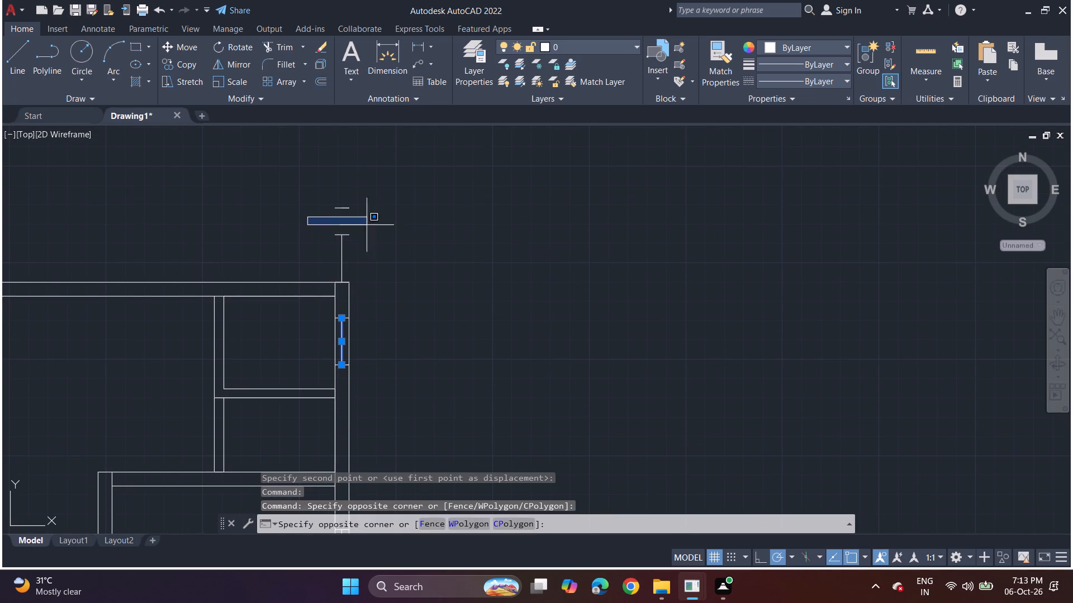
pyautogui.moveTo(369, 225); pyautogui.dragTo(329, 288)
pyautogui.click(325, 278)
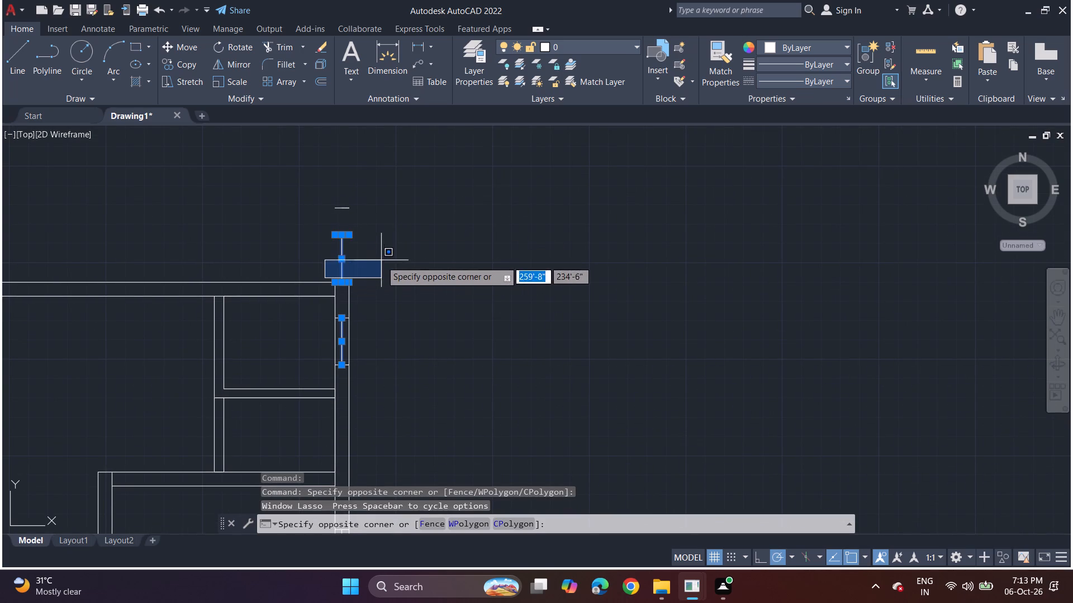
pyautogui.write('mo')
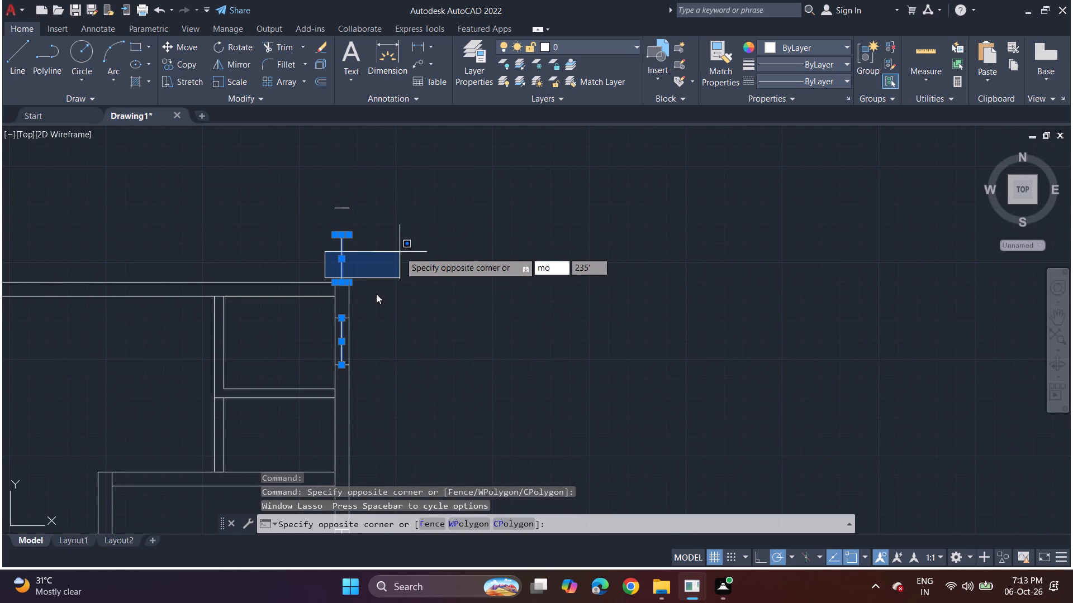
pyautogui.press('Escape')
pyautogui.press('m')
pyautogui.press('o')
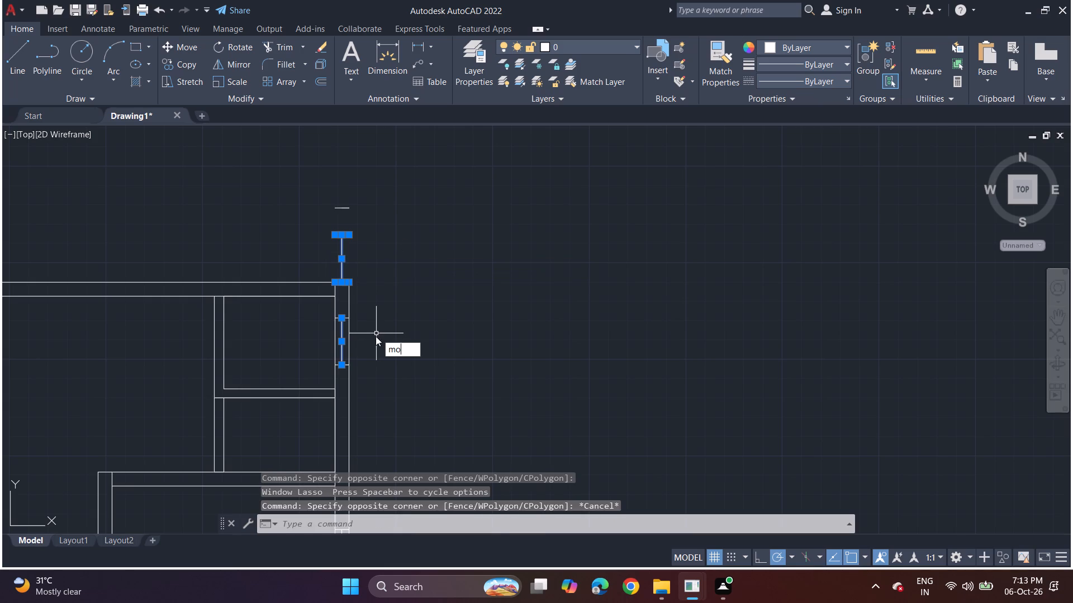
pyautogui.click(411, 375)
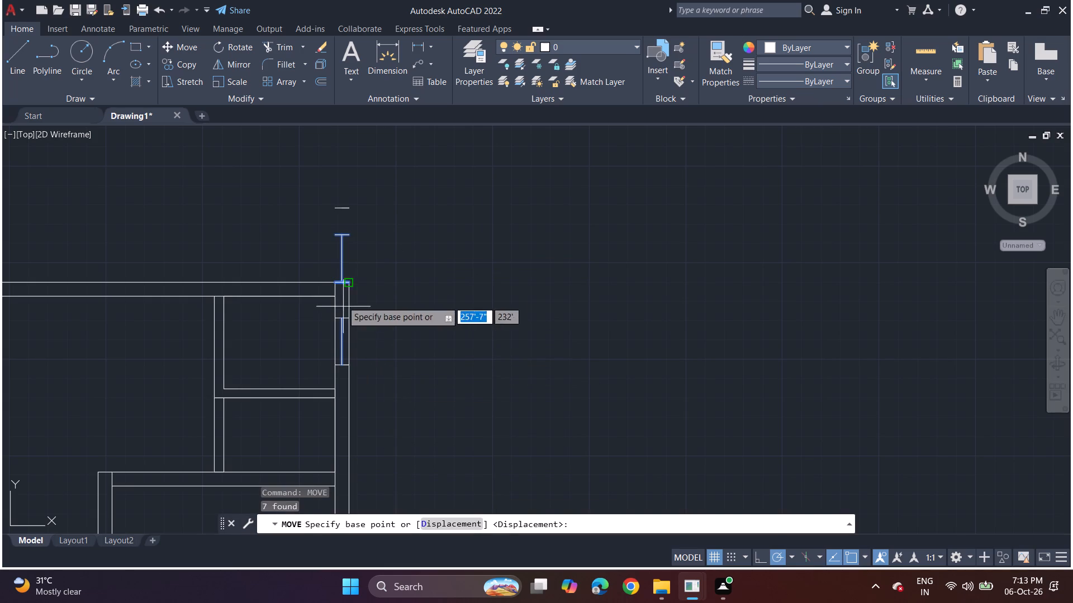
pyautogui.click(350, 282)
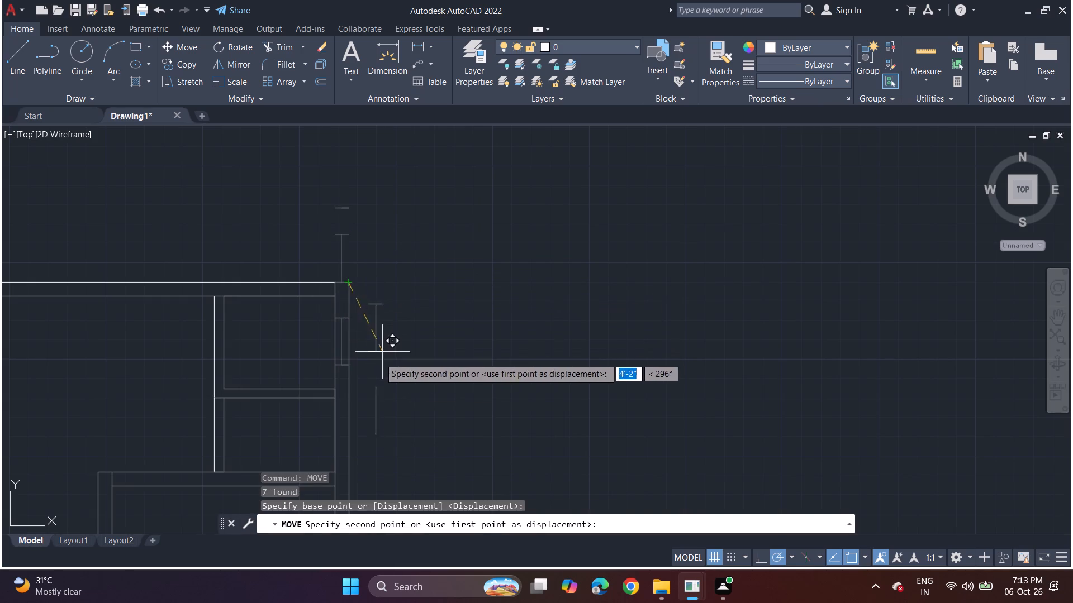
pyautogui.moveTo(371, 331); pyautogui.dragTo(357, 221, button='middle')
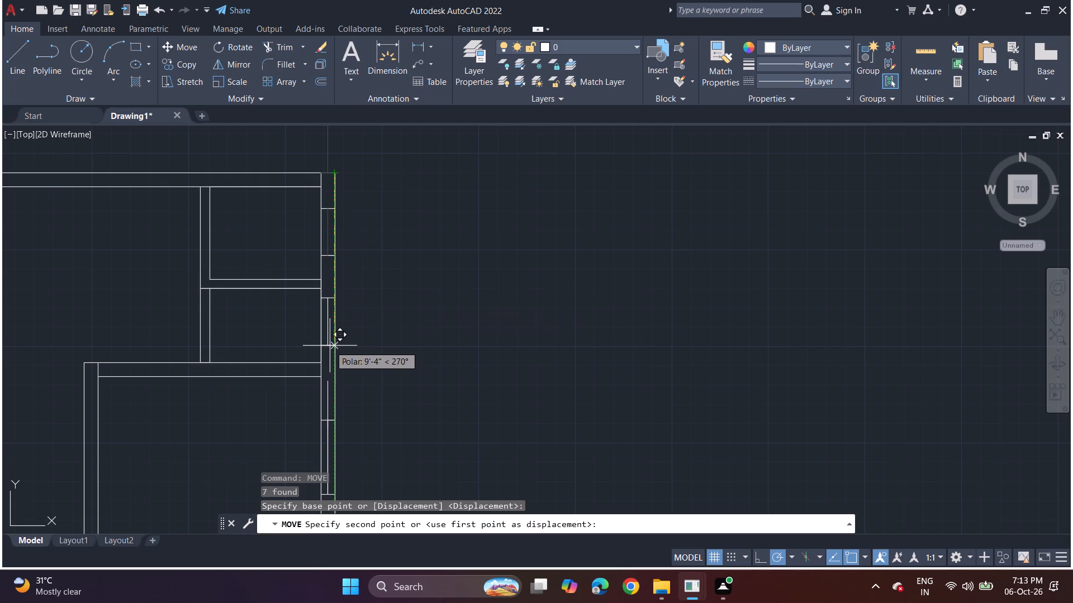
pyautogui.click(331, 349)
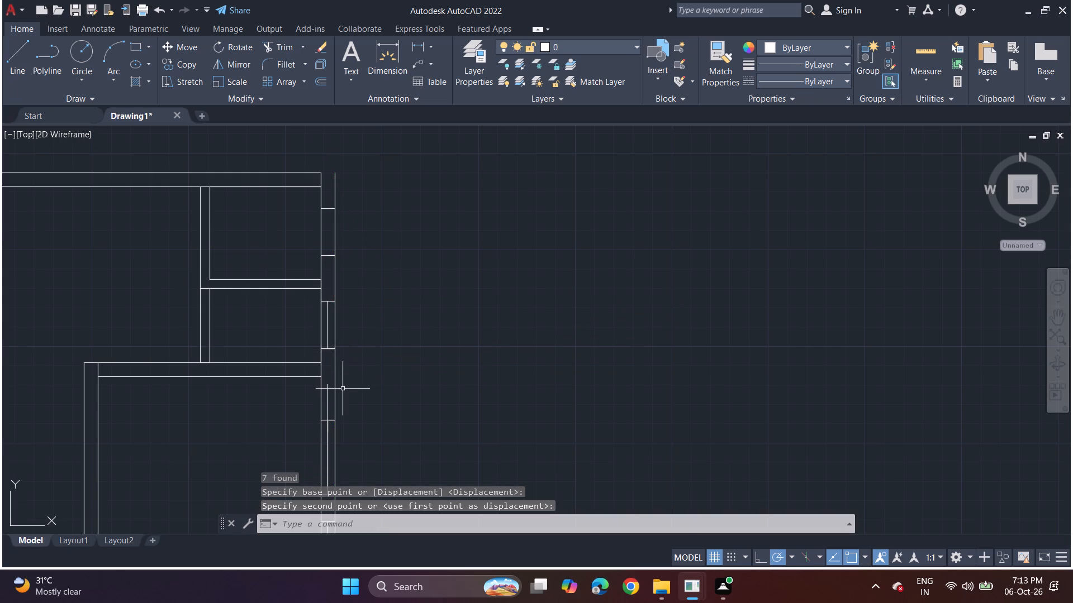
# Delete the stray window centre line in the east outer wall, just north of the large room's upper window.
pyautogui.scroll(2, 340, 393)
pyautogui.click(308, 409)
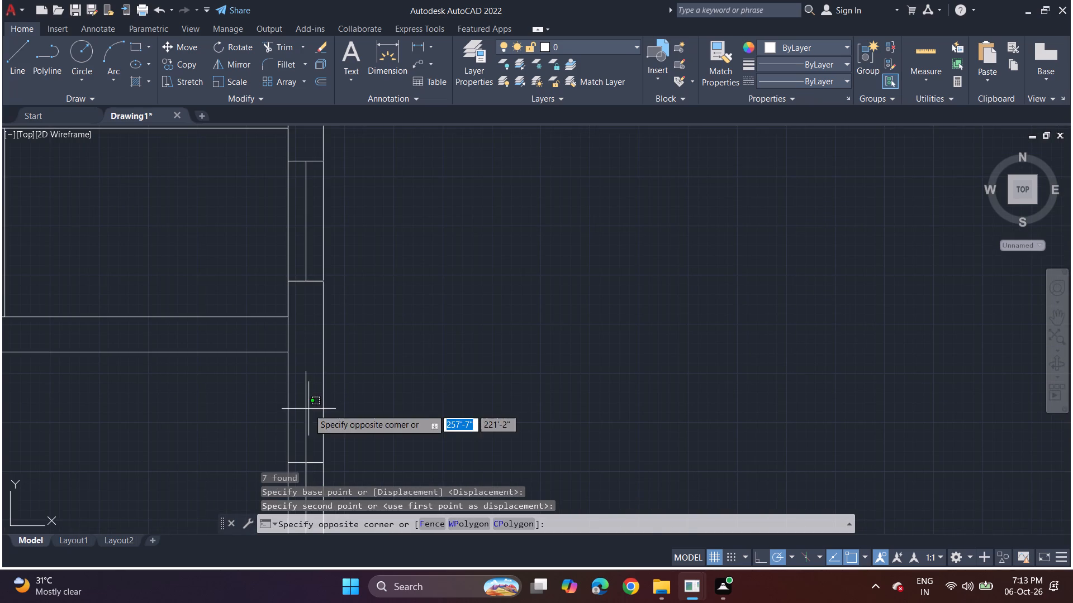
pyautogui.click(303, 415)
pyautogui.press('Delete')
pyautogui.scroll(-3, 310, 410)
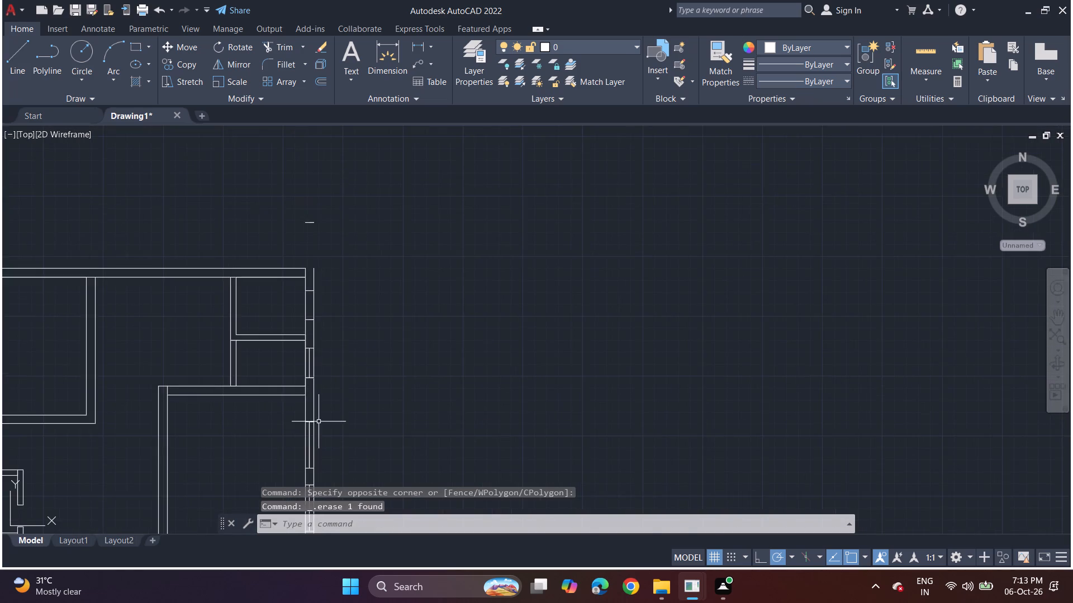
# Draw a line across the north end of the east outer wall to close the building's northeast corner.
pyautogui.moveTo(321, 420); pyautogui.dragTo(377, 350, button='middle')
pyautogui.scroll(2, 357, 229)
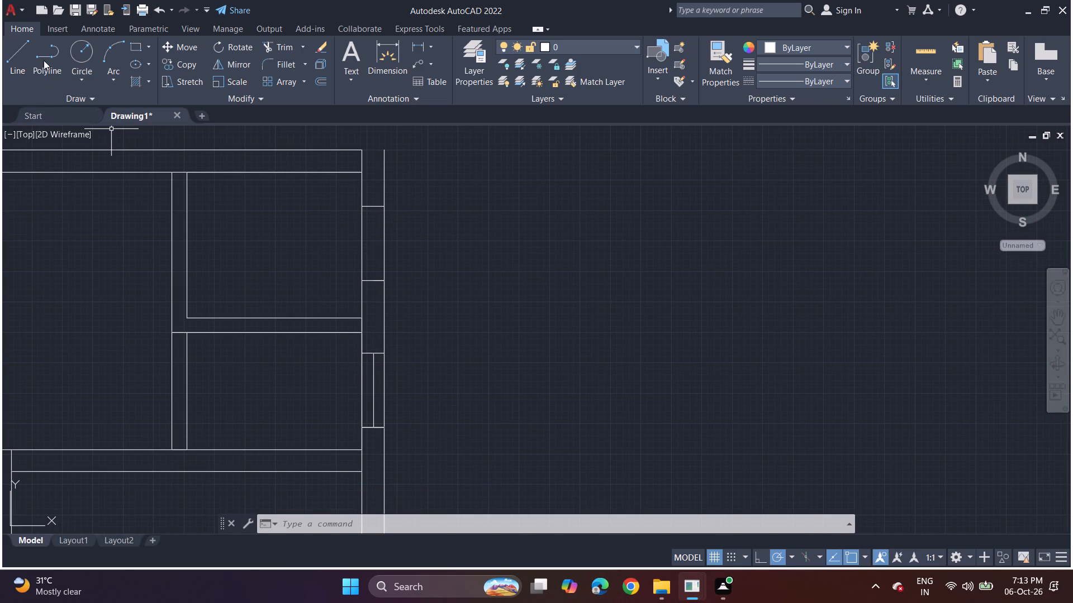
pyautogui.click(11, 64)
pyautogui.moveTo(322, 175); pyautogui.dragTo(316, 238, button='middle')
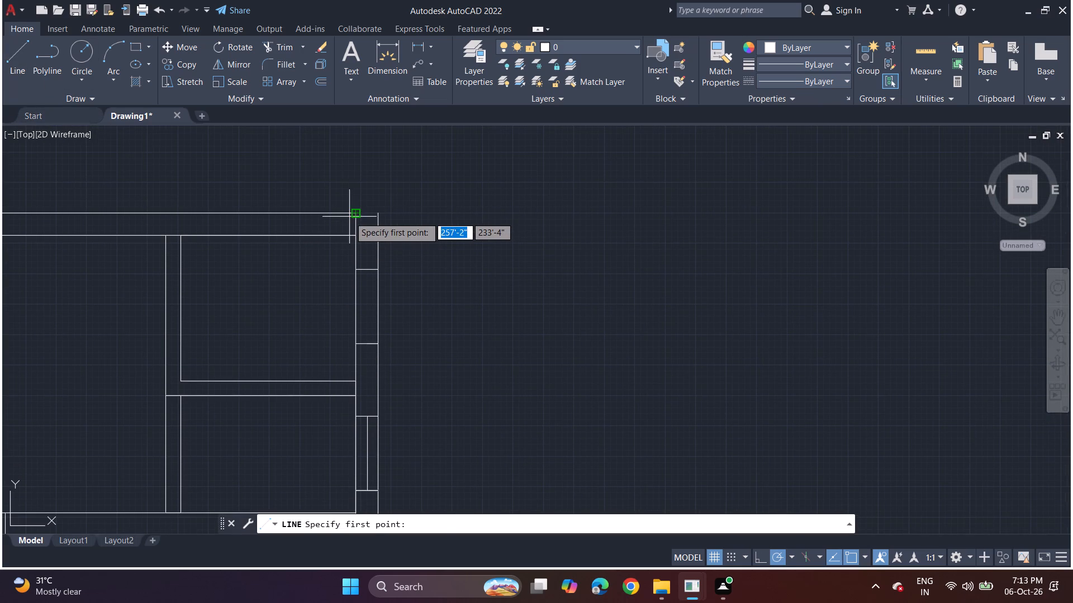
pyautogui.click(355, 213)
pyautogui.click(376, 214)
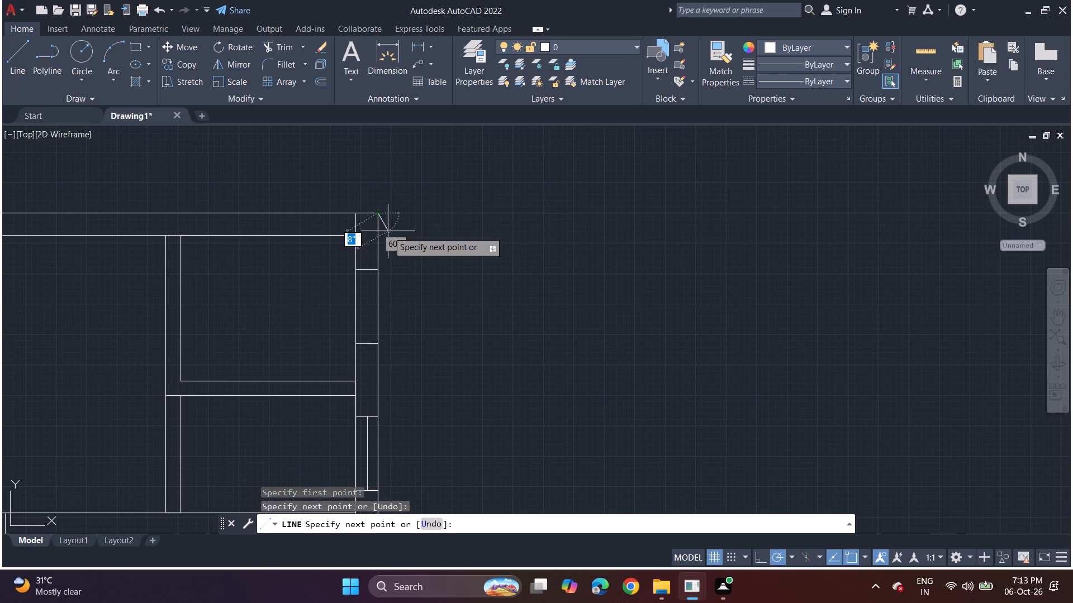
pyautogui.press('space')
# Redraw the centre line of the northernmost small east-wall window between the midpoints of its north and south jambs.
pyautogui.press('space')
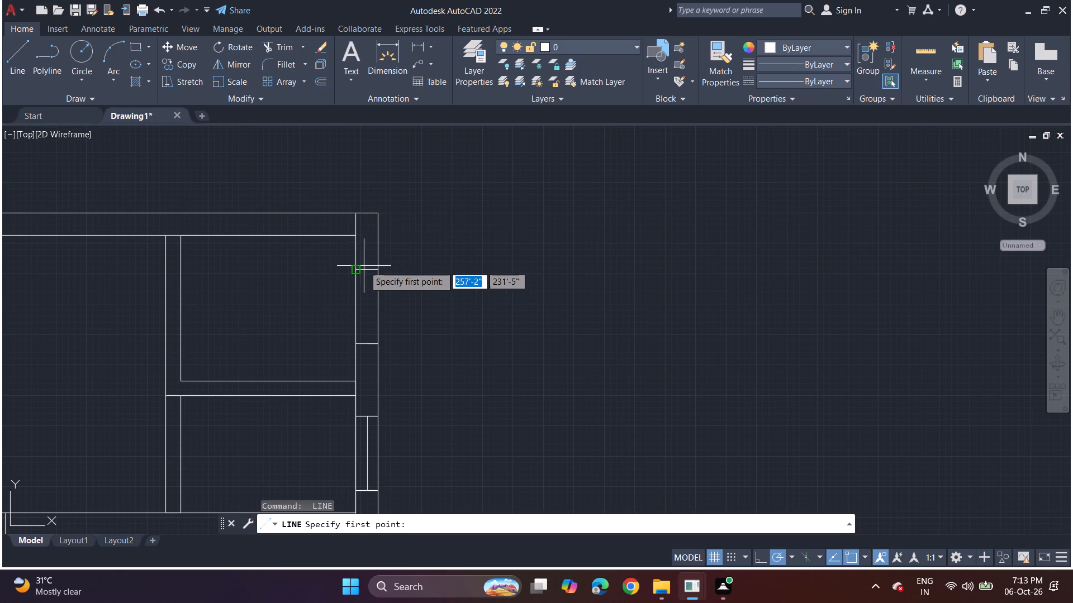
pyautogui.click(357, 271)
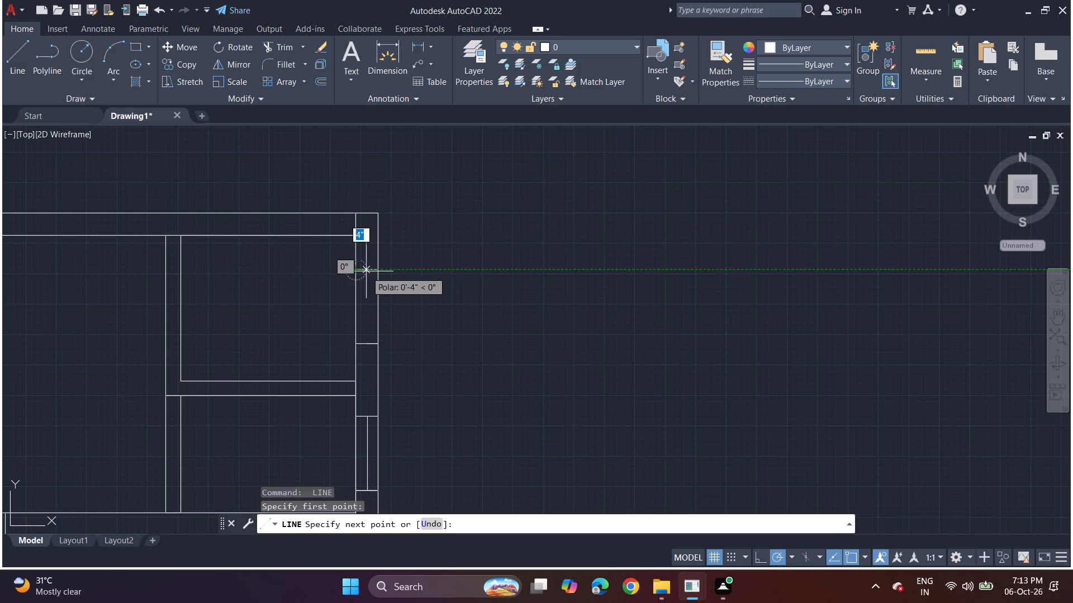
pyautogui.click(366, 271)
pyautogui.click(367, 344)
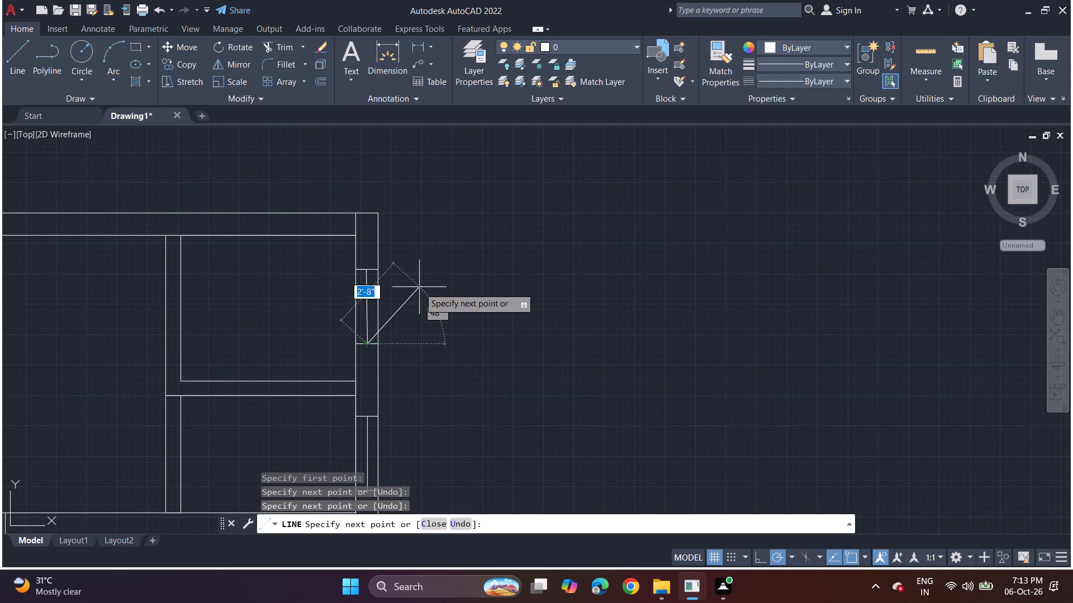
pyautogui.press('space')
# Delete the stray short lines left north of the building's northeast corner.
pyautogui.scroll(-3, 409, 304)
pyautogui.moveTo(406, 309); pyautogui.dragTo(407, 200, button='middle')
pyautogui.moveTo(380, 138); pyautogui.dragTo(414, 154)
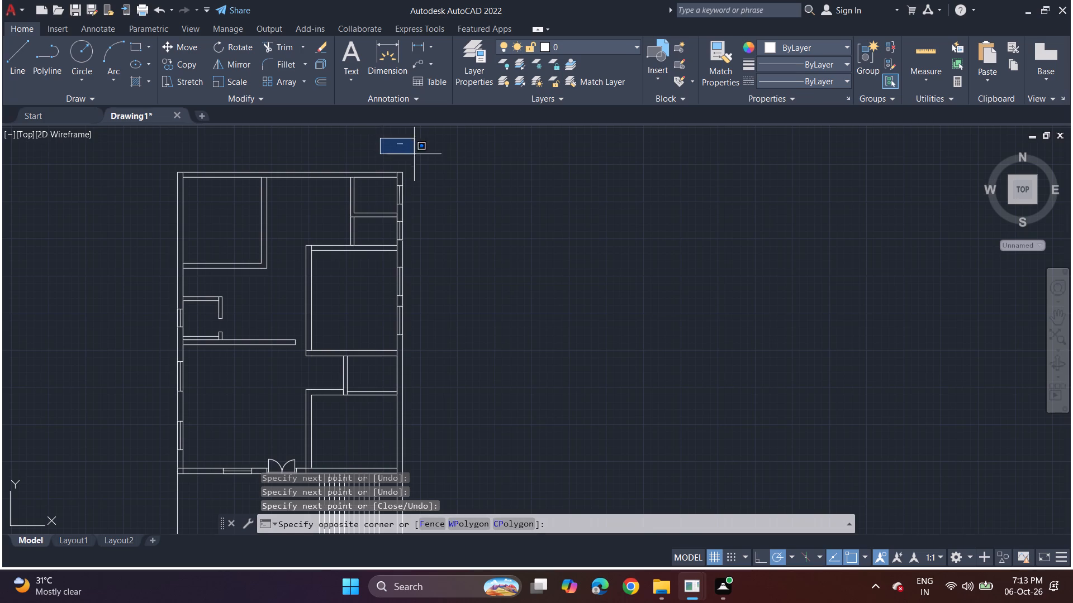
pyautogui.moveTo(414, 154); pyautogui.dragTo(415, 155)
pyautogui.click(421, 161)
pyautogui.press('Delete')
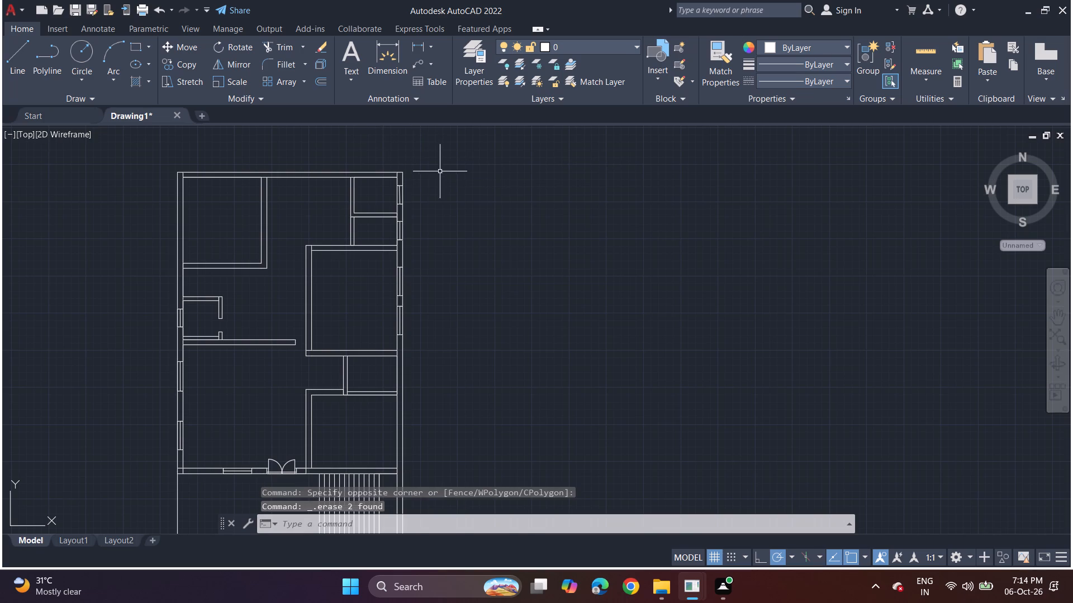
# Copy the southern of the two northeast small windows into the outer wall of the small room south of the large east room, from its southeast corner.
pyautogui.moveTo(429, 329); pyautogui.dragTo(429, 259, button='middle')
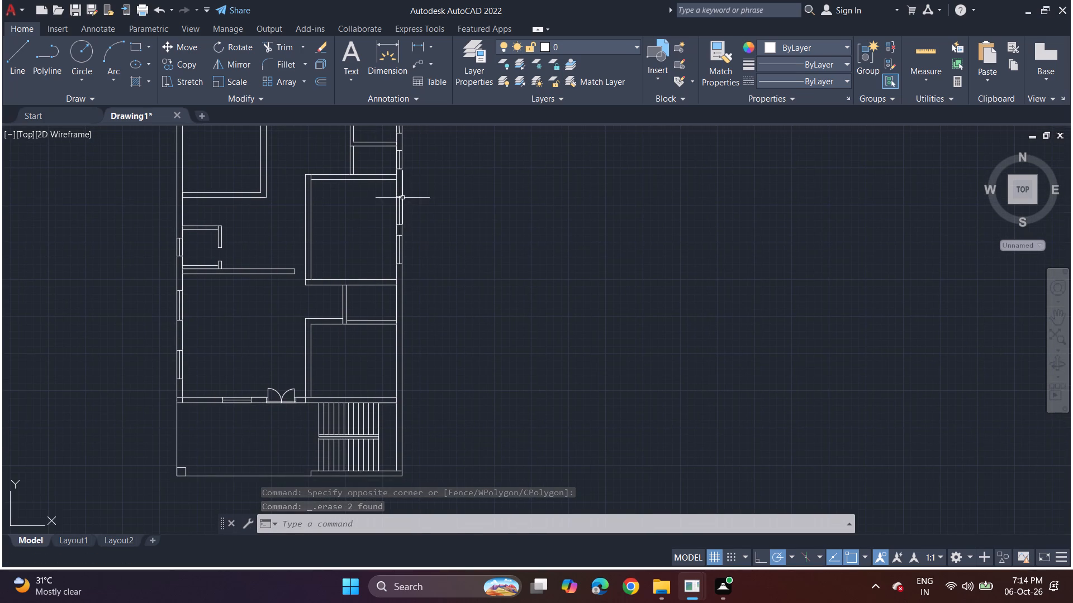
pyautogui.moveTo(401, 189); pyautogui.dragTo(402, 226, button='middle')
pyautogui.scroll(3, 398, 197)
pyautogui.moveTo(369, 146); pyautogui.dragTo(436, 200)
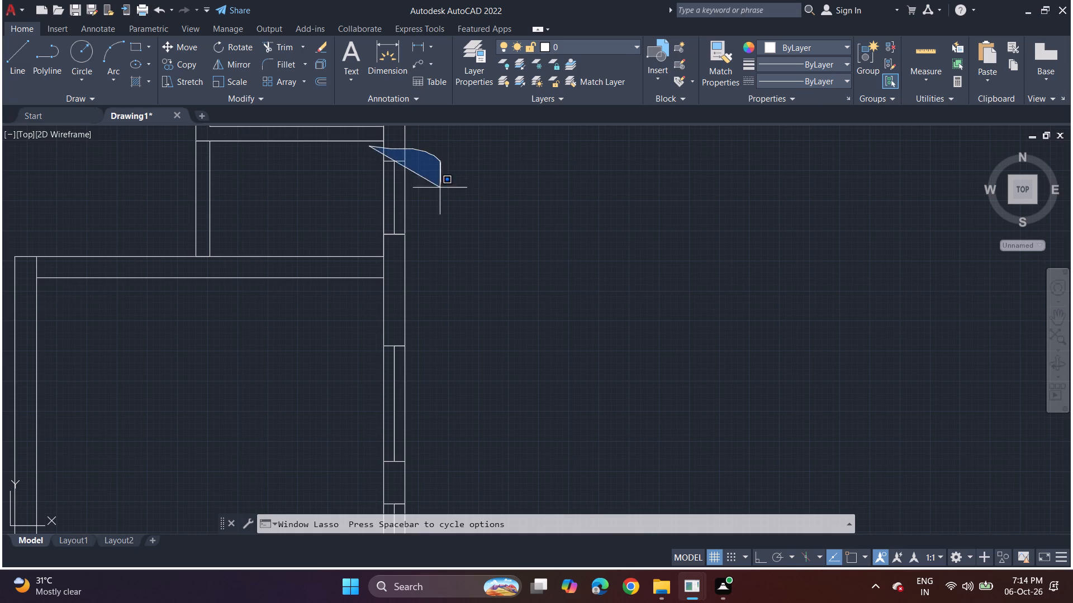
pyautogui.moveTo(436, 200); pyautogui.dragTo(361, 250)
pyautogui.click(361, 250)
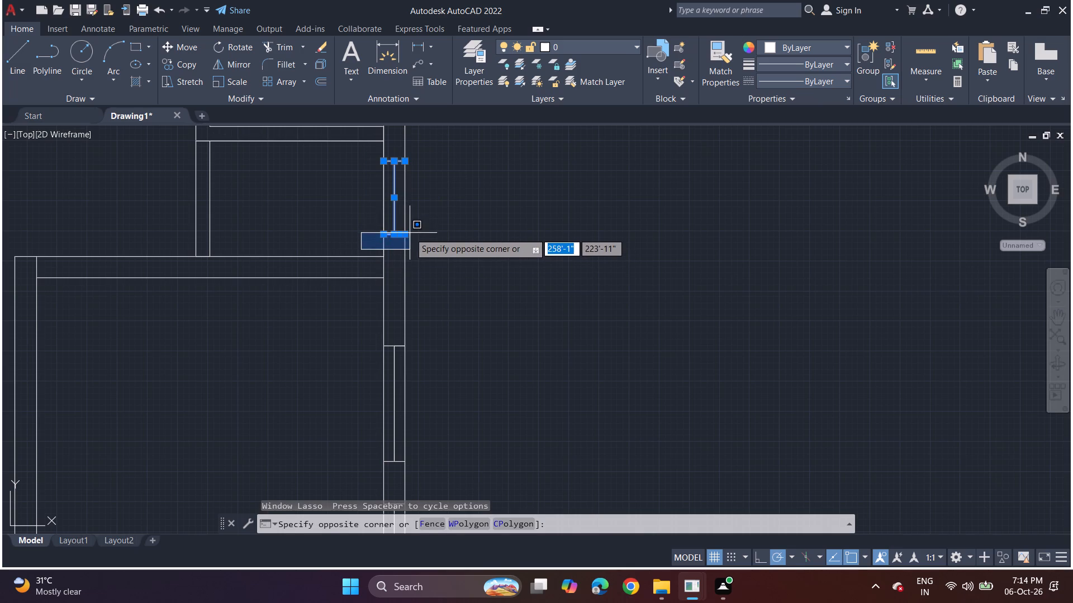
pyautogui.write('mo')
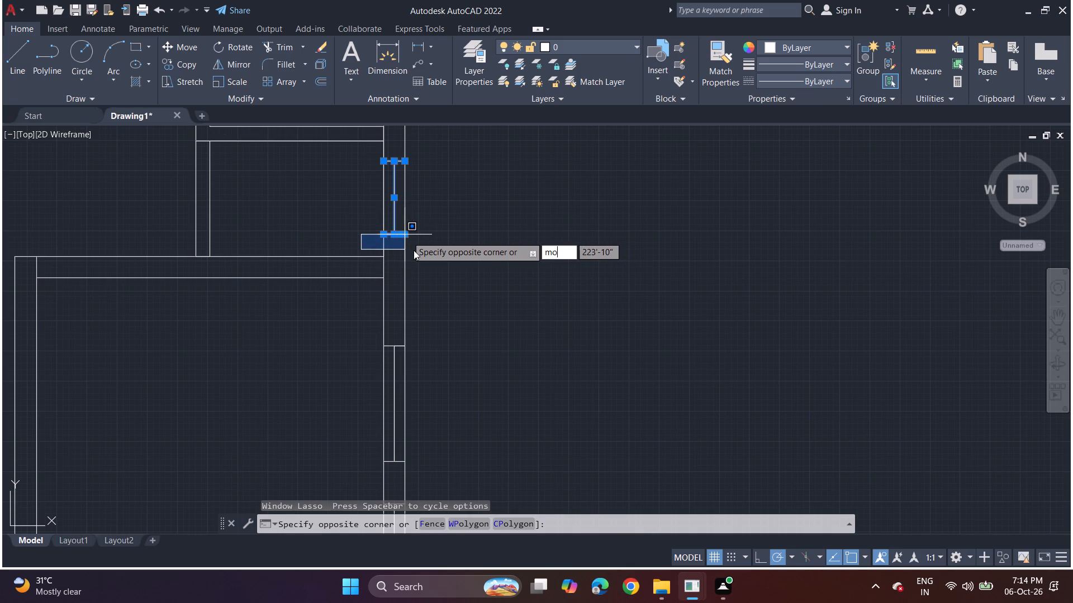
pyautogui.press('Delete')
pyautogui.press('Delete')
pyautogui.write('cop')
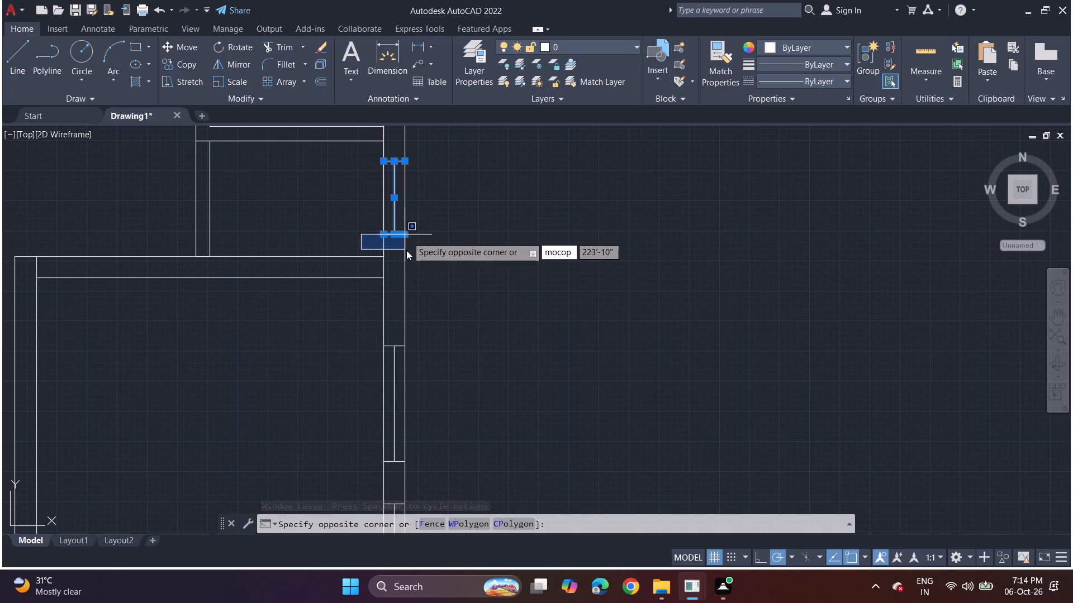
pyautogui.press('Delete')
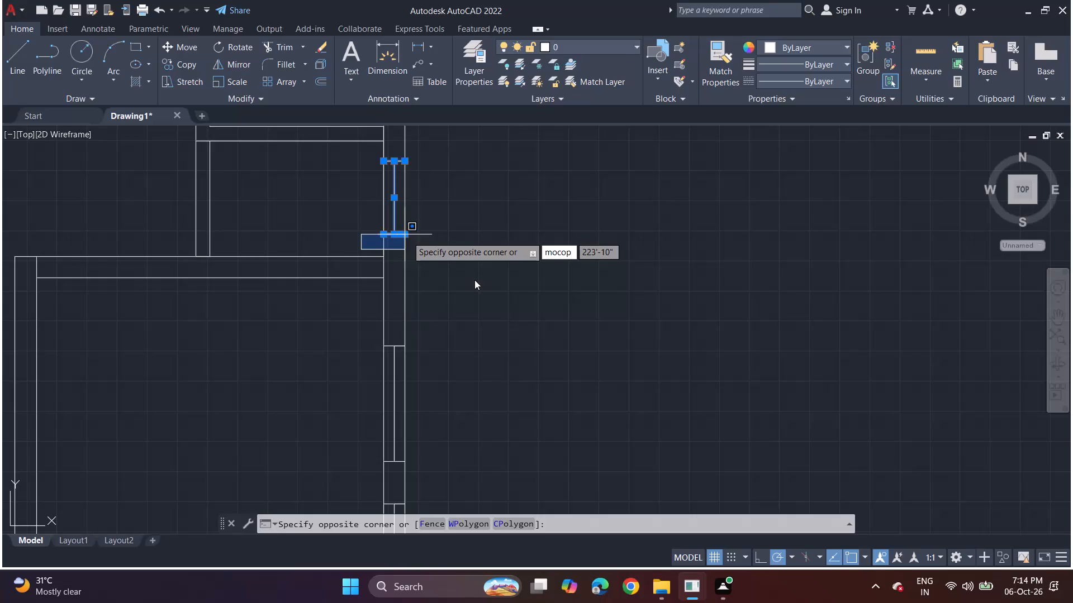
pyautogui.press('BackSpace')
pyautogui.press('BackSpace')
pyautogui.press('BackSpace')
pyautogui.press('BackSpace')
pyautogui.press('BackSpace')
pyautogui.press('BackSpace')
pyautogui.press('BackSpace')
pyautogui.press('BackSpace')
pyautogui.press('BackSpace')
pyautogui.press('BackSpace')
pyautogui.press('BackSpace')
pyautogui.press('Escape')
pyautogui.write('cop')
pyautogui.click(501, 310)
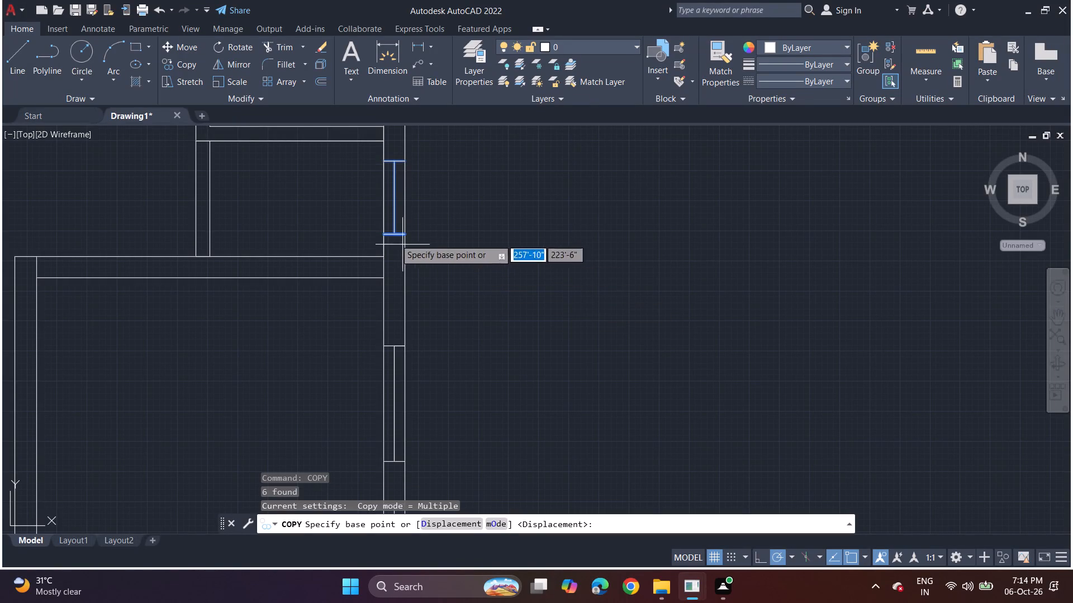
pyautogui.click(403, 233)
pyautogui.moveTo(420, 318); pyautogui.dragTo(419, 326, button='middle')
pyautogui.scroll(-1, 419, 334)
pyautogui.moveTo(443, 388); pyautogui.dragTo(442, 197, button='middle')
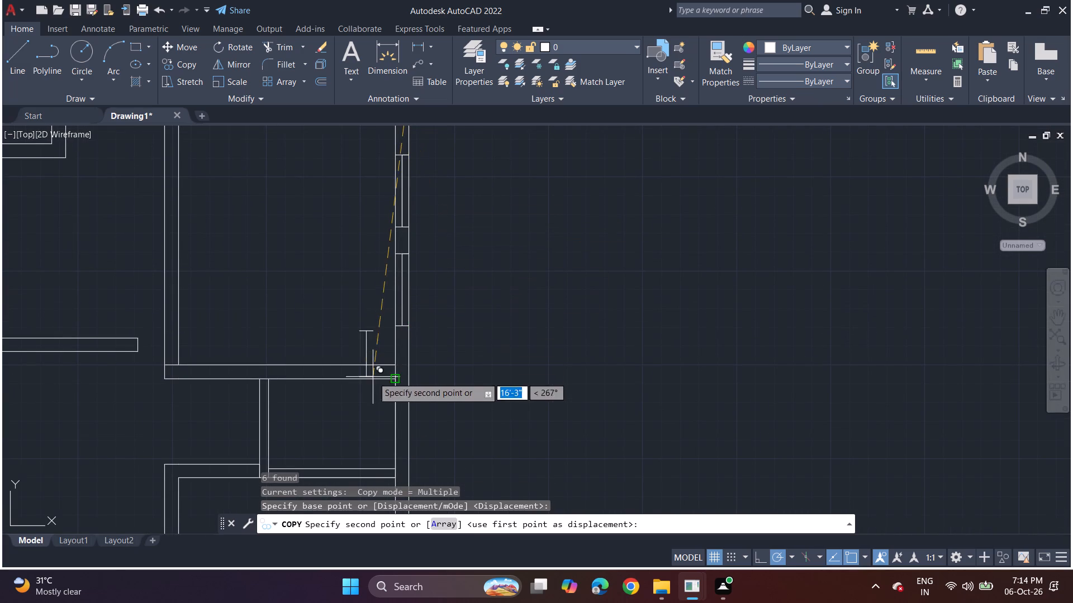
pyautogui.moveTo(394, 405); pyautogui.dragTo(391, 285, button='middle')
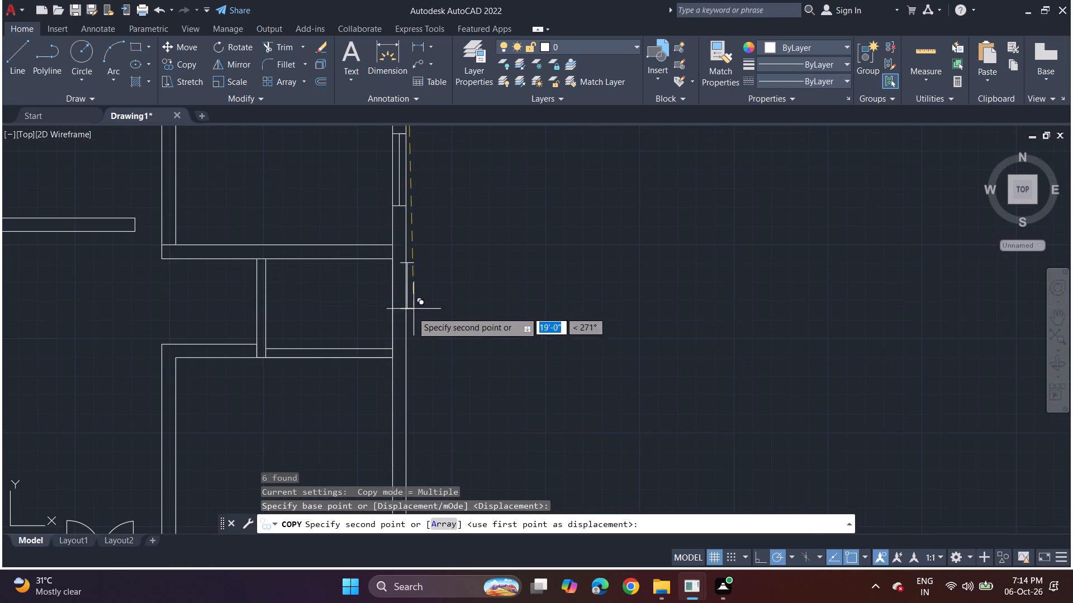
pyautogui.click(406, 323)
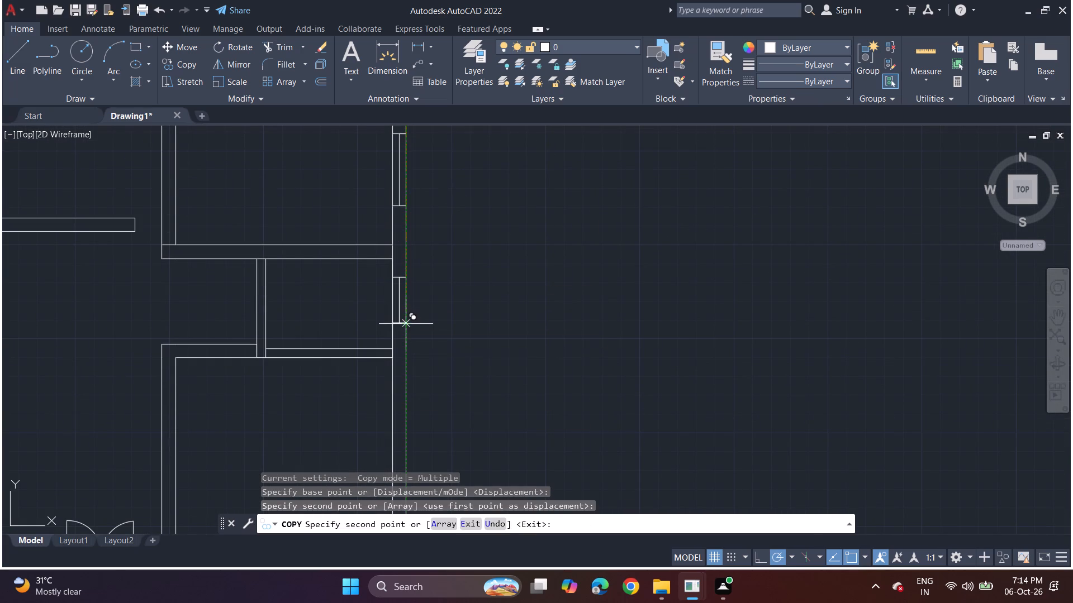
pyautogui.moveTo(423, 359); pyautogui.dragTo(422, 246, button='middle')
pyautogui.moveTo(403, 309); pyautogui.dragTo(397, 335, button='middle')
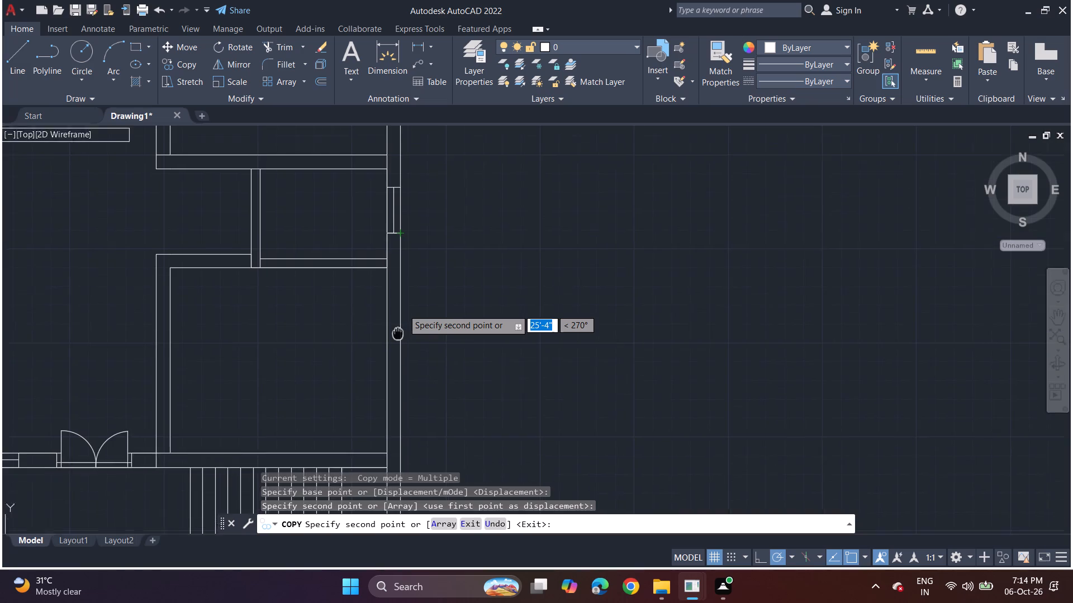
pyautogui.moveTo(397, 335); pyautogui.dragTo(380, 445, button='middle')
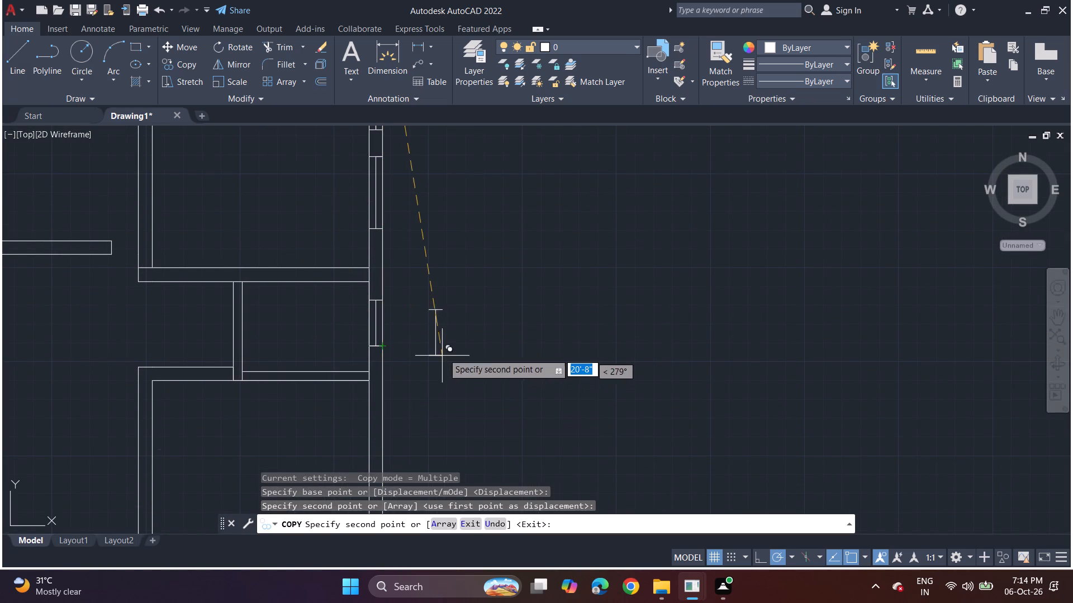
pyautogui.press('space')
# Copy the large east room's southern window about 14'-0" straight south into the east outer wall of the southeast room.
pyautogui.moveTo(327, 151); pyautogui.dragTo(387, 246)
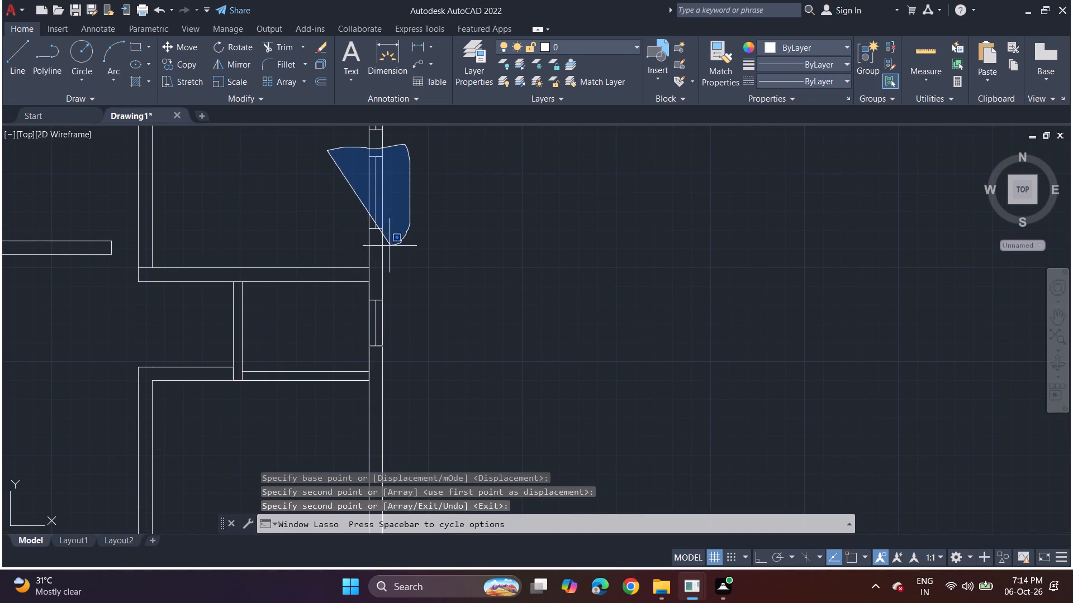
pyautogui.click(369, 243)
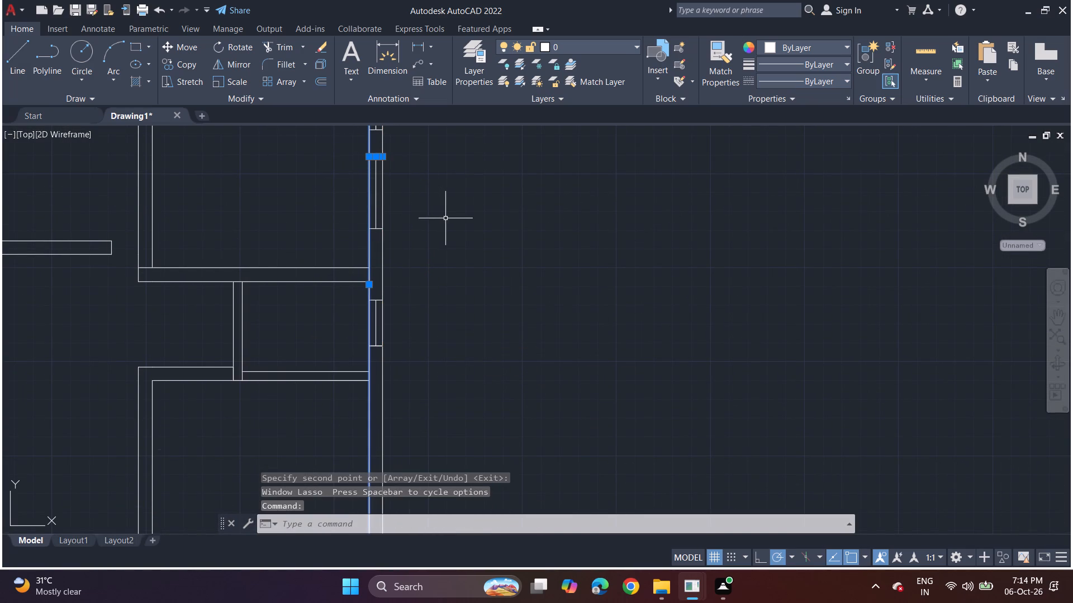
pyautogui.press('Escape')
pyautogui.moveTo(338, 155); pyautogui.dragTo(404, 231)
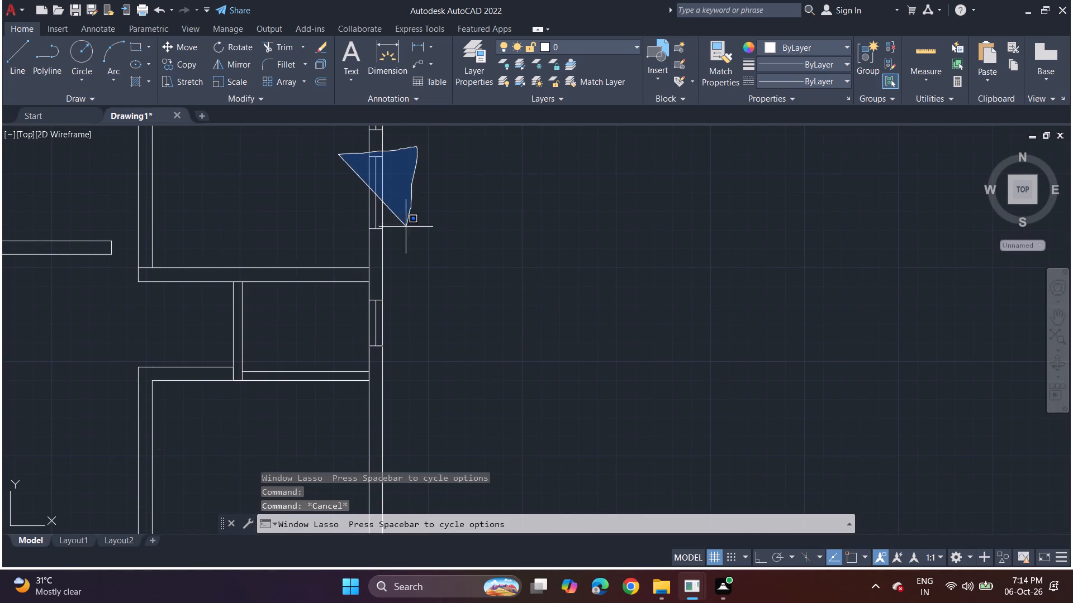
pyautogui.moveTo(404, 231); pyautogui.dragTo(350, 230)
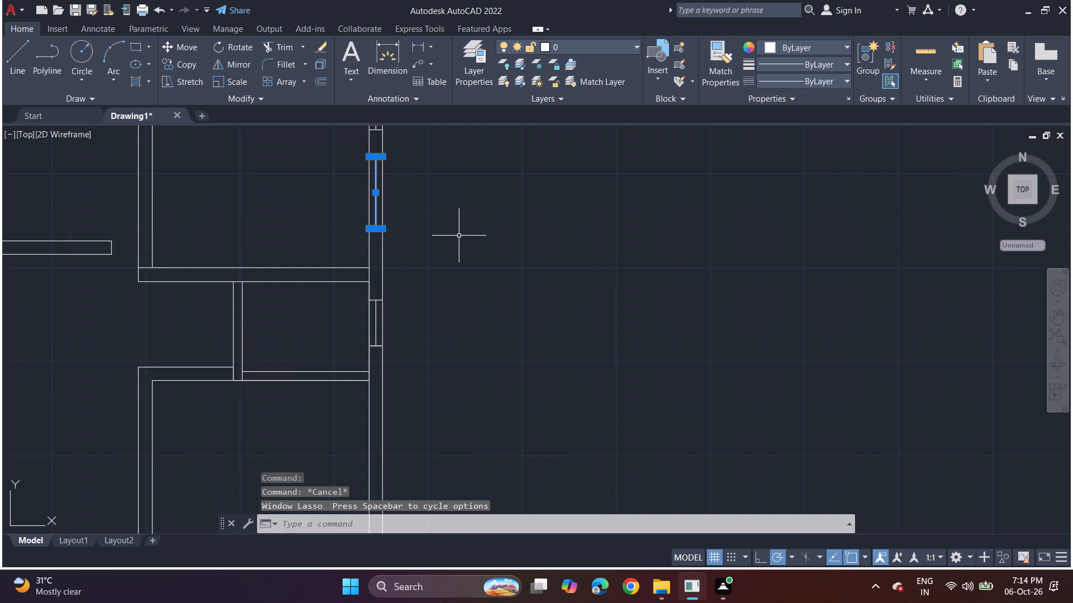
pyautogui.press('c')
pyautogui.write('op')
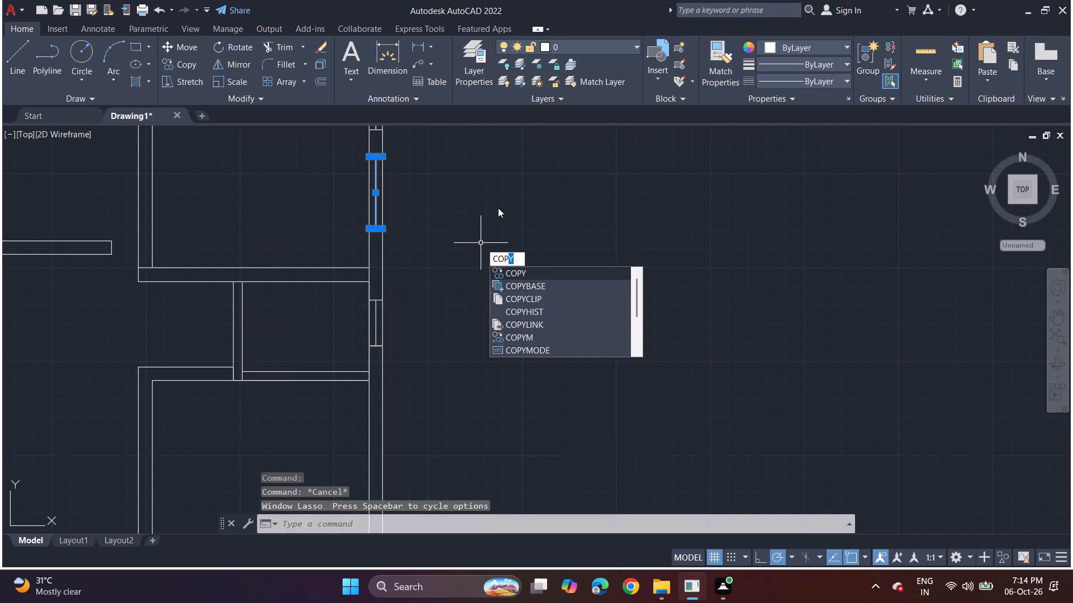
pyautogui.click(524, 277)
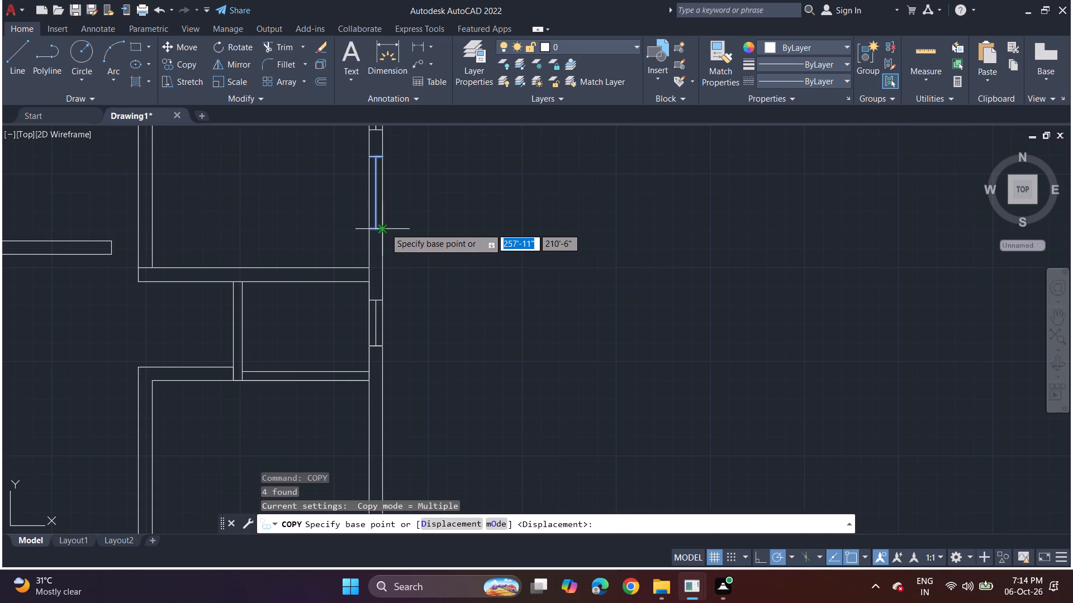
pyautogui.click(385, 228)
pyautogui.moveTo(396, 332); pyautogui.dragTo(417, 181, button='middle')
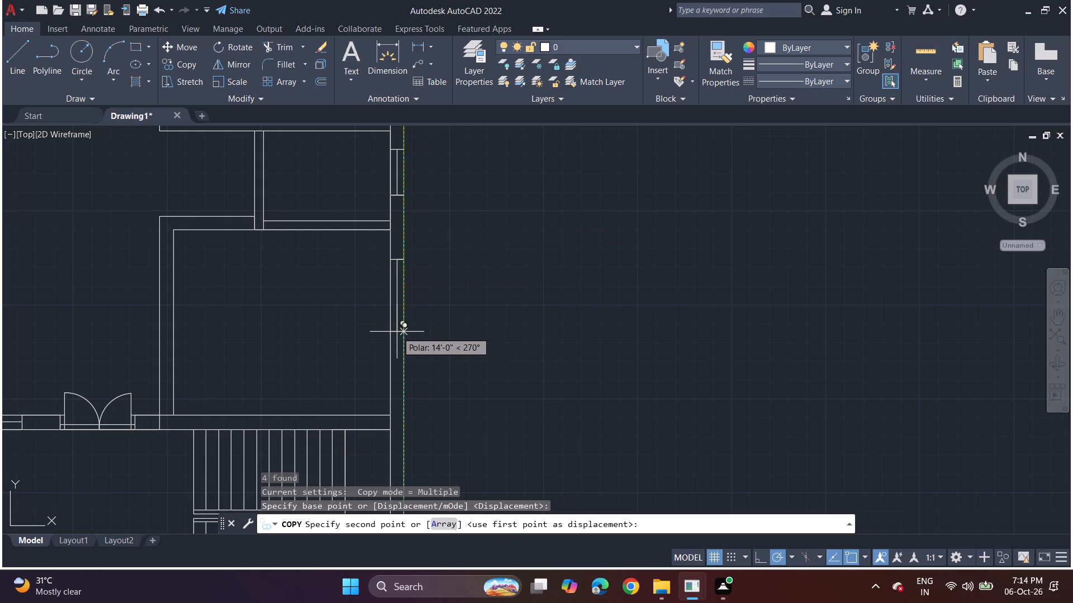
pyautogui.click(397, 332)
# Place another copy of the same window with its southeast corner snapped to the building's northwest corner.
pyautogui.scroll(-2, 436, 287)
pyautogui.moveTo(439, 288); pyautogui.dragTo(498, 282, button='middle')
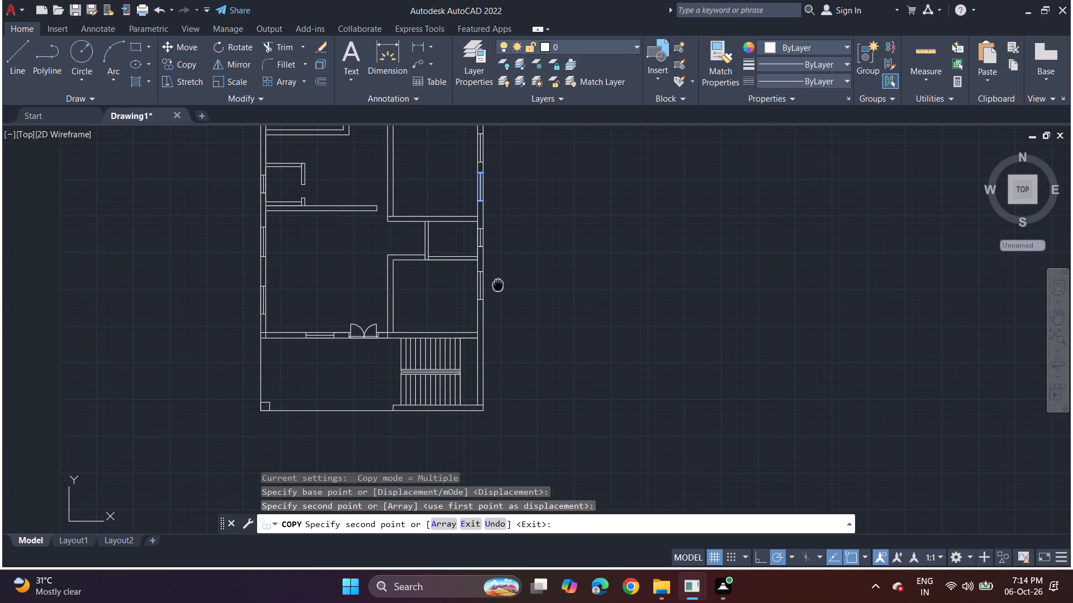
pyautogui.moveTo(498, 282); pyautogui.dragTo(498, 281, button='middle')
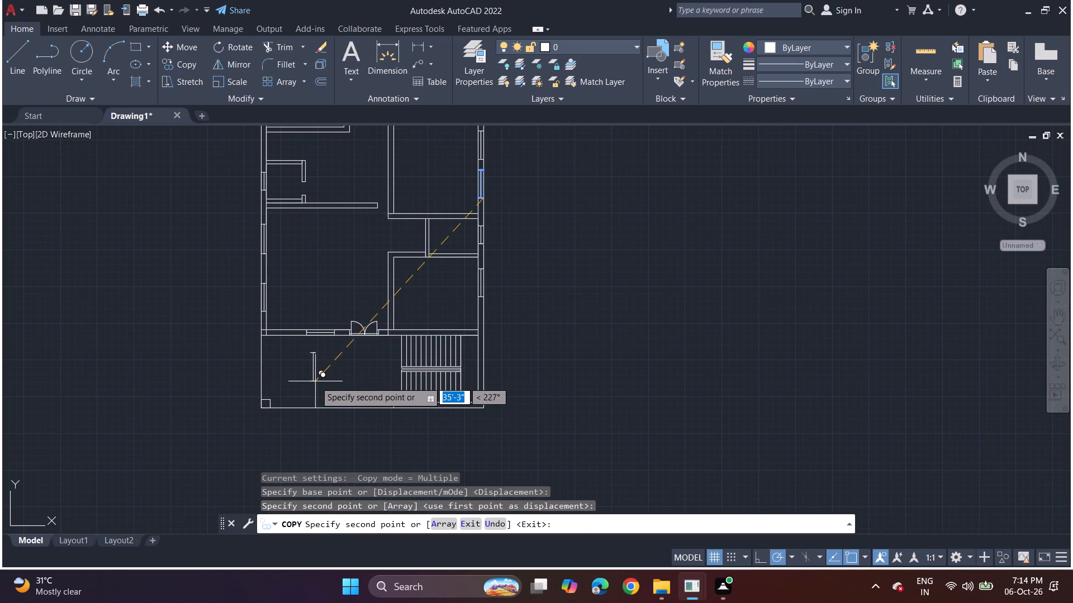
pyautogui.moveTo(275, 245); pyautogui.dragTo(323, 378, button='middle')
pyautogui.moveTo(322, 380); pyautogui.dragTo(330, 418, button='middle')
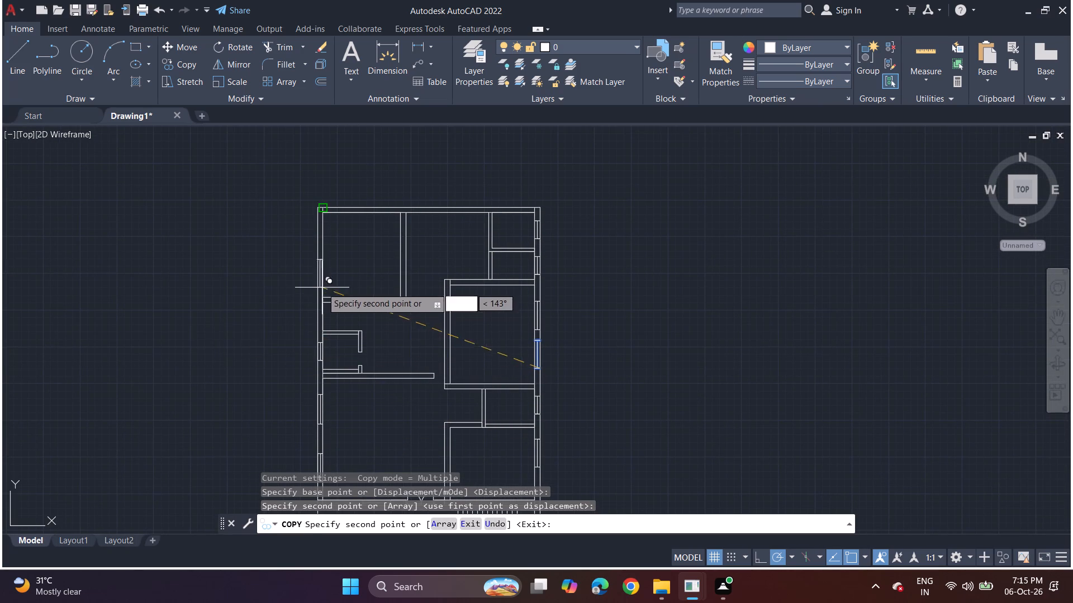
pyautogui.scroll(2, 324, 272)
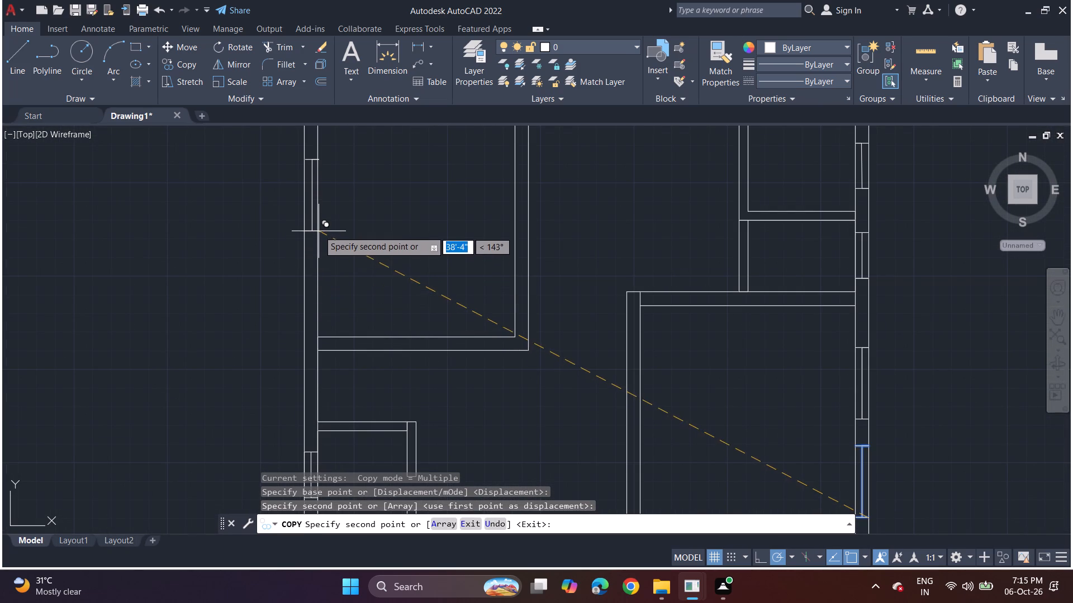
pyautogui.click(319, 221)
# Place a spare copy of the window in the empty area outside, northwest of the building, and end the copying.
pyautogui.moveTo(300, 233); pyautogui.dragTo(303, 256, button='middle')
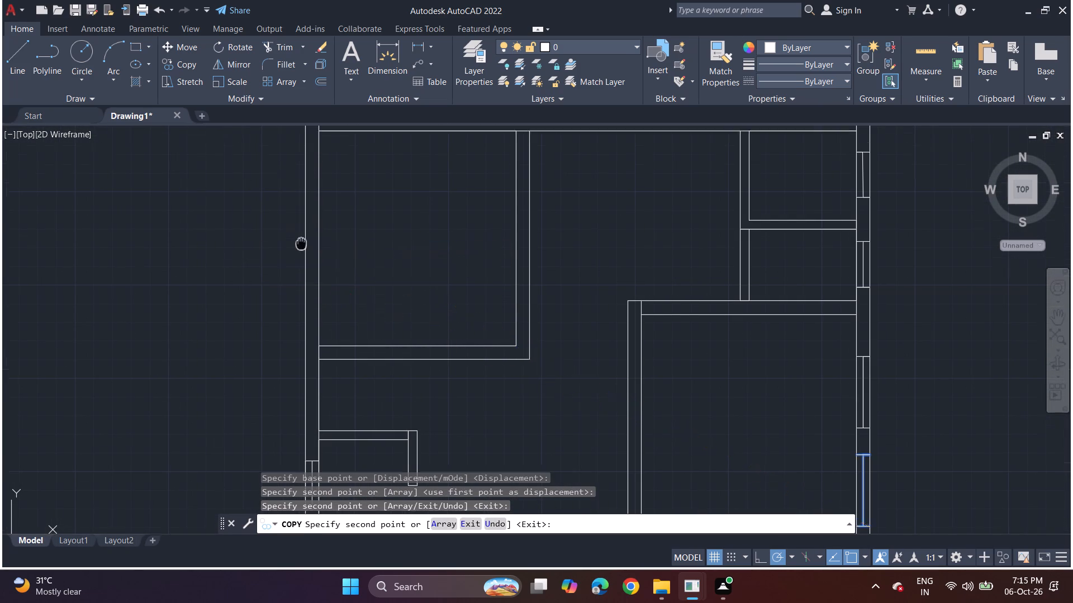
pyautogui.moveTo(303, 256); pyautogui.dragTo(308, 460, button='middle')
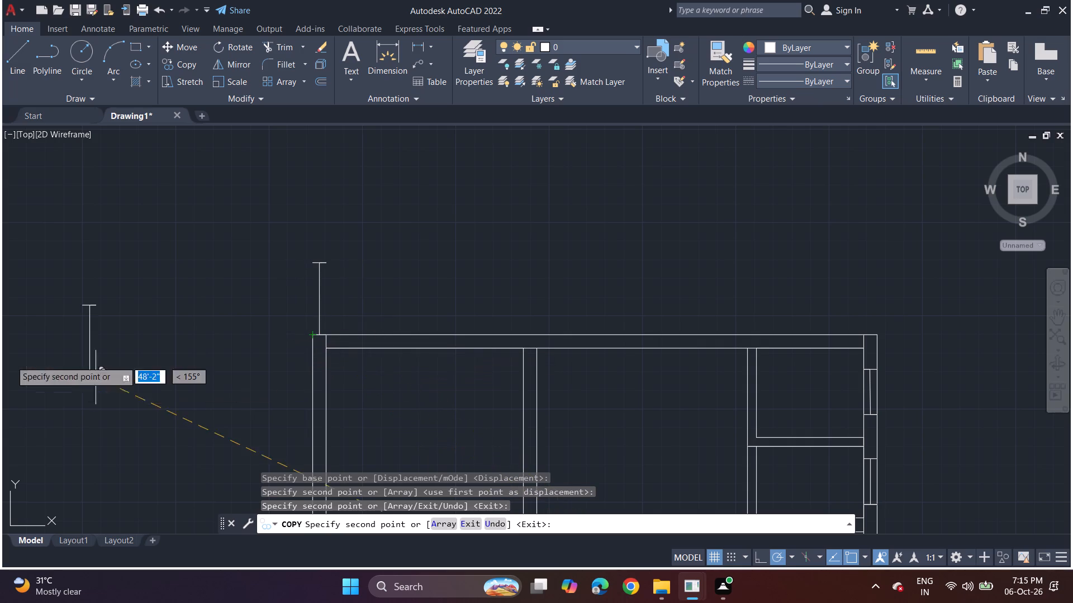
pyautogui.click(157, 351)
pyautogui.press('Escape')
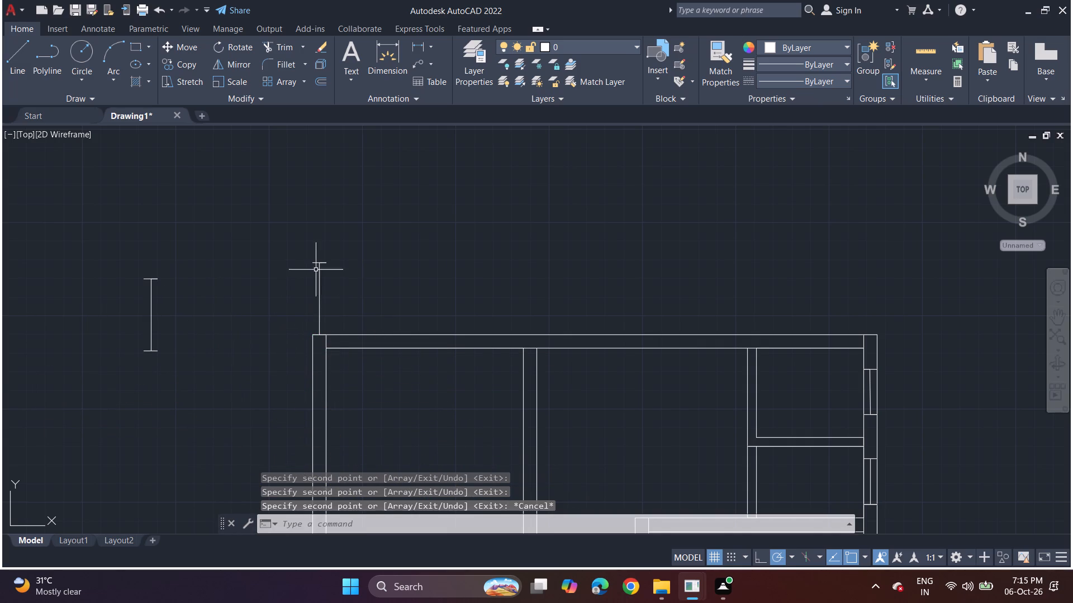
# Move the window standing on the northwest corner about 7'-9" straight south into the northwest room's west outer wall.
pyautogui.moveTo(283, 236); pyautogui.dragTo(311, 375)
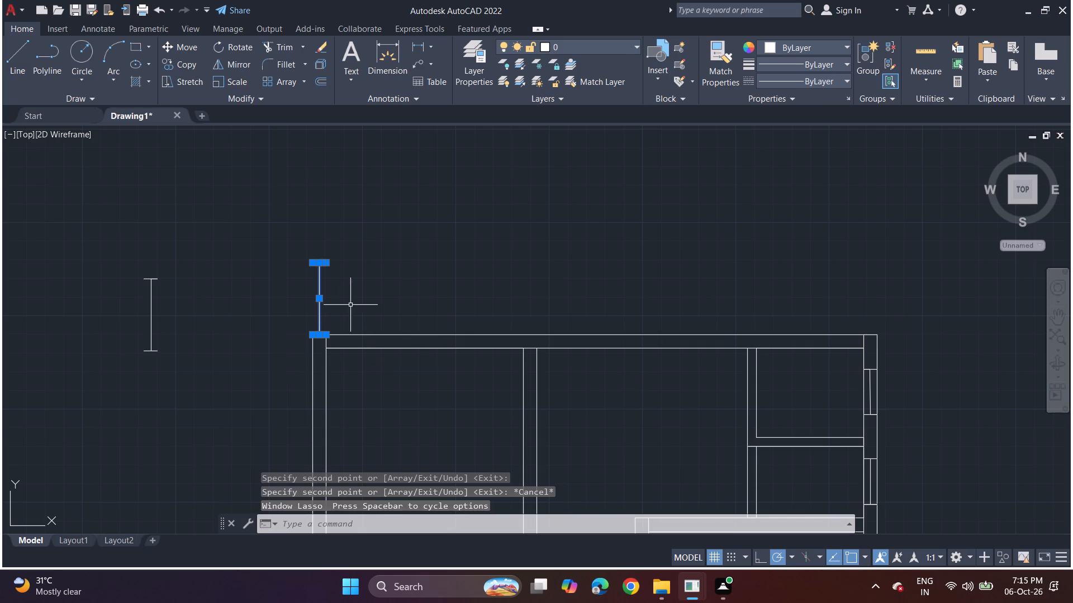
pyautogui.write('mo')
pyautogui.press('v')
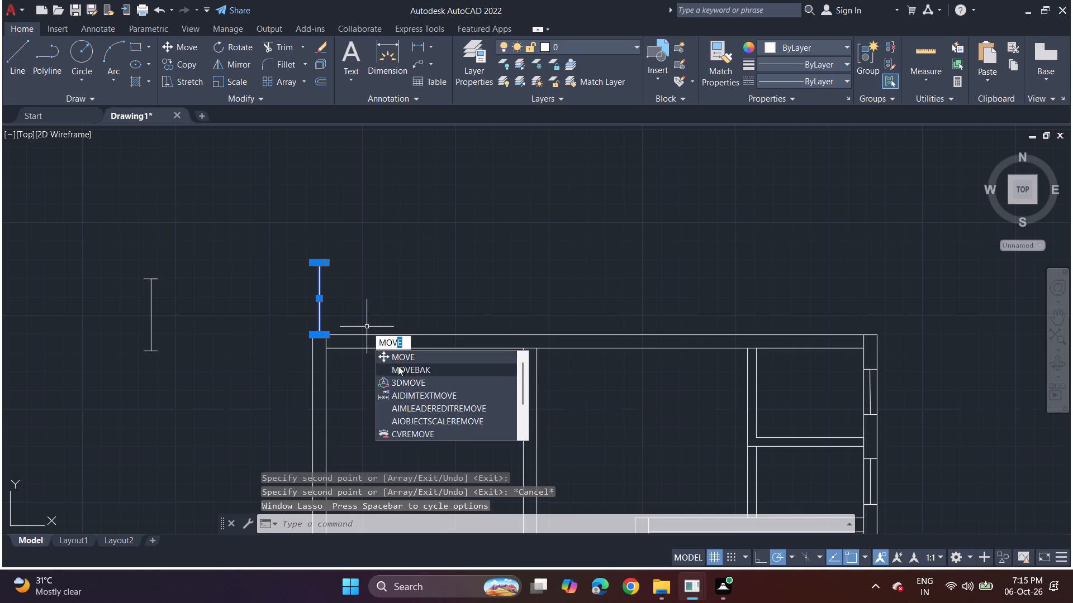
pyautogui.click(402, 355)
pyautogui.click(325, 261)
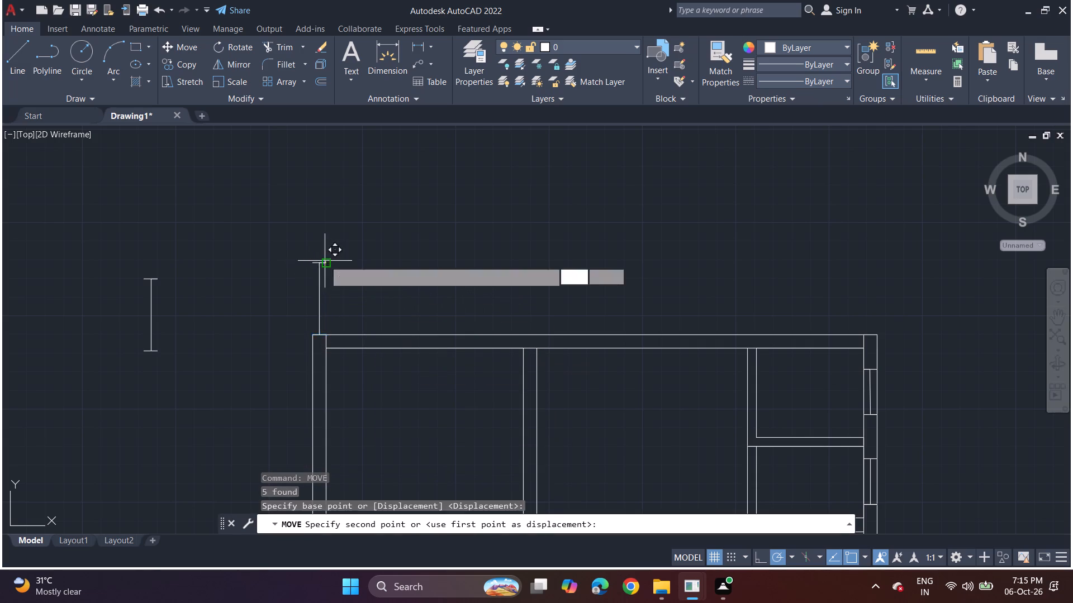
pyautogui.moveTo(307, 359); pyautogui.dragTo(325, 244, button='middle')
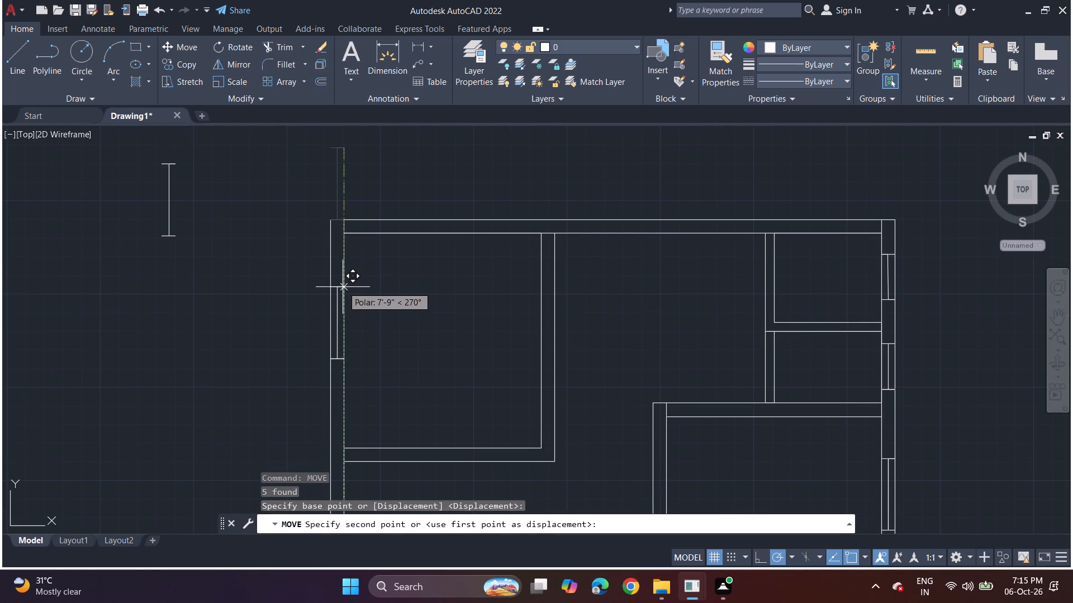
pyautogui.click(343, 289)
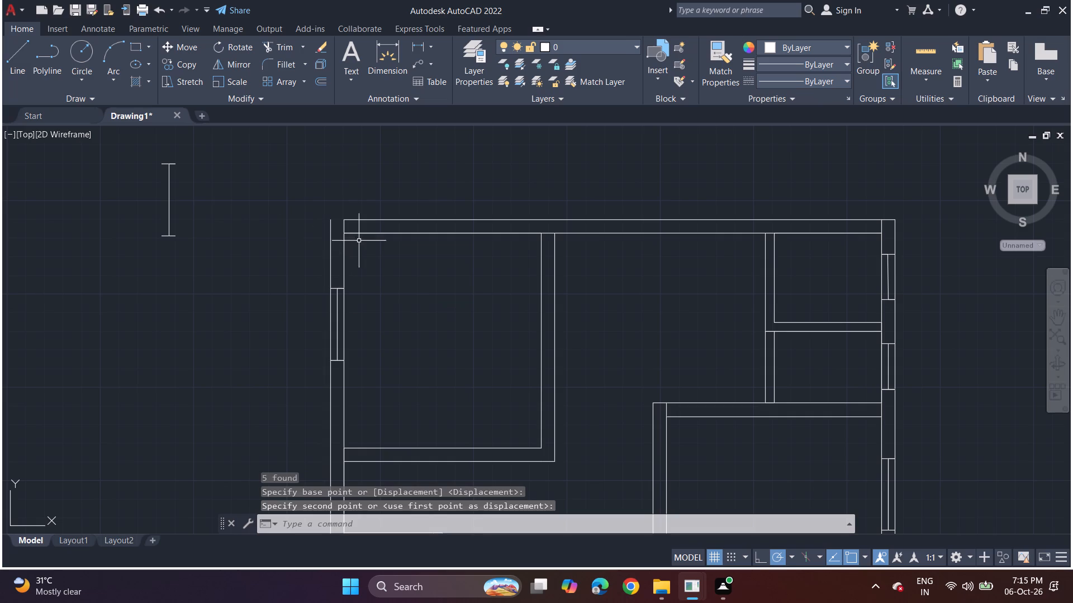
# Rotate the spare window outside the northwest corner by 90° about its south end so that it lies horizontally.
pyautogui.click(167, 233)
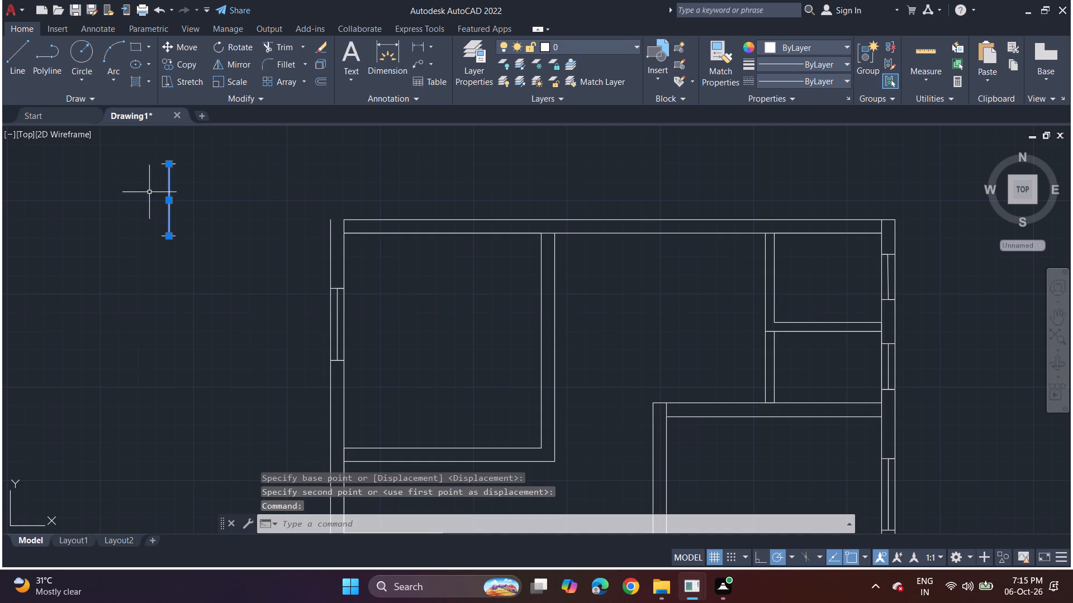
pyautogui.moveTo(168, 137); pyautogui.dragTo(85, 275)
pyautogui.moveTo(81, 258); pyautogui.dragTo(86, 248)
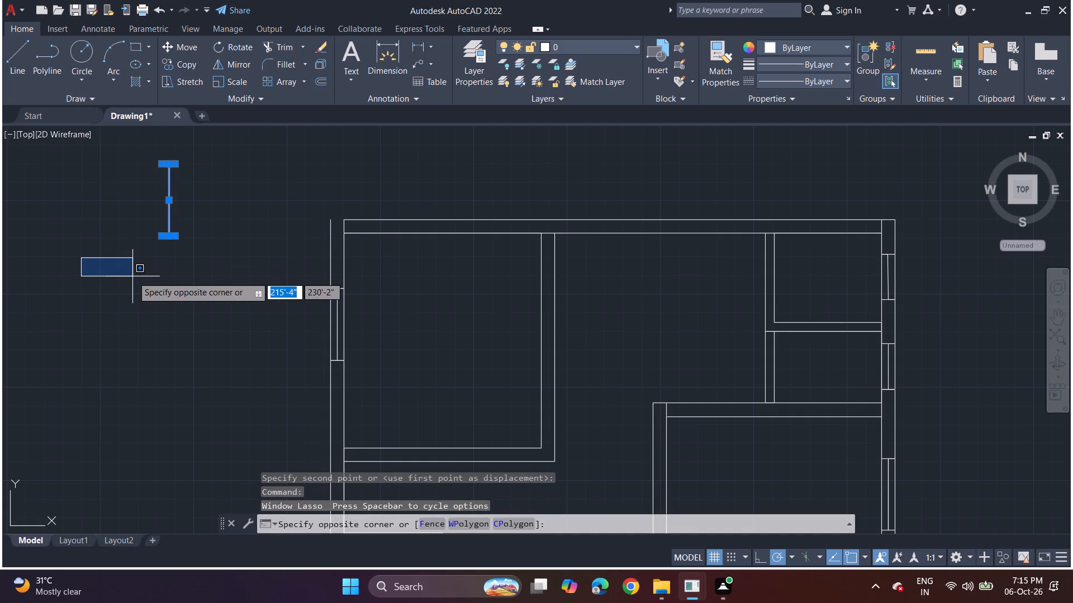
pyautogui.press('r')
pyautogui.press('o')
pyautogui.press('t')
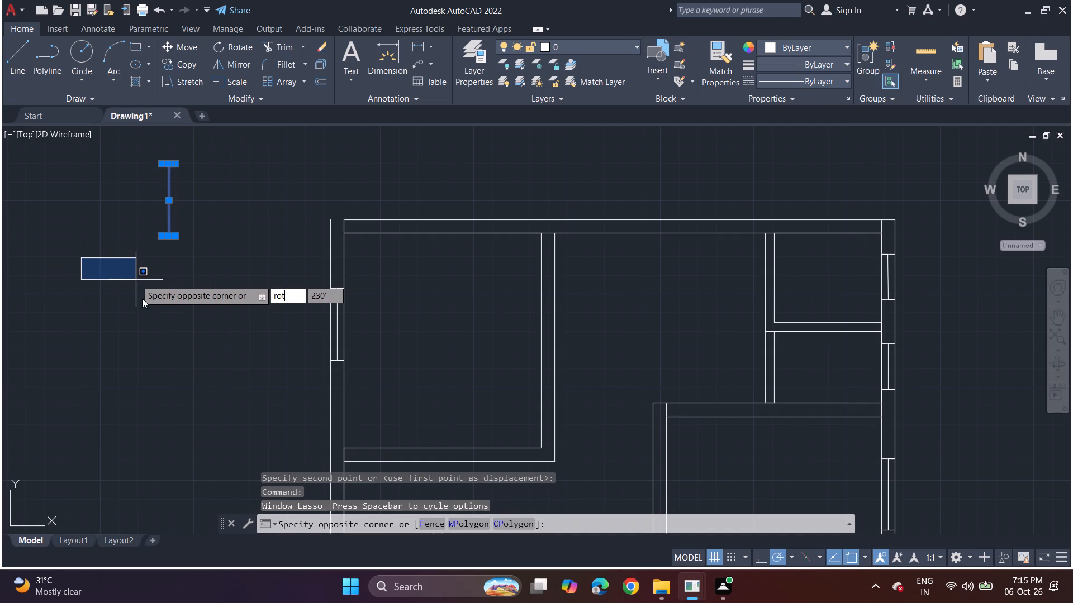
pyautogui.press('Escape')
pyautogui.write('ro')
pyautogui.click(201, 342)
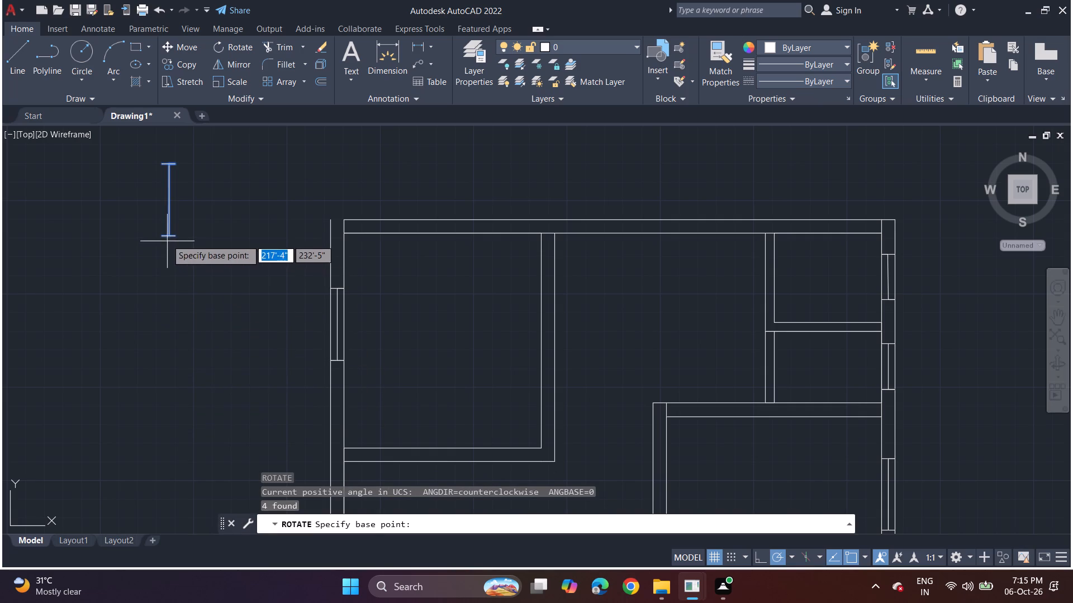
pyautogui.click(165, 234)
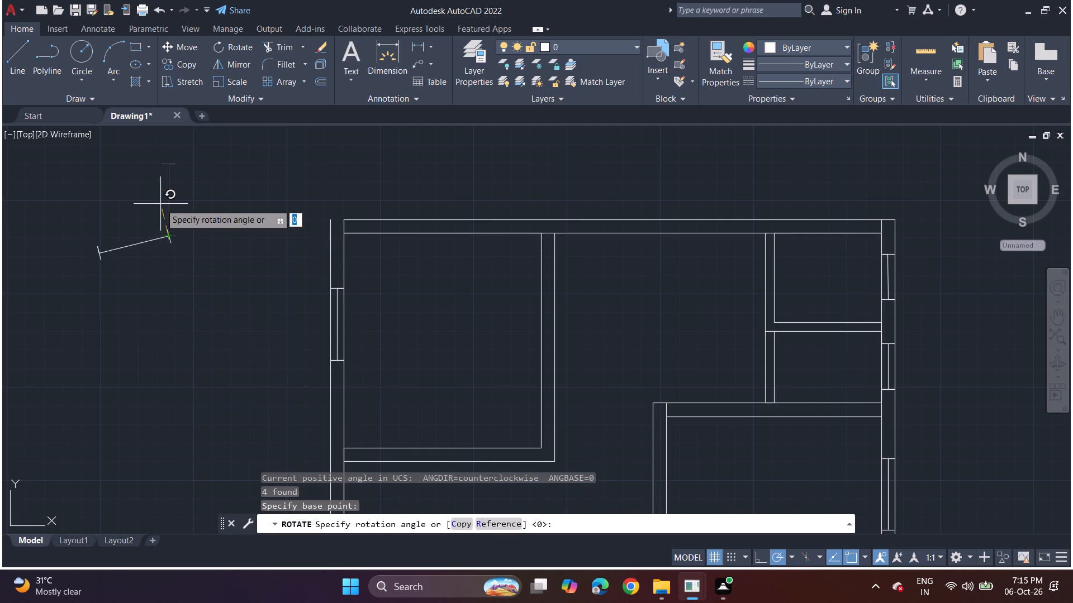
pyautogui.click(164, 192)
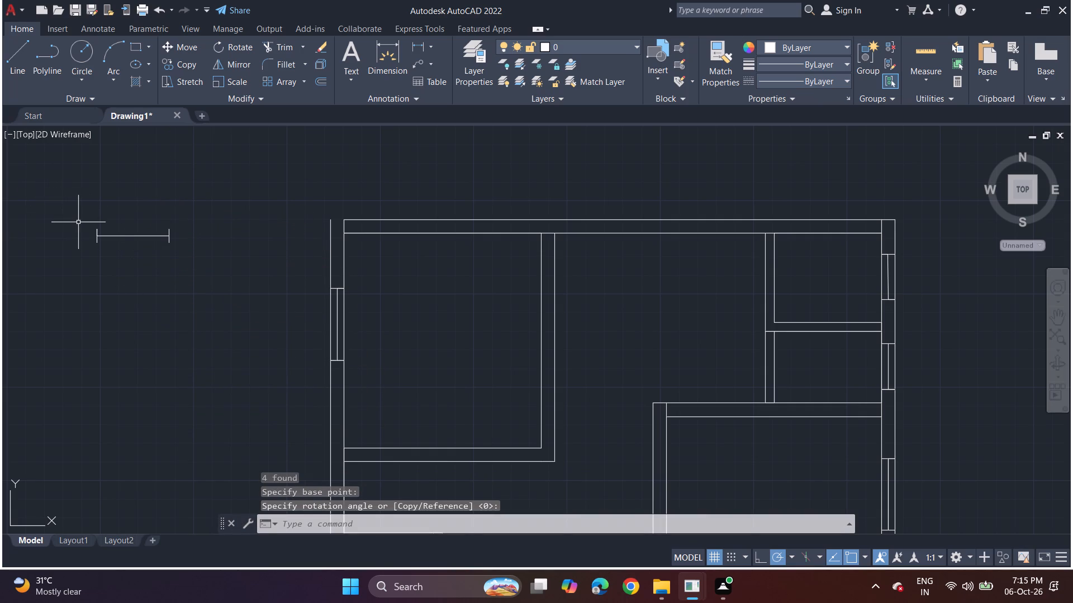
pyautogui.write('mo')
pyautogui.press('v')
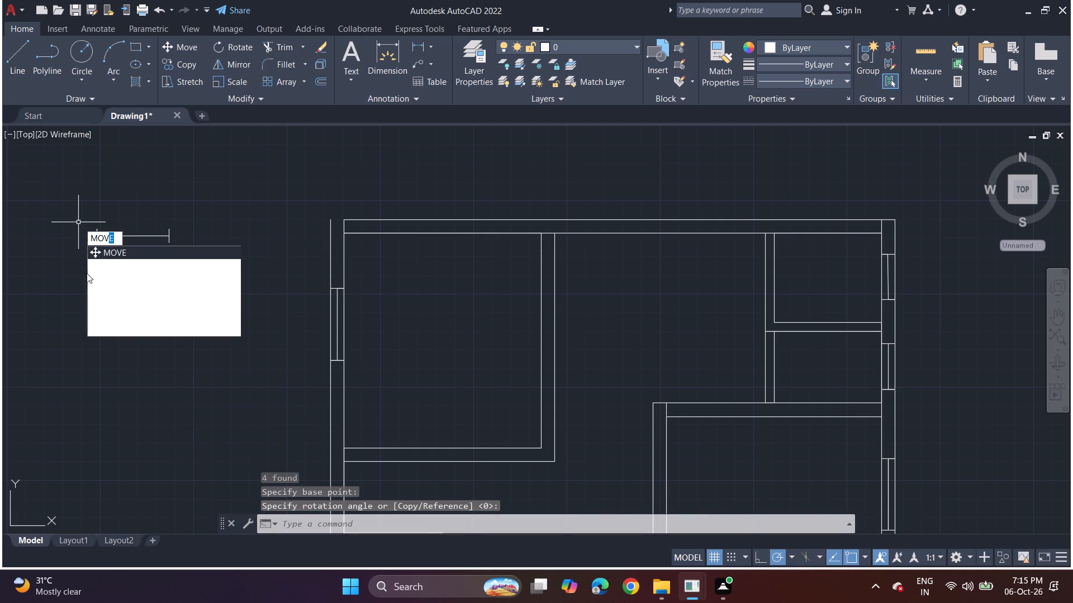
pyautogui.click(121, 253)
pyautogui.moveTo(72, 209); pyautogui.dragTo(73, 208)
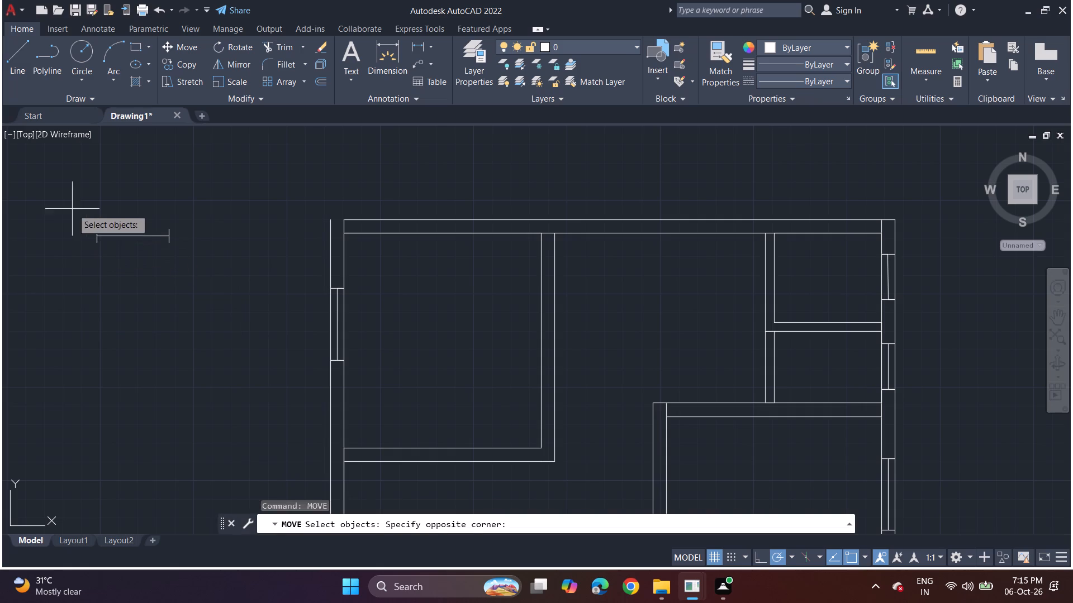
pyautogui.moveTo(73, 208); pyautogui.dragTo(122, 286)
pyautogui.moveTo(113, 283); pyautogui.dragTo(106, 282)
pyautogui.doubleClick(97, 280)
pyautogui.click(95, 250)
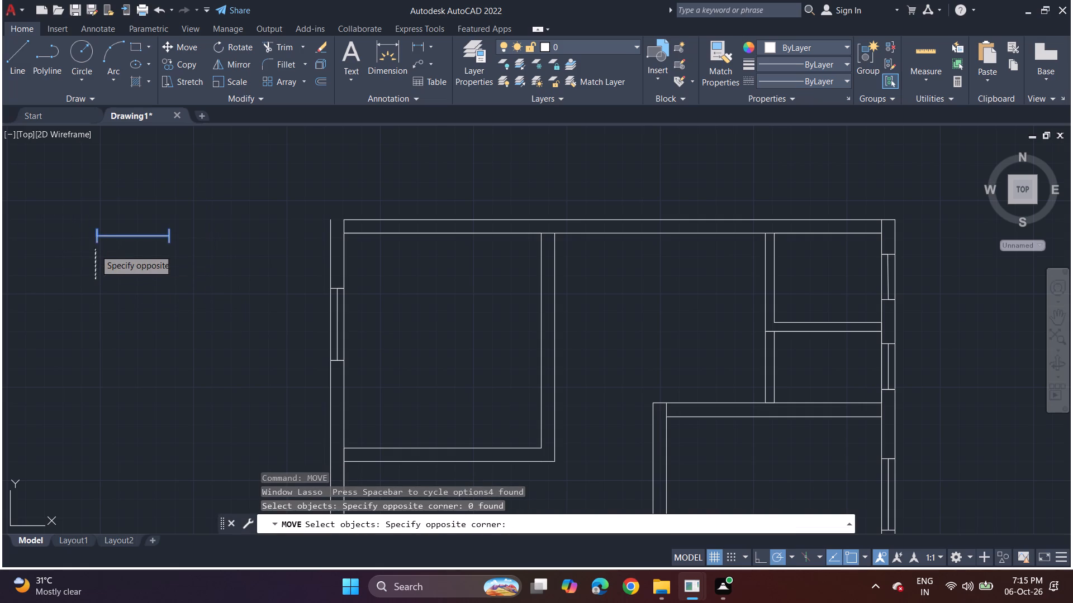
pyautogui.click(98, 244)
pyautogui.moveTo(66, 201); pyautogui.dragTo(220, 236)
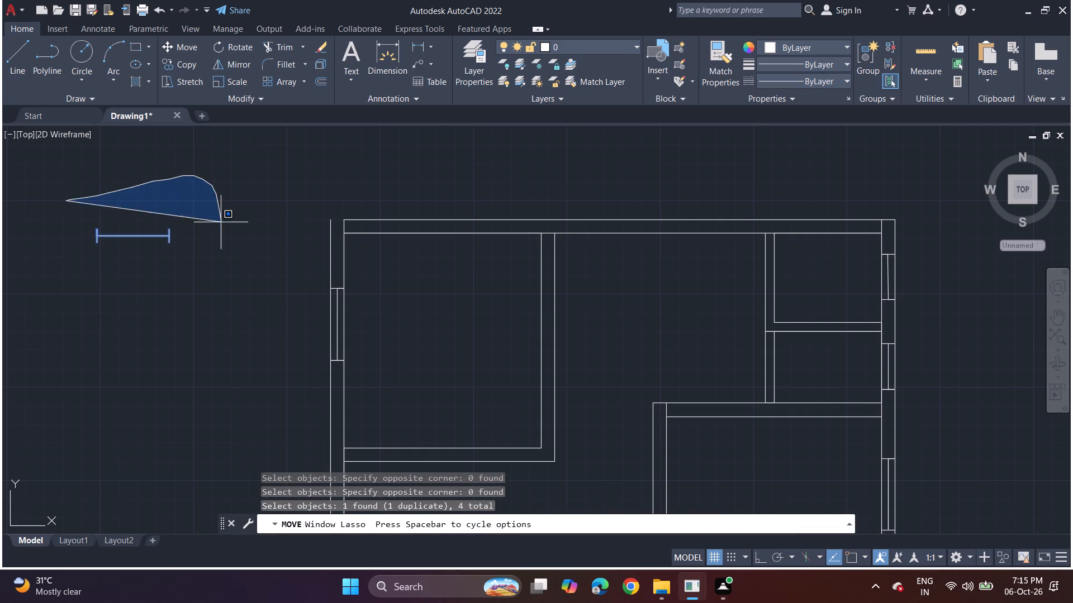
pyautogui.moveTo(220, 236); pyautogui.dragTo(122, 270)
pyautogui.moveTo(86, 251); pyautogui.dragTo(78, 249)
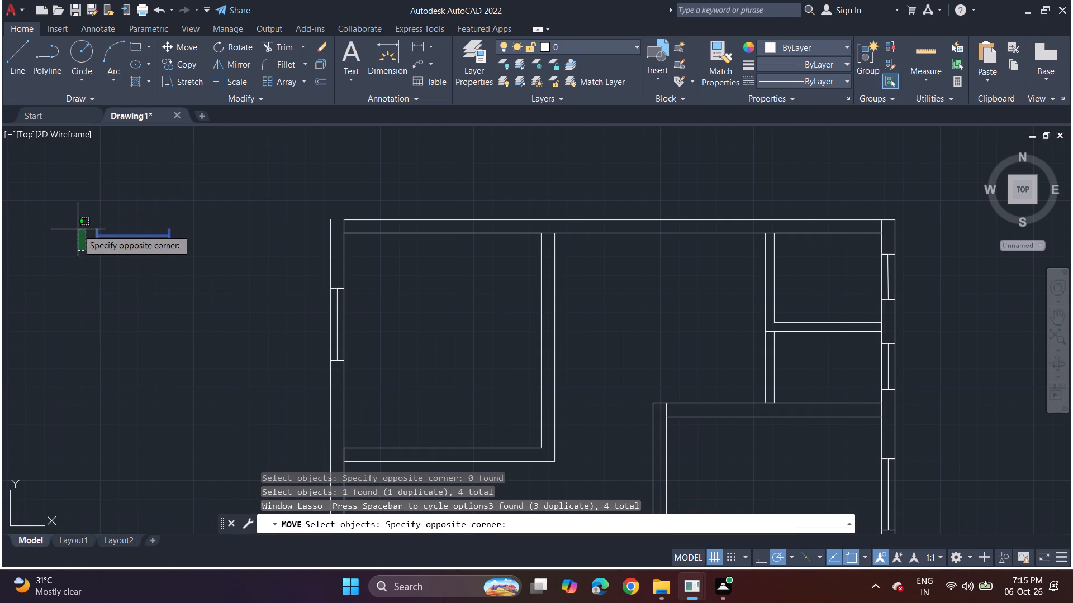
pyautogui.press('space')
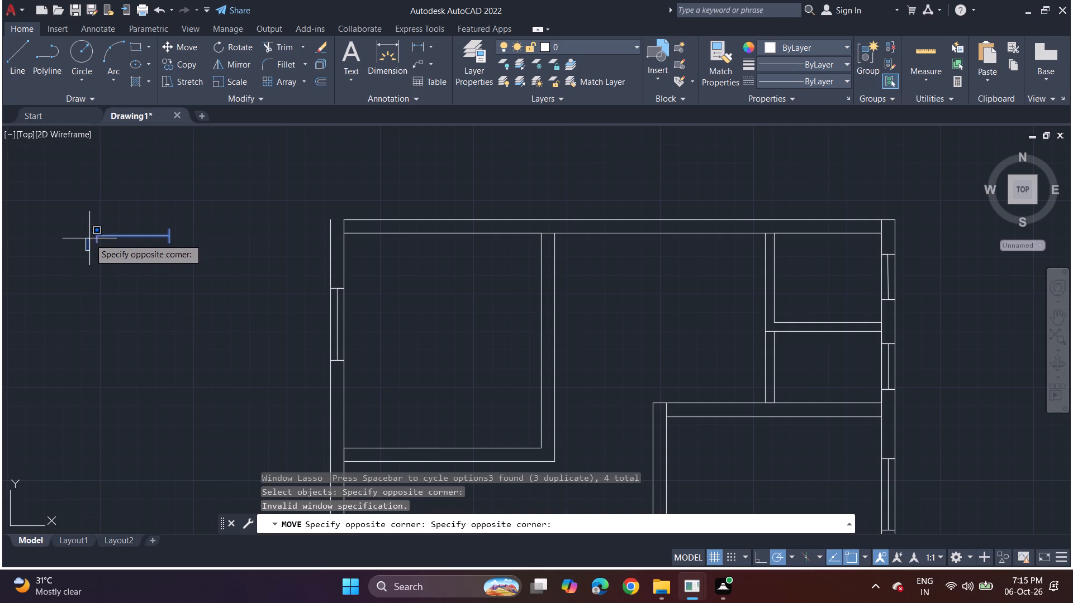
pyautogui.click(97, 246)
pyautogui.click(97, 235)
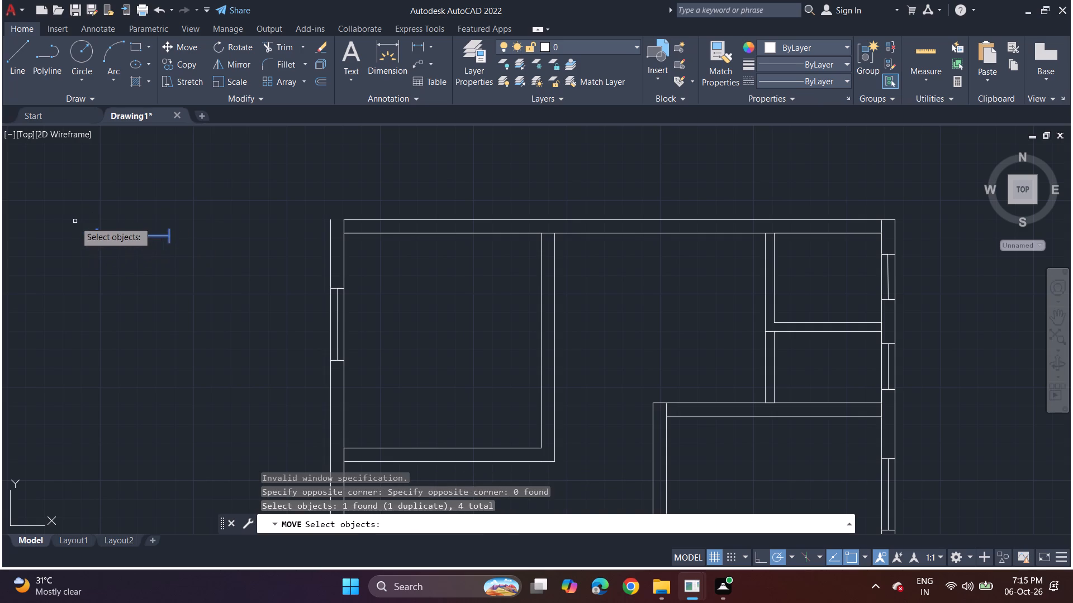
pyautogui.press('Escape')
# Move the horizontal spare window into the north outer wall, snapping its southwest end to the northwest room's inner northwest corner.
pyautogui.press('m')
pyautogui.press('o')
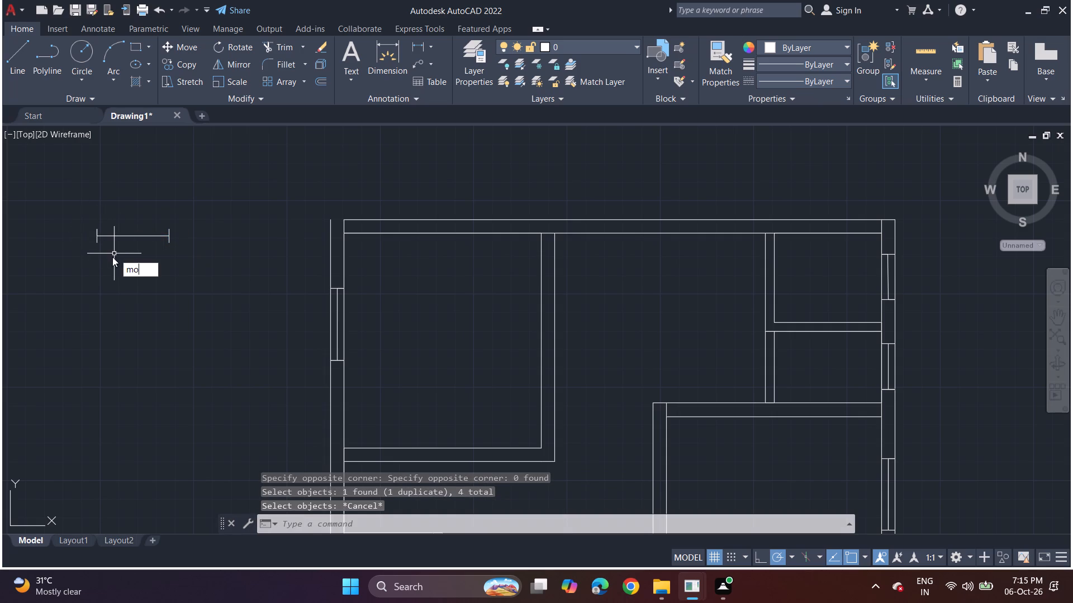
pyautogui.press('v')
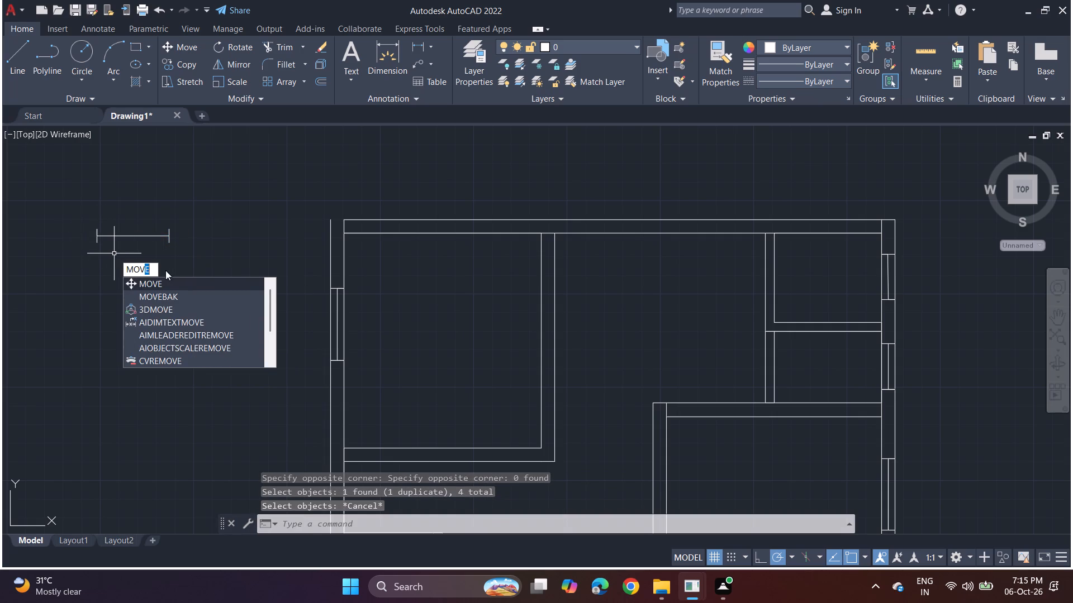
pyautogui.click(160, 282)
pyautogui.moveTo(65, 197); pyautogui.dragTo(80, 281)
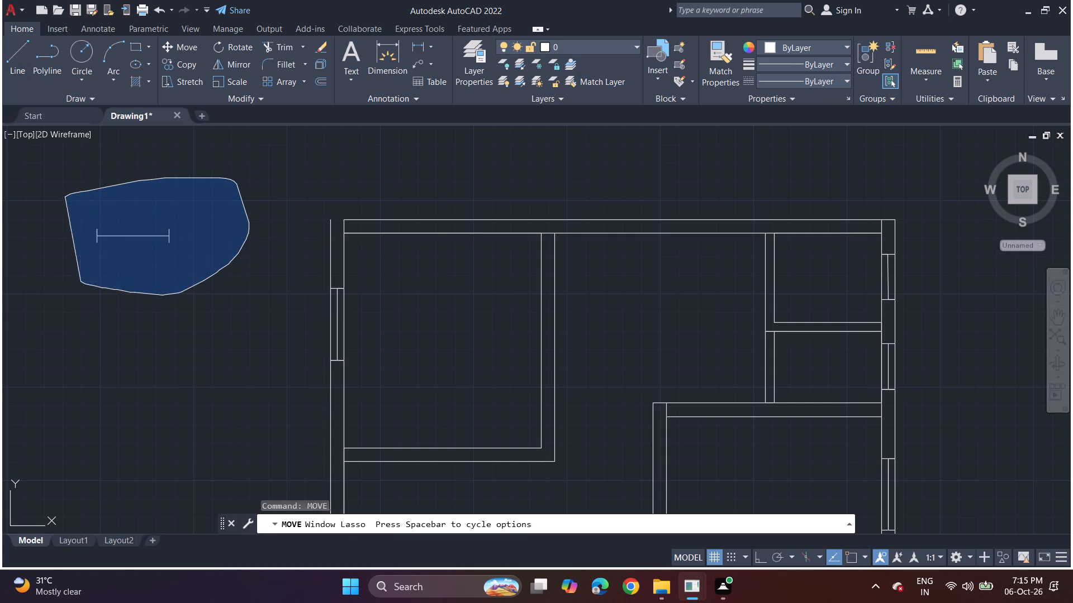
pyautogui.press('space')
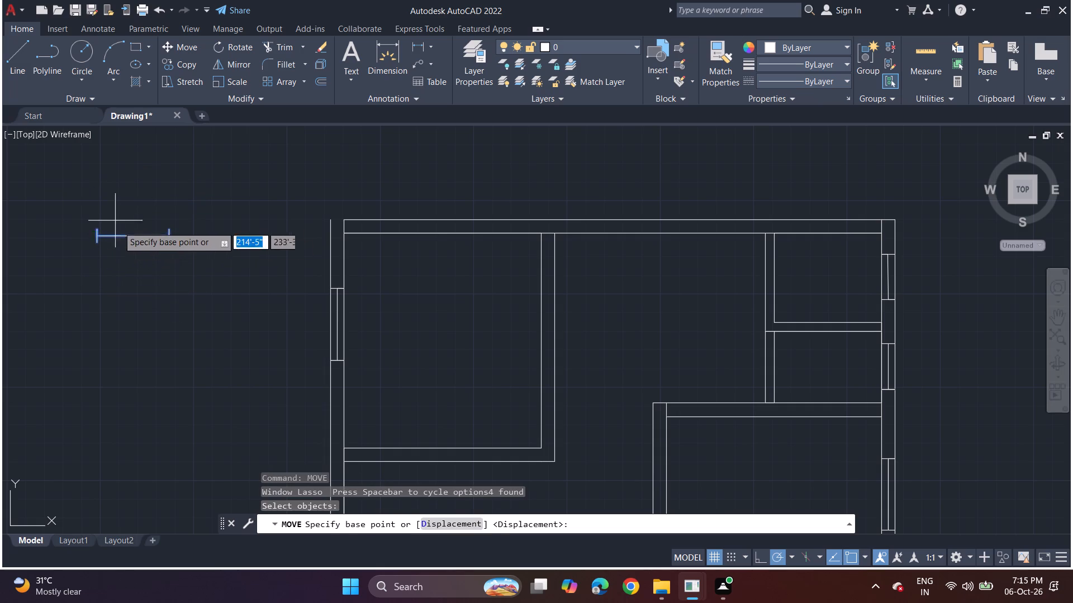
pyautogui.click(98, 245)
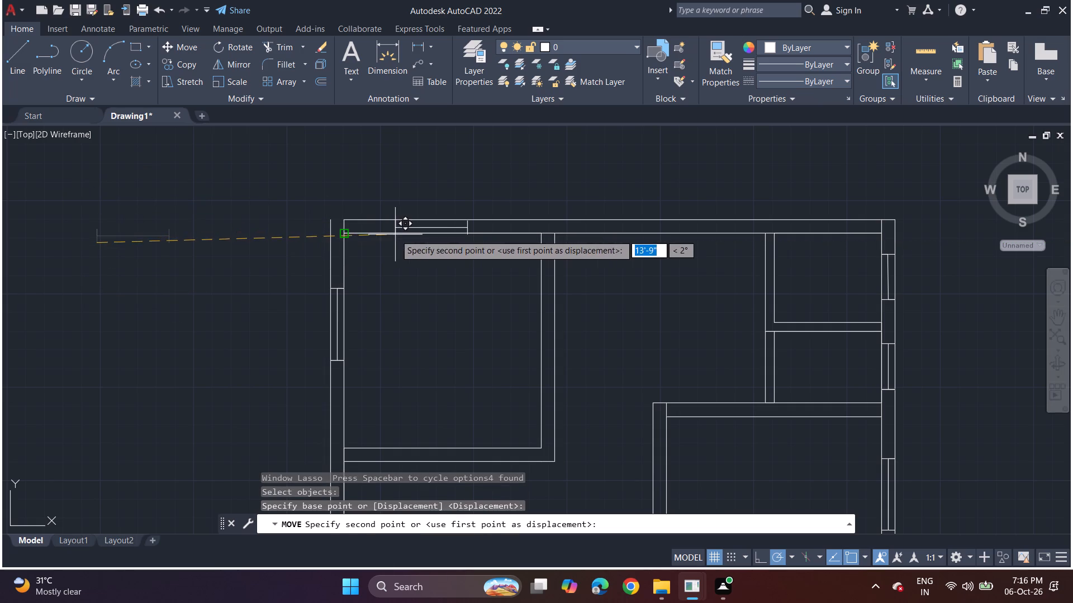
pyautogui.click(394, 234)
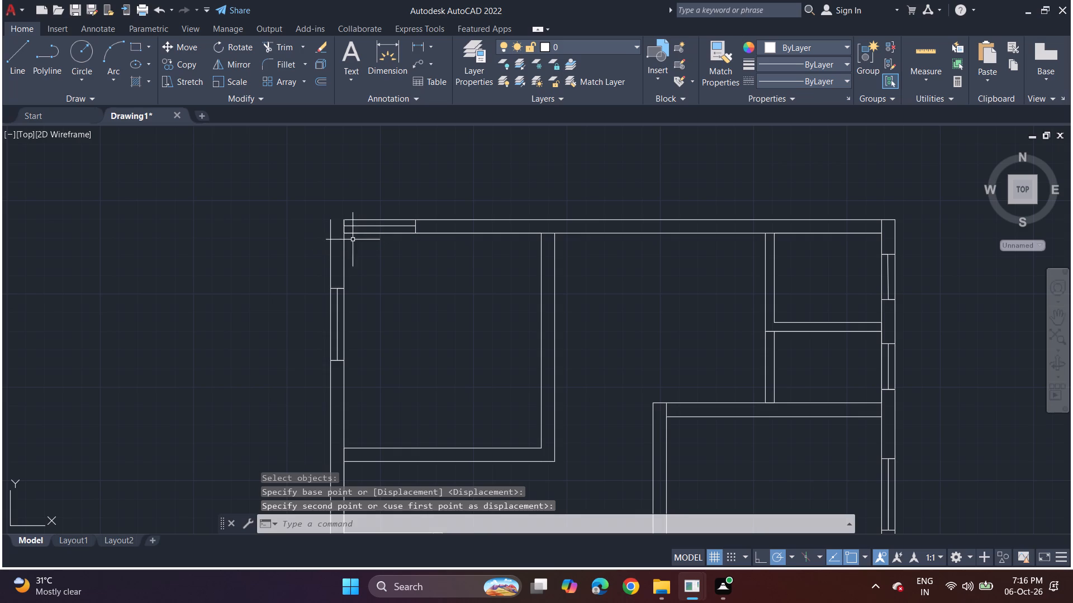
# Copy that window about 18'-6" straight east along the north outer wall, just west of the northeast small room, and end the copying.
pyautogui.scroll(1, 348, 228)
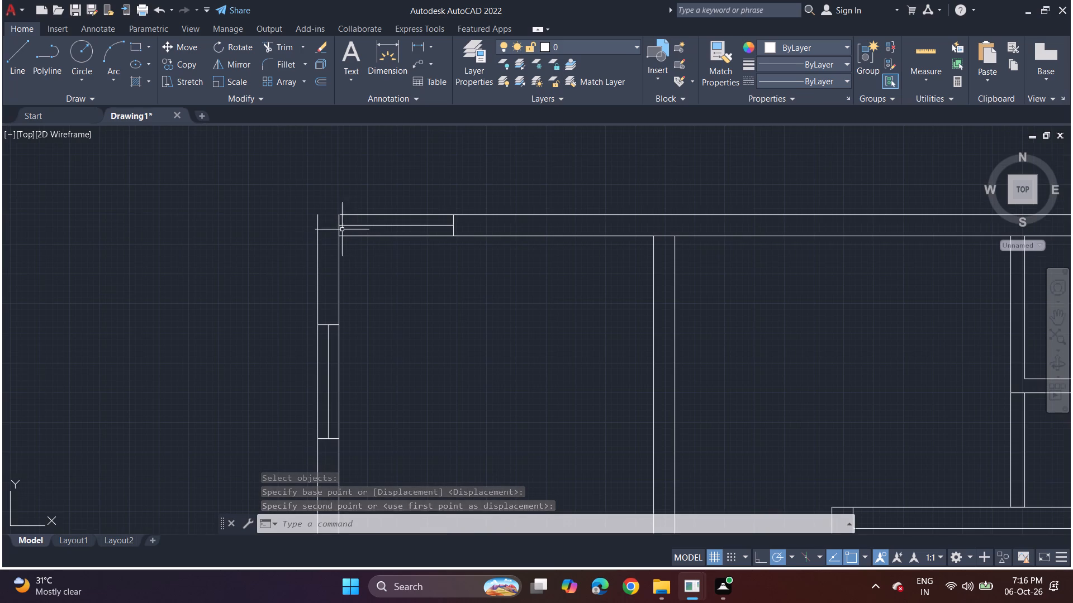
pyautogui.click(357, 228)
pyautogui.click(359, 225)
pyautogui.click(360, 224)
pyautogui.moveTo(319, 180); pyautogui.dragTo(467, 166)
pyautogui.click(467, 166)
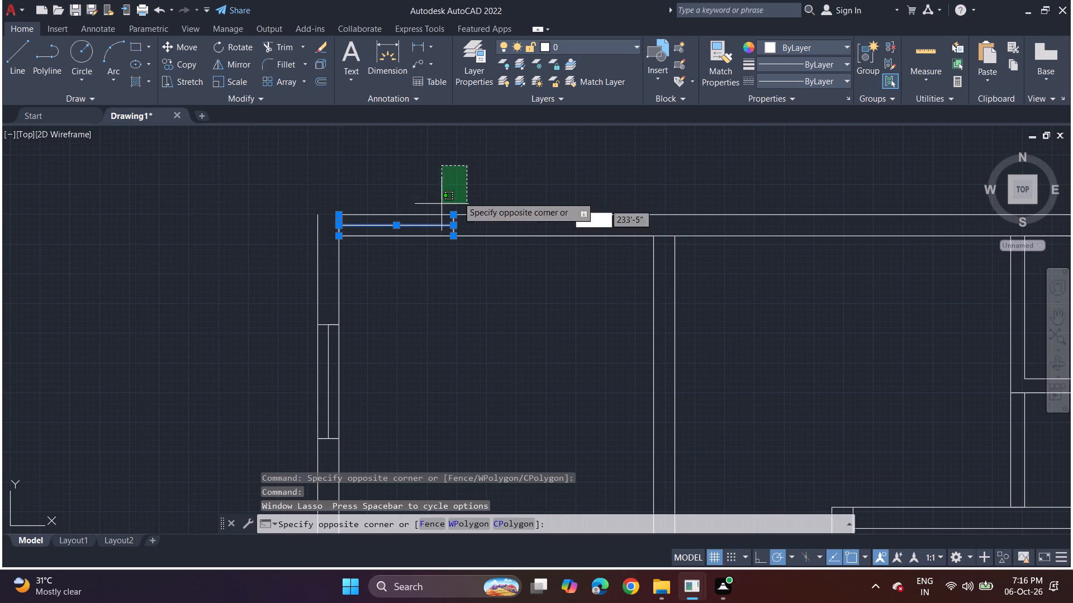
pyautogui.press('c')
pyautogui.press('o')
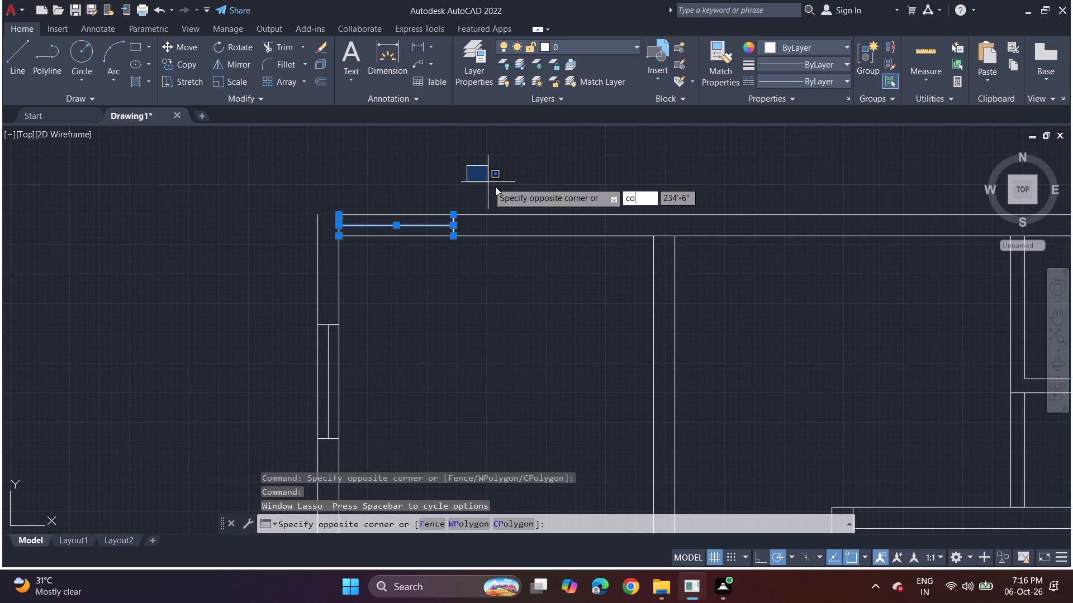
pyautogui.press('p')
pyautogui.press('y')
pyautogui.press('Escape')
pyautogui.press('c')
pyautogui.press('o')
pyautogui.press('p')
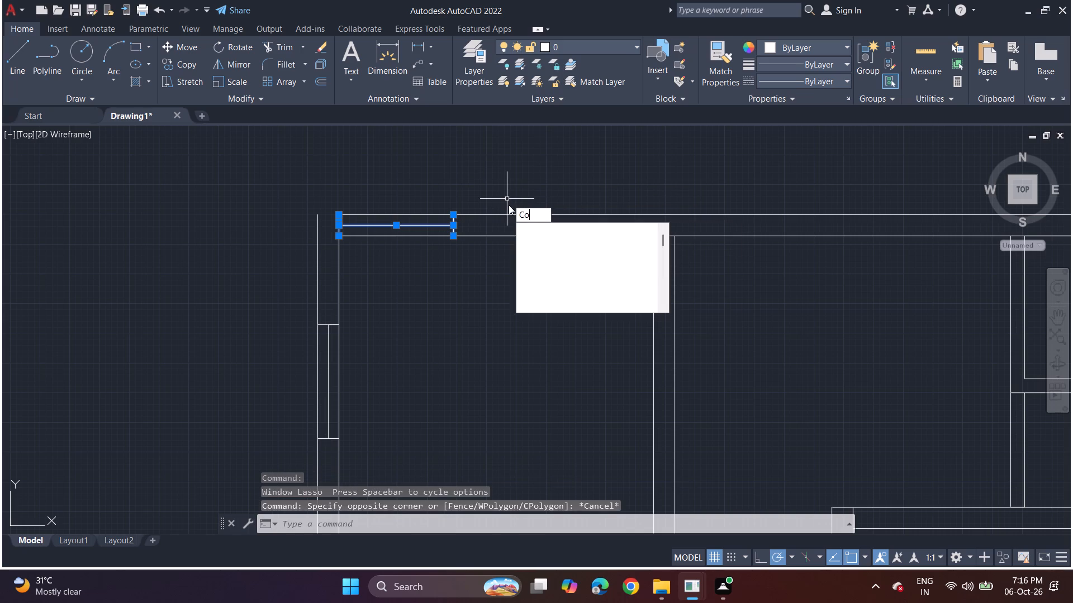
pyautogui.click(527, 223)
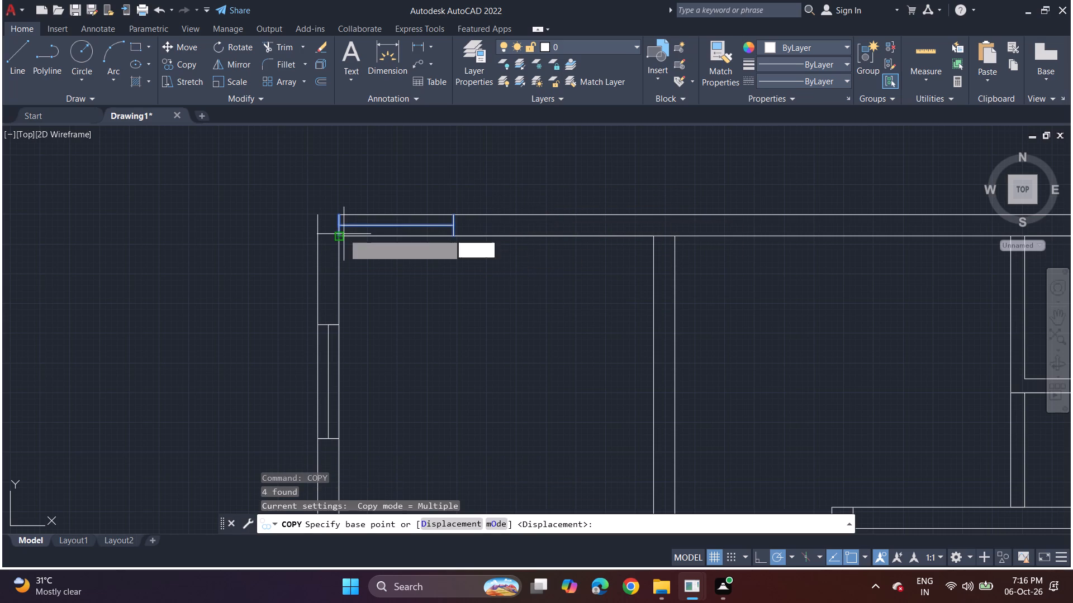
pyautogui.click(344, 234)
pyautogui.moveTo(529, 223); pyautogui.dragTo(139, 243, button='middle')
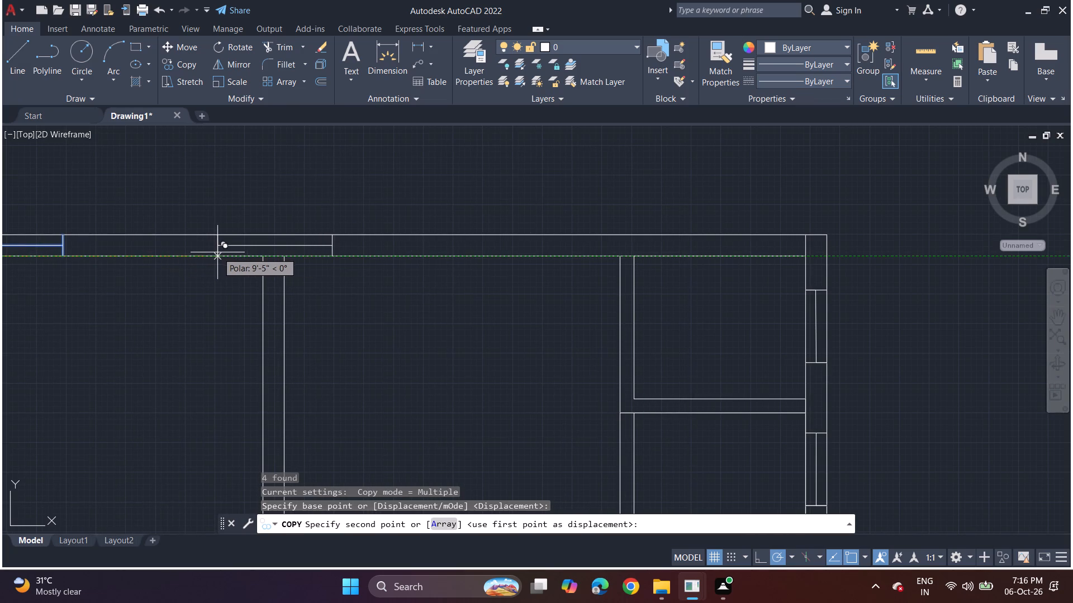
pyautogui.click(478, 257)
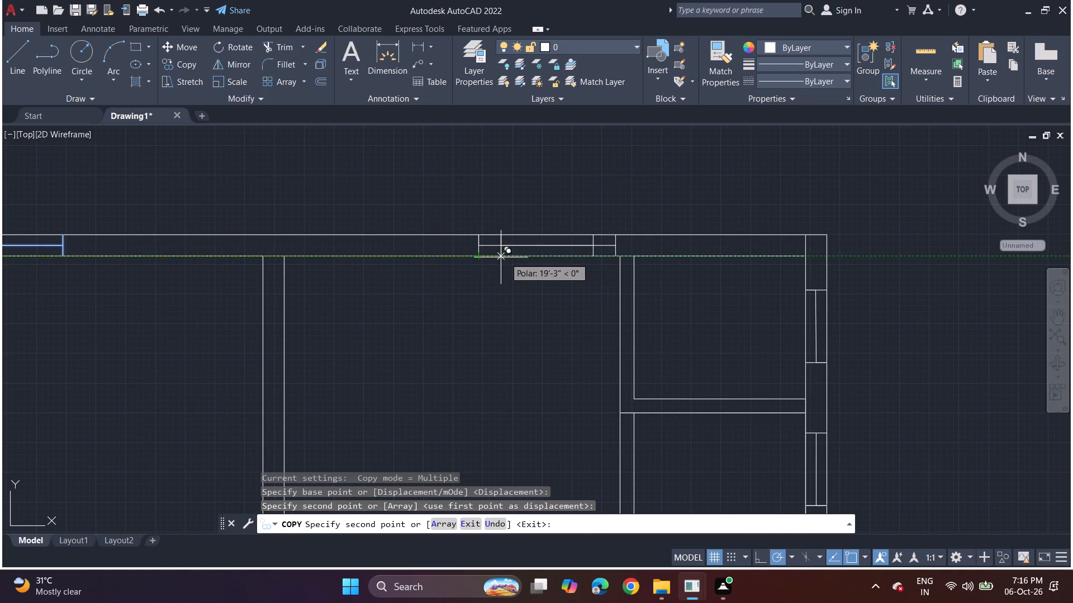
pyautogui.scroll(-2, 316, 242)
pyautogui.moveTo(145, 271); pyautogui.dragTo(274, 278, button='middle')
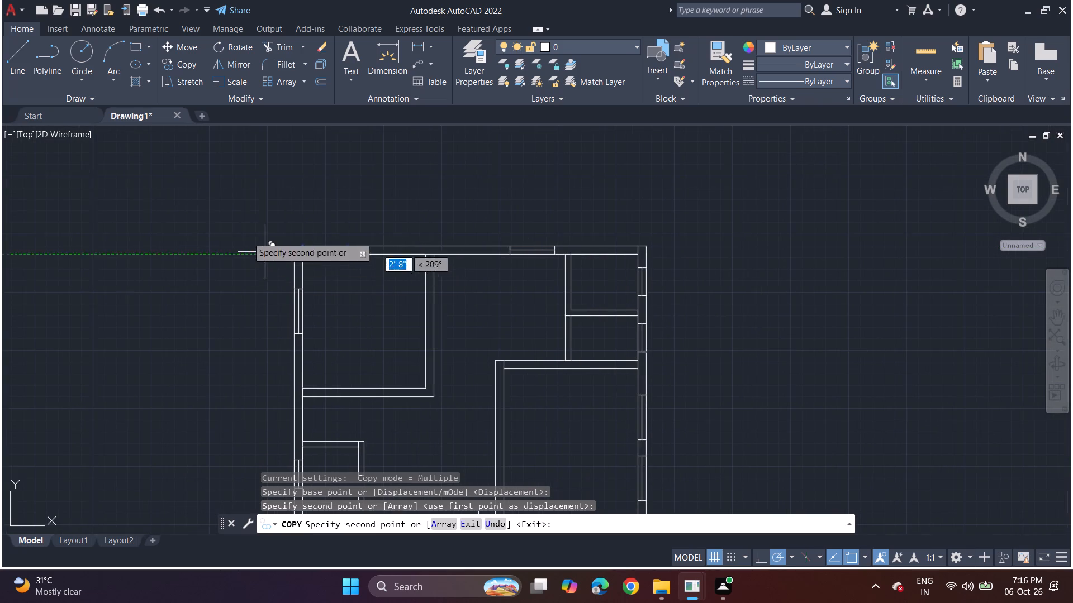
pyautogui.press('space')
# Draw a line closing the open end of the west outer wall at the building's northwest corner.
pyautogui.scroll(3, 231, 205)
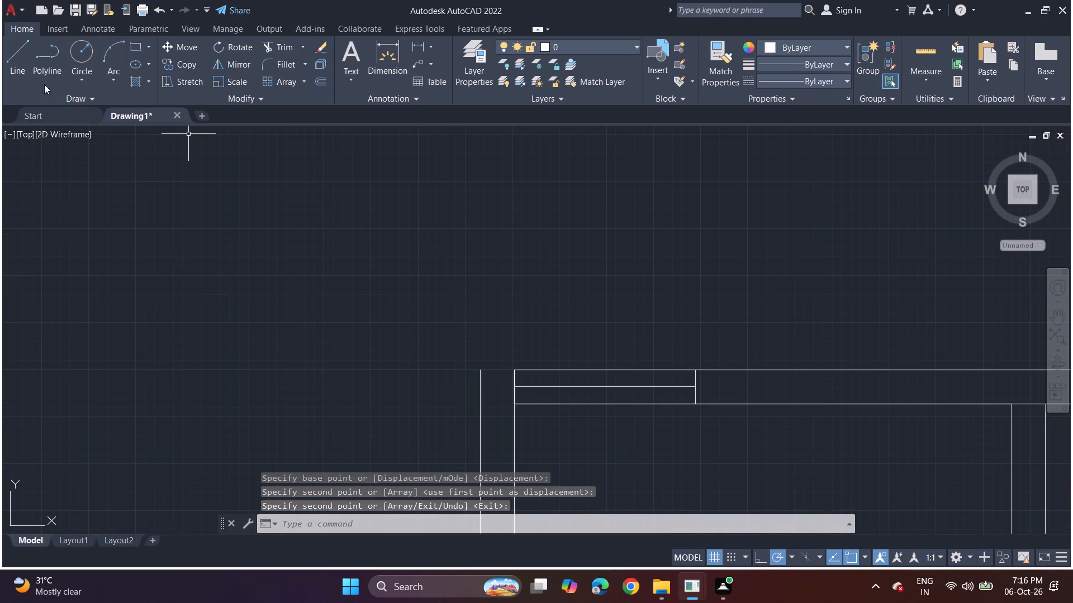
pyautogui.click(17, 56)
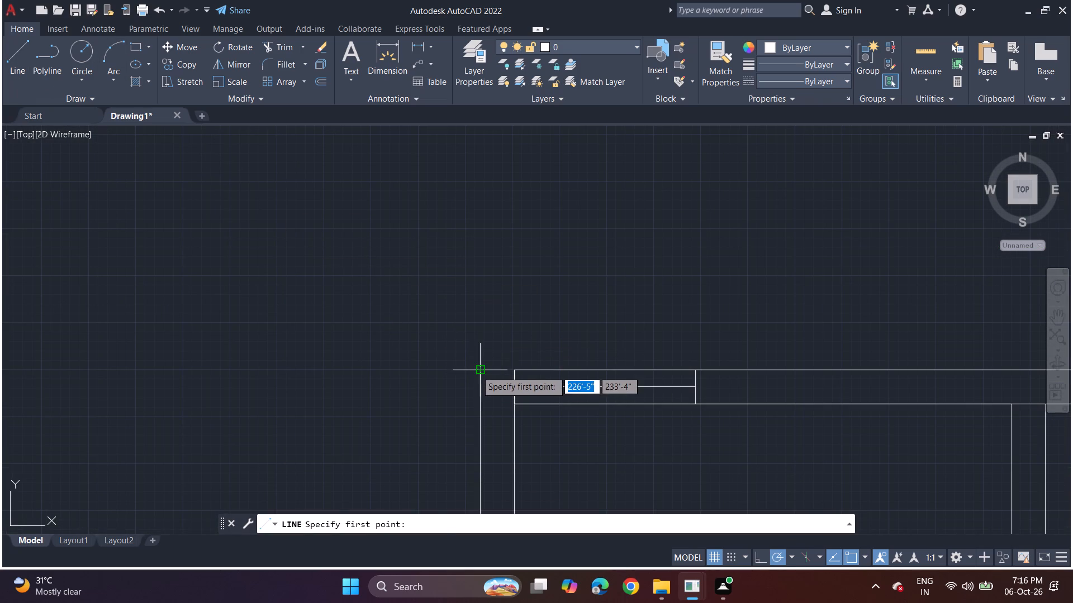
pyautogui.click(476, 369)
pyautogui.click(510, 368)
pyautogui.press('space')
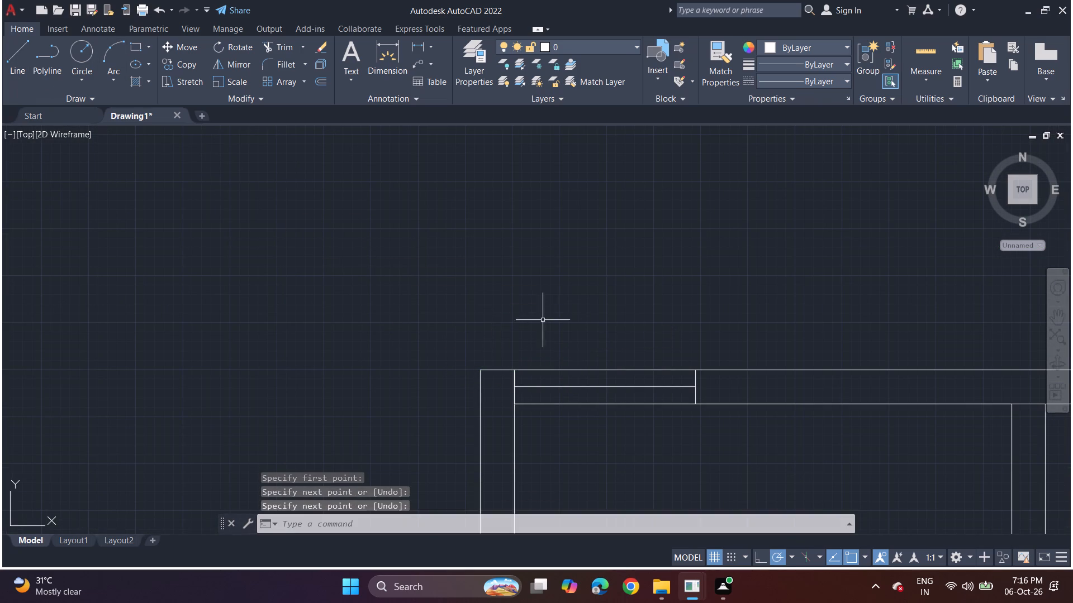
# Move the window at the northwest room's inner corner 3'-0" straight east along the north outer wall.
pyautogui.moveTo(352, 294); pyautogui.dragTo(226, 235, button='middle')
pyautogui.moveTo(384, 237); pyautogui.dragTo(384, 336)
pyautogui.moveTo(390, 353); pyautogui.dragTo(609, 369)
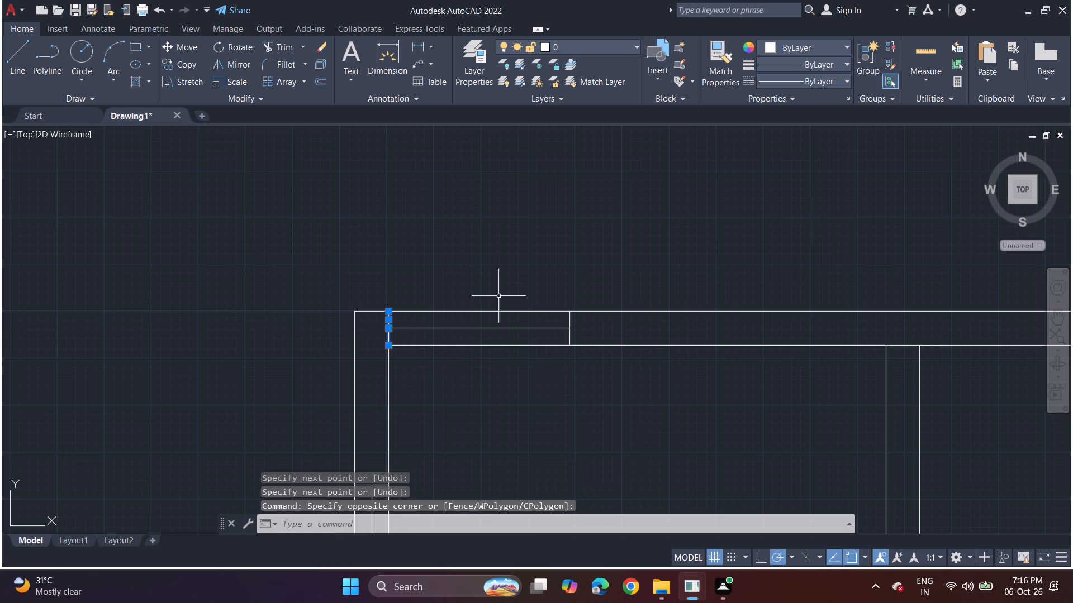
pyautogui.moveTo(327, 256); pyautogui.dragTo(340, 284)
pyautogui.click(343, 283)
pyautogui.click(348, 286)
pyautogui.moveTo(360, 242); pyautogui.dragTo(378, 362)
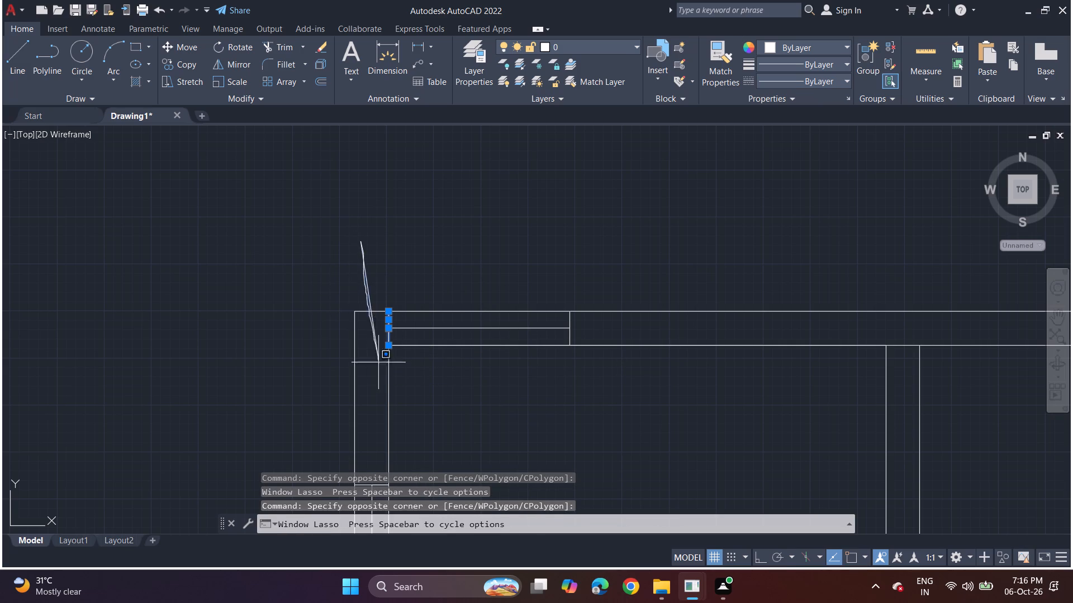
pyautogui.moveTo(378, 362); pyautogui.dragTo(619, 252)
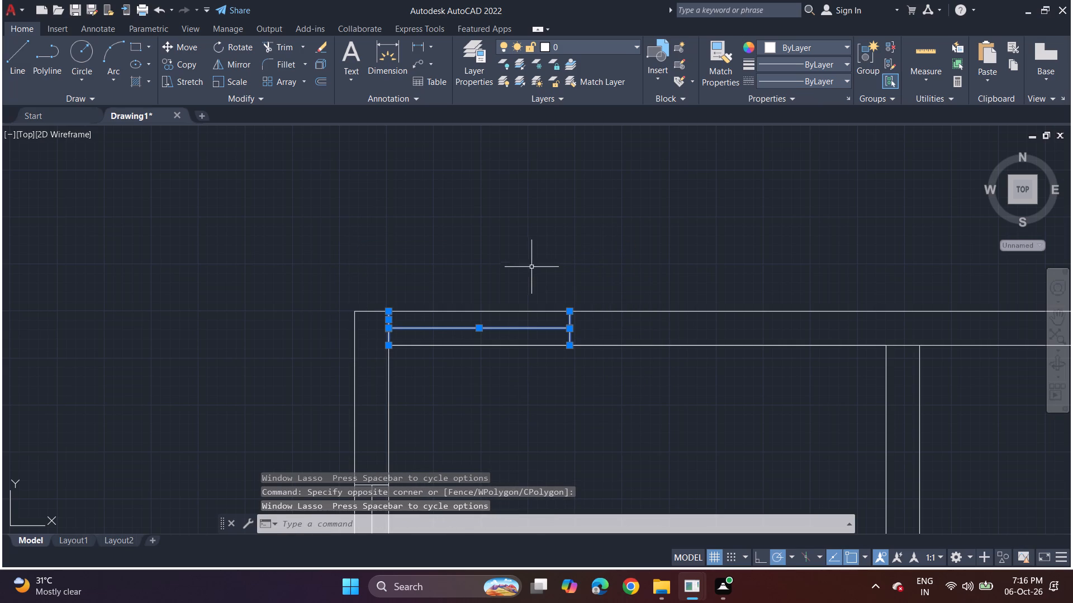
pyautogui.press('m')
pyautogui.press('o')
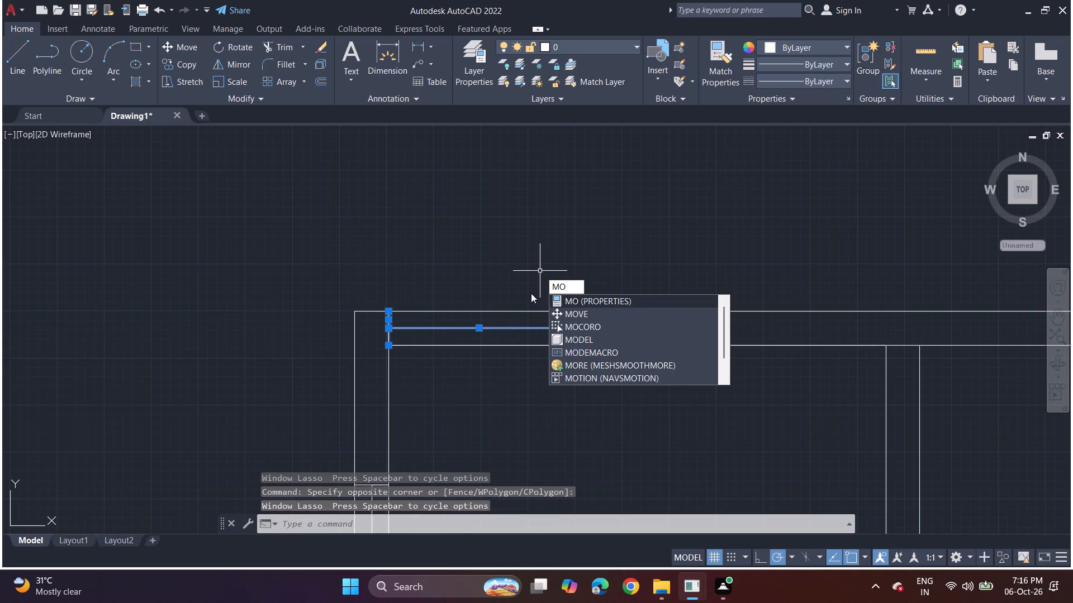
pyautogui.press('v')
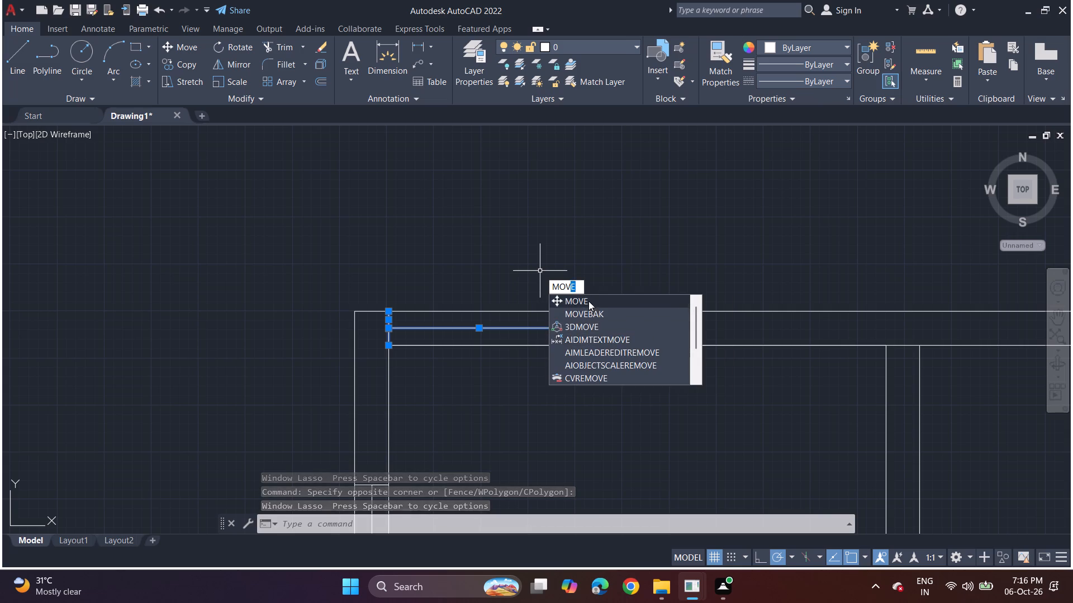
pyautogui.click(587, 302)
pyautogui.click(389, 344)
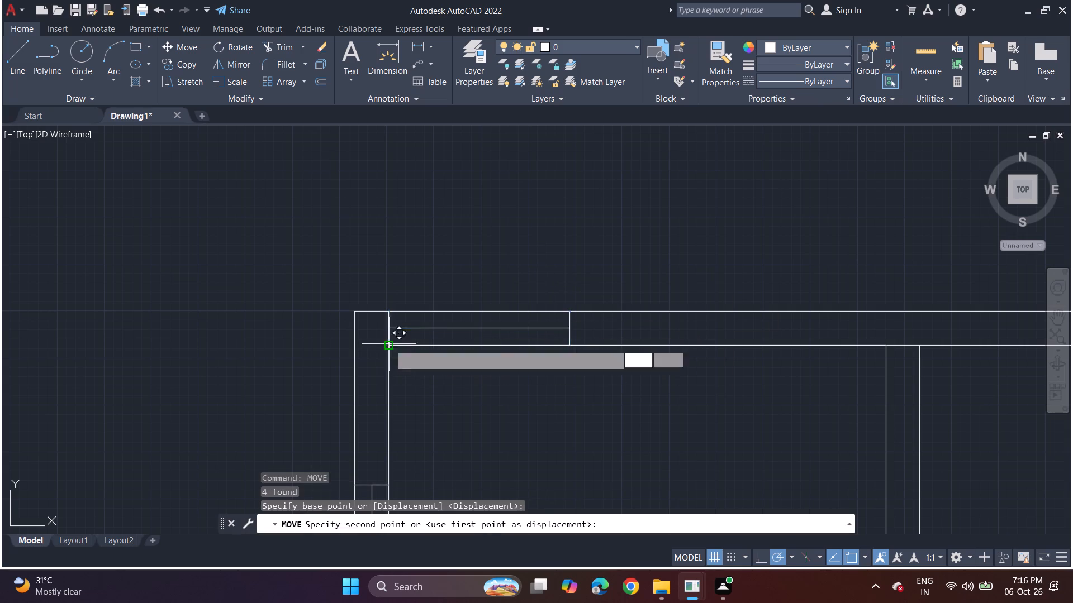
pyautogui.click(523, 345)
# Draw a counter line in the northwest room from its inner southwest corner: about 2'-9" east, 9'-3" north, 6'-0" east, and north to the wall.
pyautogui.scroll(-3, 615, 252)
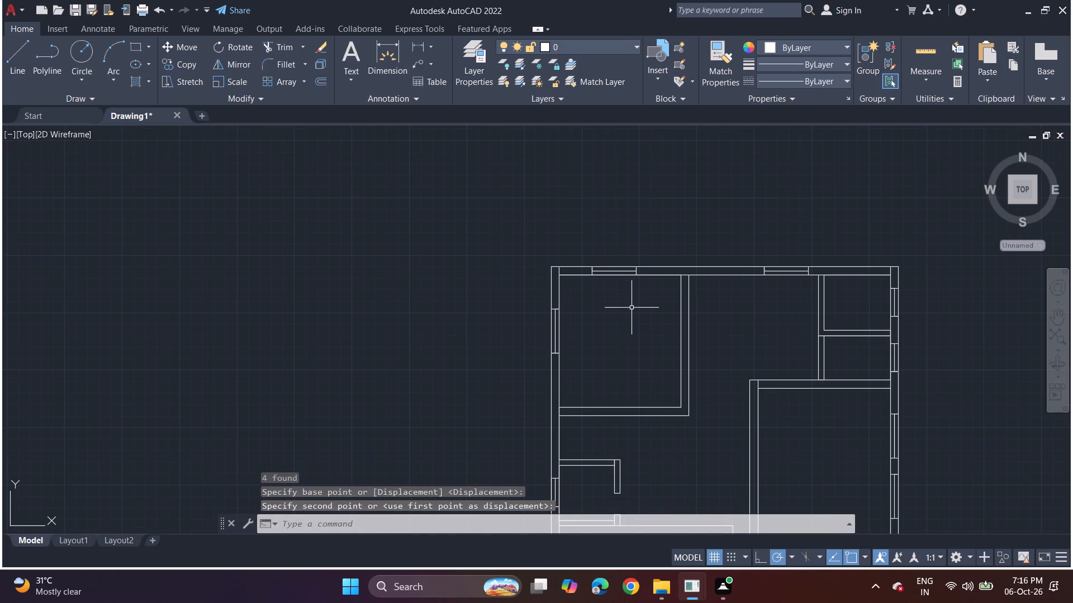
pyautogui.scroll(-1, 572, 337)
pyautogui.moveTo(636, 335); pyautogui.dragTo(371, 169, button='middle')
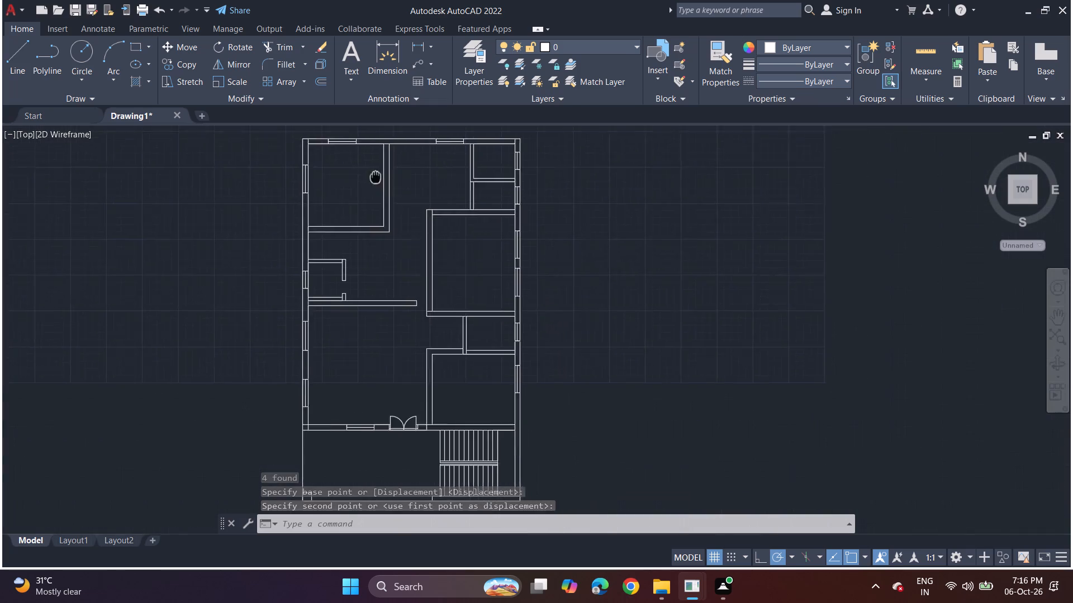
pyautogui.moveTo(371, 169); pyautogui.dragTo(401, 112, button='middle')
pyautogui.moveTo(407, 164); pyautogui.dragTo(430, 324, button='middle')
pyautogui.scroll(1, 389, 271)
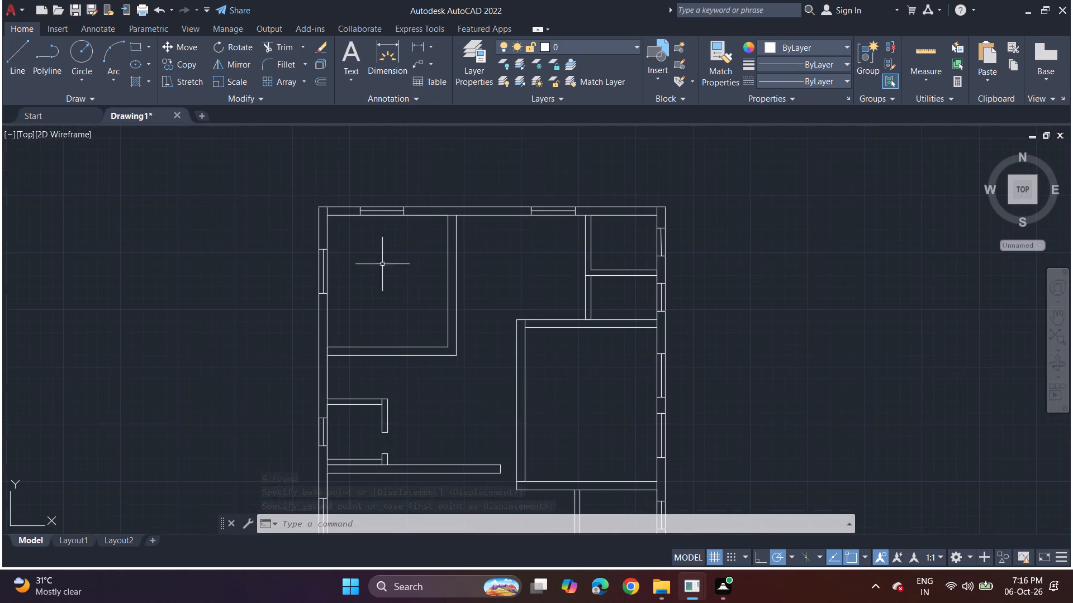
pyautogui.click(21, 60)
pyautogui.scroll(1, 272, 271)
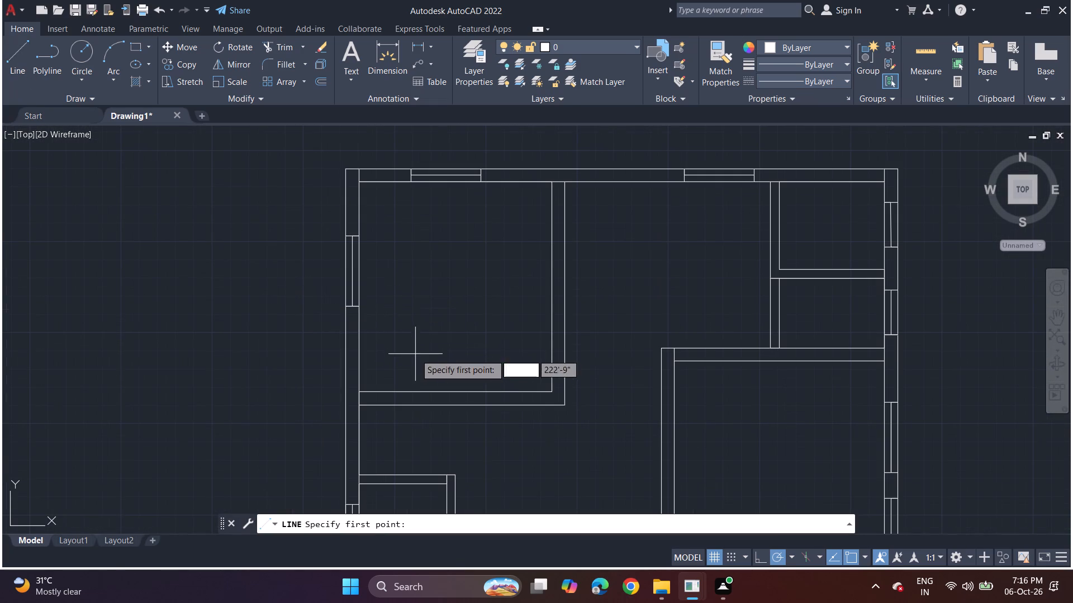
pyautogui.click(363, 391)
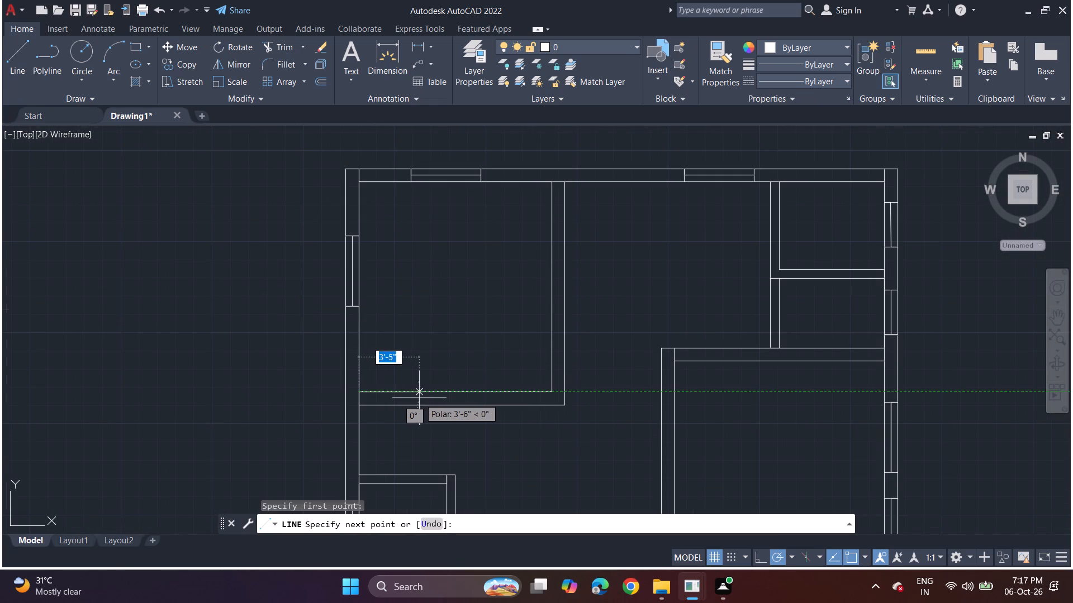
pyautogui.moveTo(407, 399); pyautogui.dragTo(407, 392)
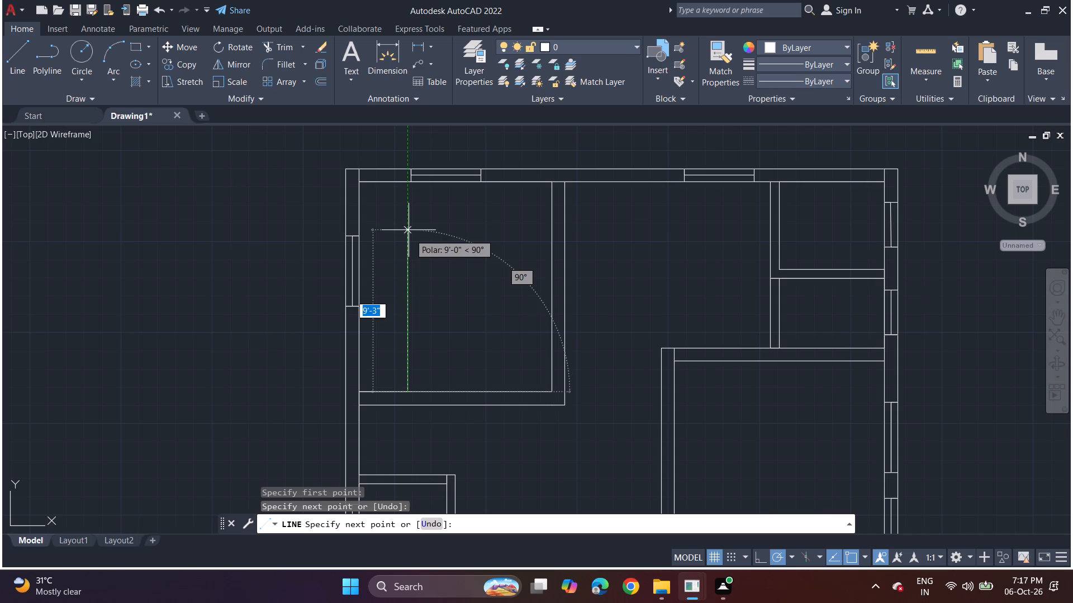
pyautogui.click(409, 224)
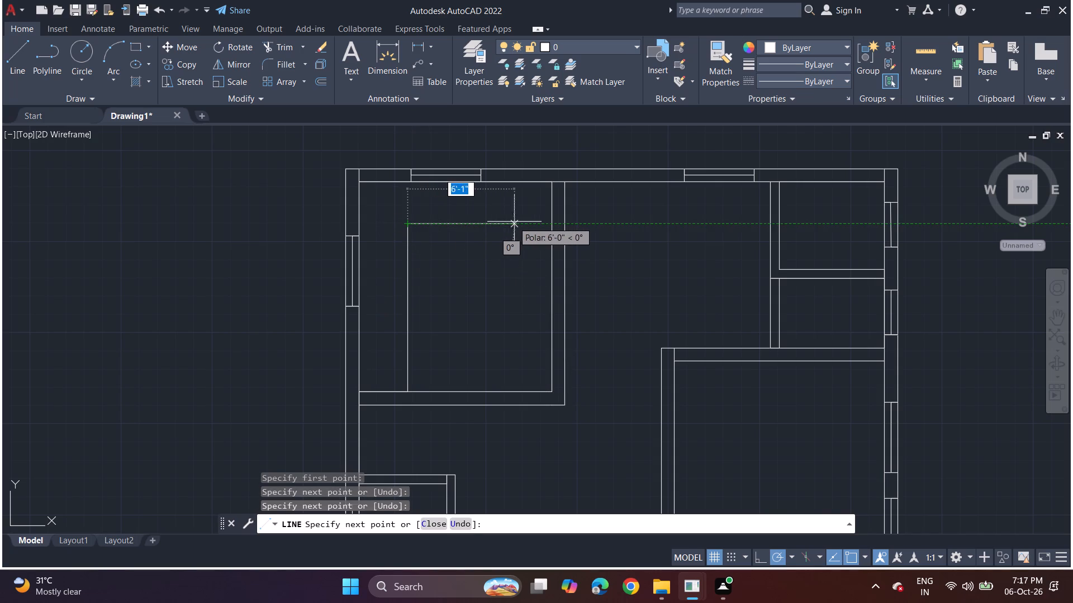
pyautogui.click(515, 222)
pyautogui.click(511, 179)
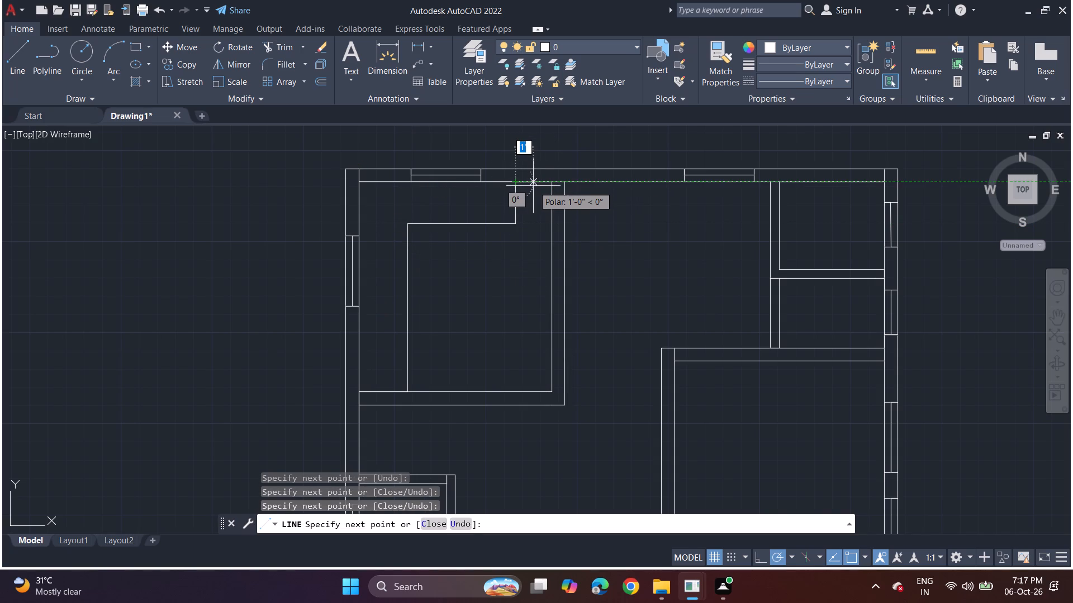
# Continue the line about 6" east along the north wall, about 6'-0" south, and east to the room's east wall, and end it.
pyautogui.click(525, 184)
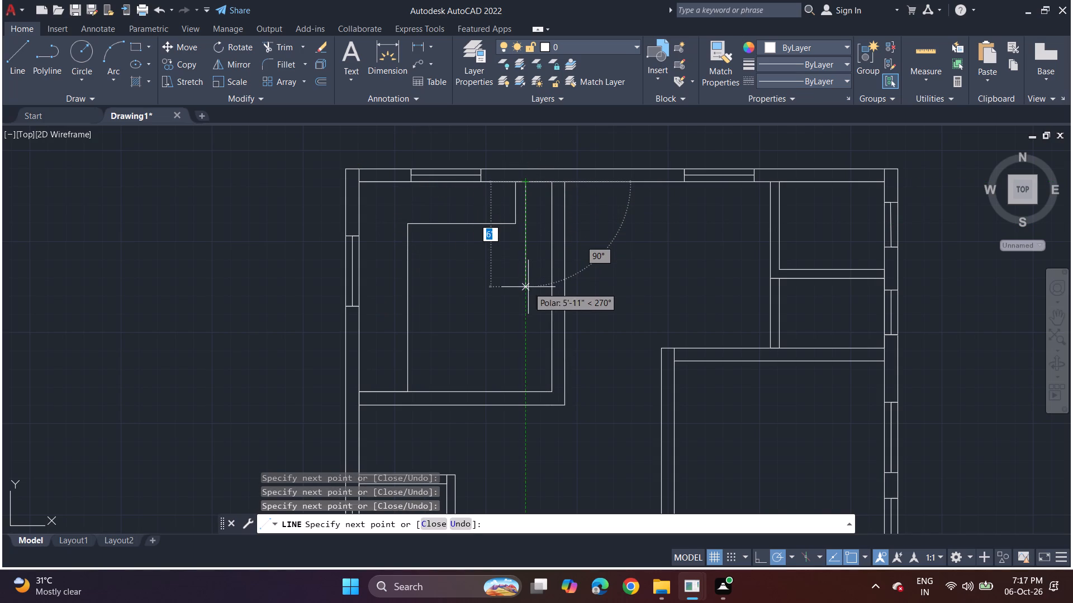
pyautogui.click(529, 289)
pyautogui.click(552, 283)
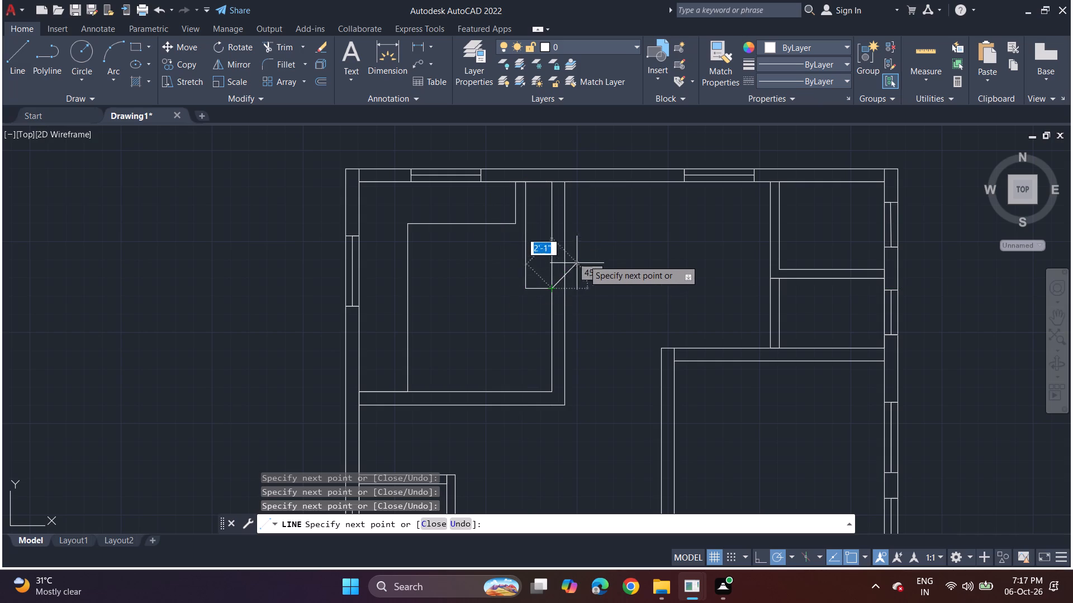
pyautogui.press('space')
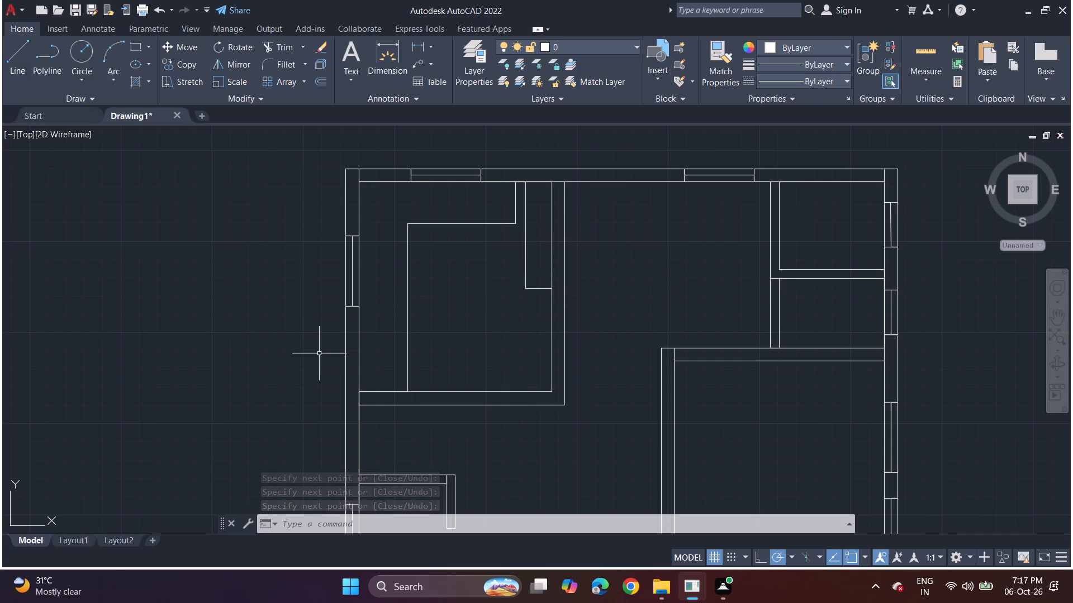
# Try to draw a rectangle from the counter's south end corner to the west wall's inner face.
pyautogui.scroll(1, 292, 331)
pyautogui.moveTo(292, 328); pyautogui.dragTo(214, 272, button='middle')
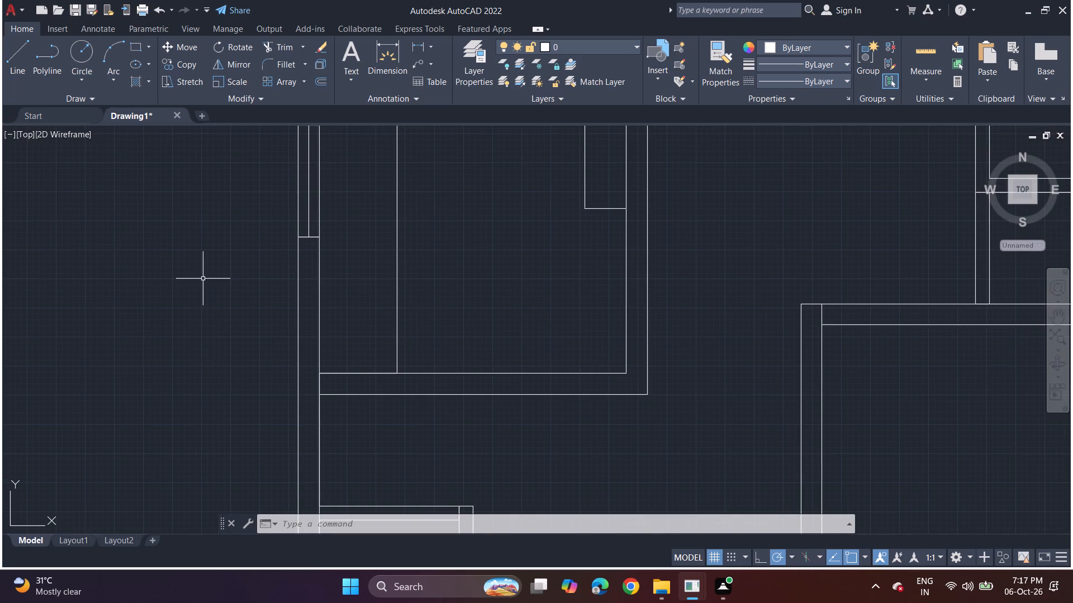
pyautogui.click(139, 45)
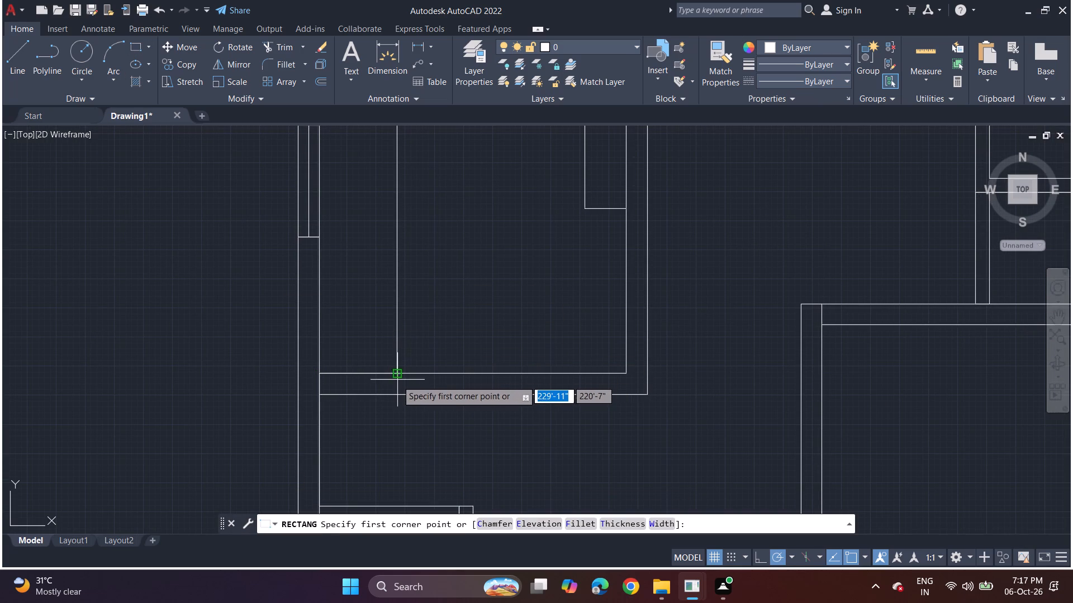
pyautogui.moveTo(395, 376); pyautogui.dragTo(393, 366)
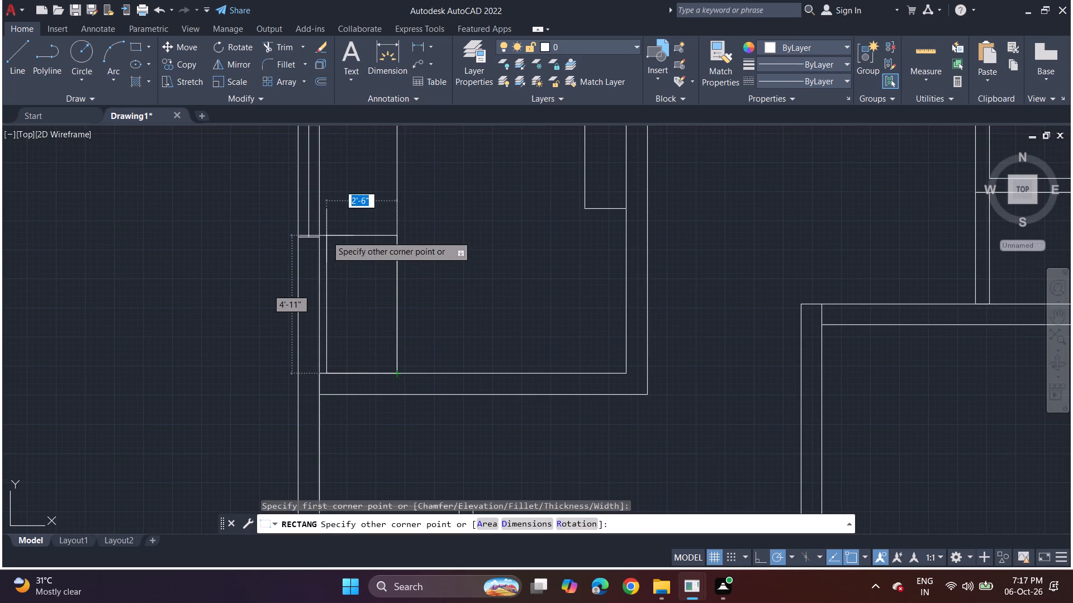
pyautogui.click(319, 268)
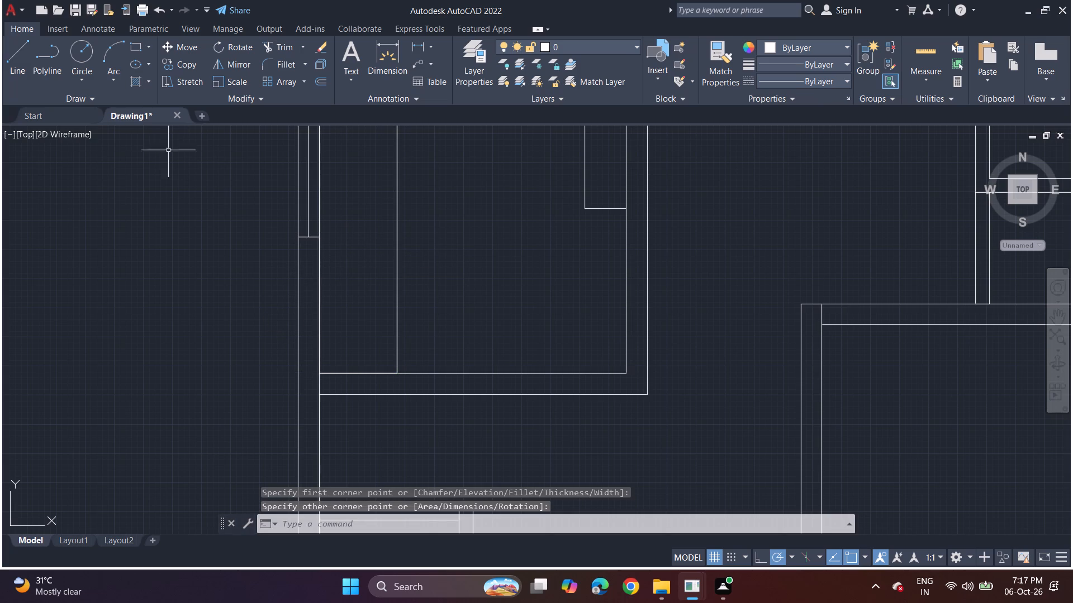
# Outline a box with lines across the counter's full width at its south end, between its front edge and the west wall.
pyautogui.click(10, 53)
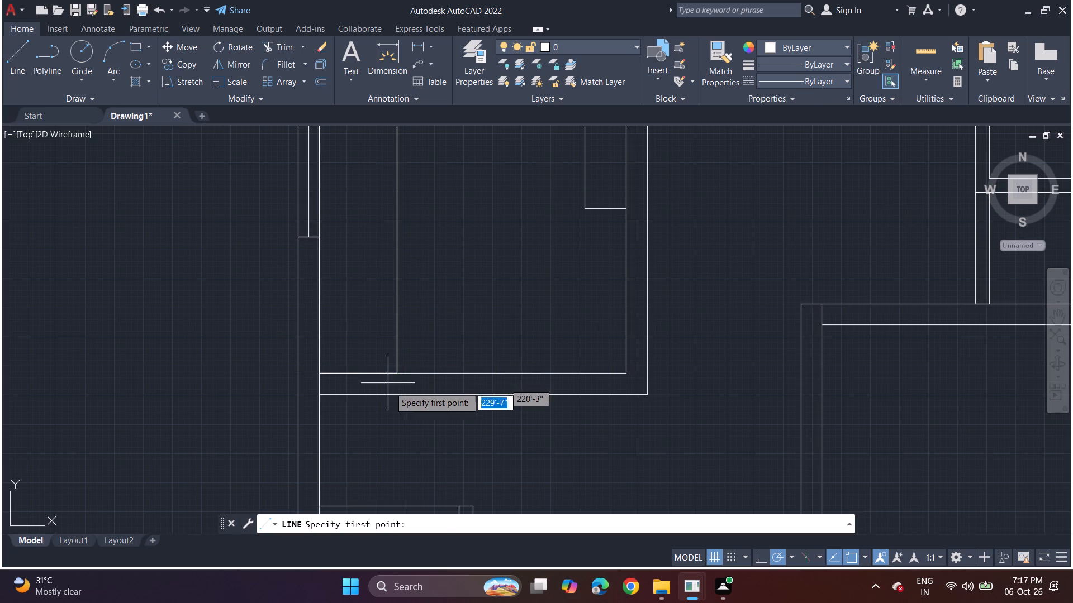
pyautogui.moveTo(395, 372); pyautogui.dragTo(393, 364)
pyautogui.click(393, 264)
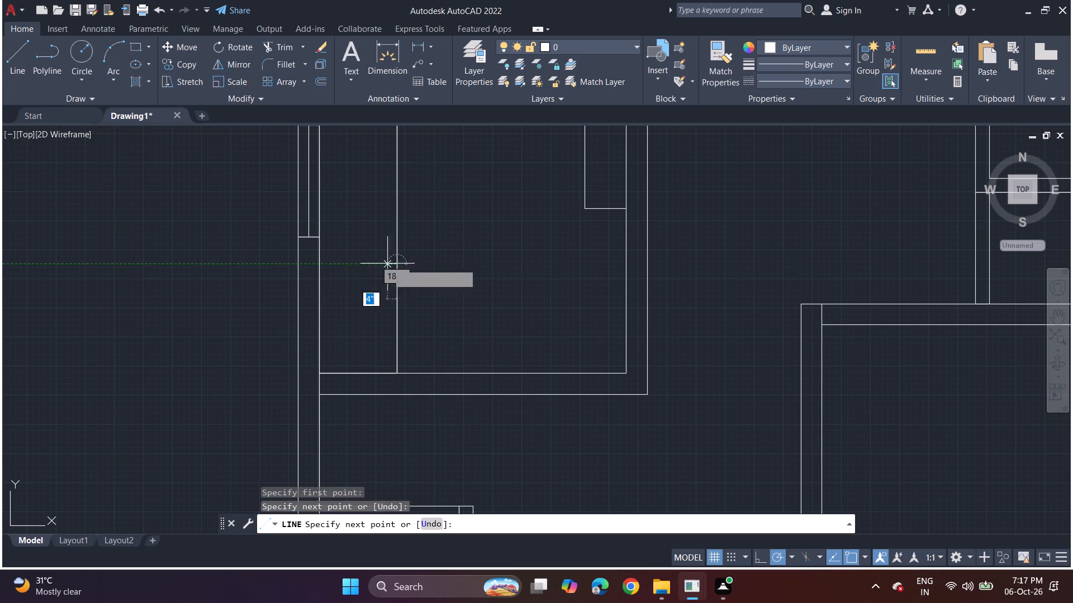
pyautogui.click(322, 270)
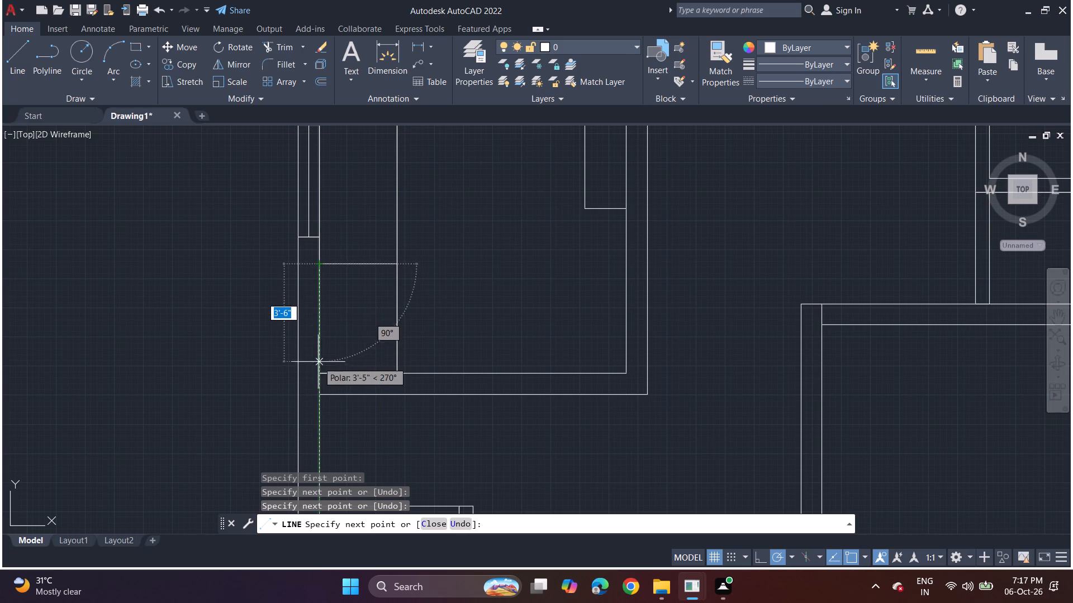
pyautogui.click(320, 376)
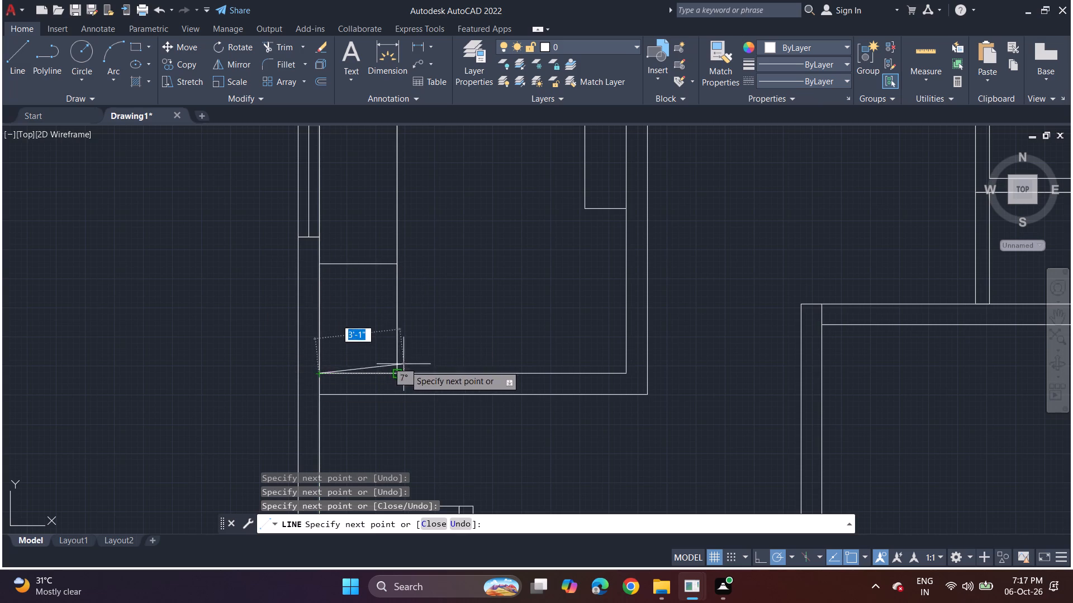
pyautogui.click(396, 374)
pyautogui.press('space')
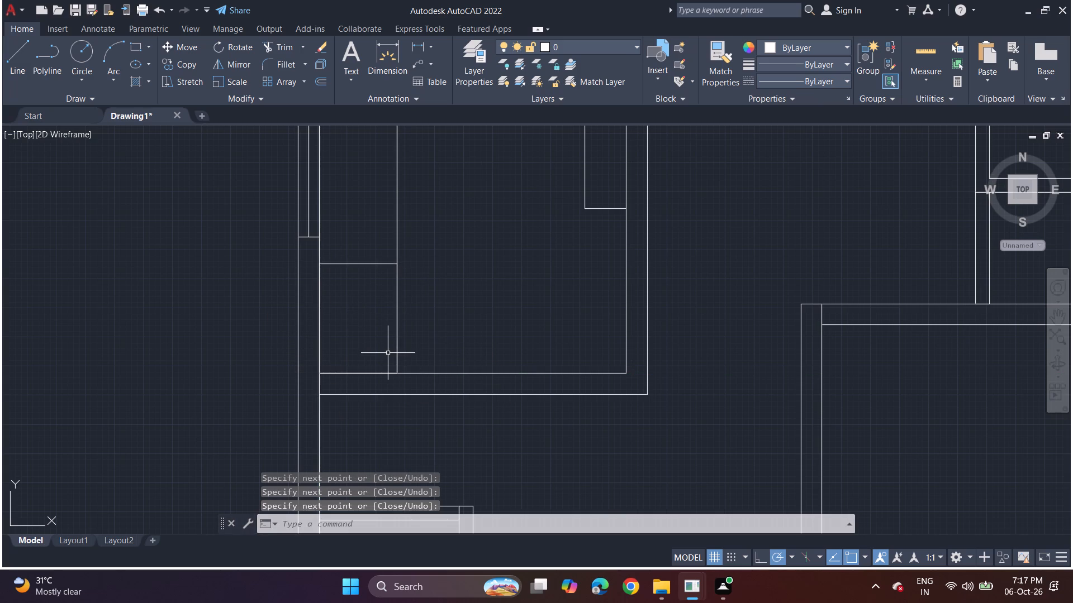
# Draw an east-west dividing line across the lower part of the box, from the west wall to the counter's front edge.
pyautogui.click(29, 54)
pyautogui.click(319, 372)
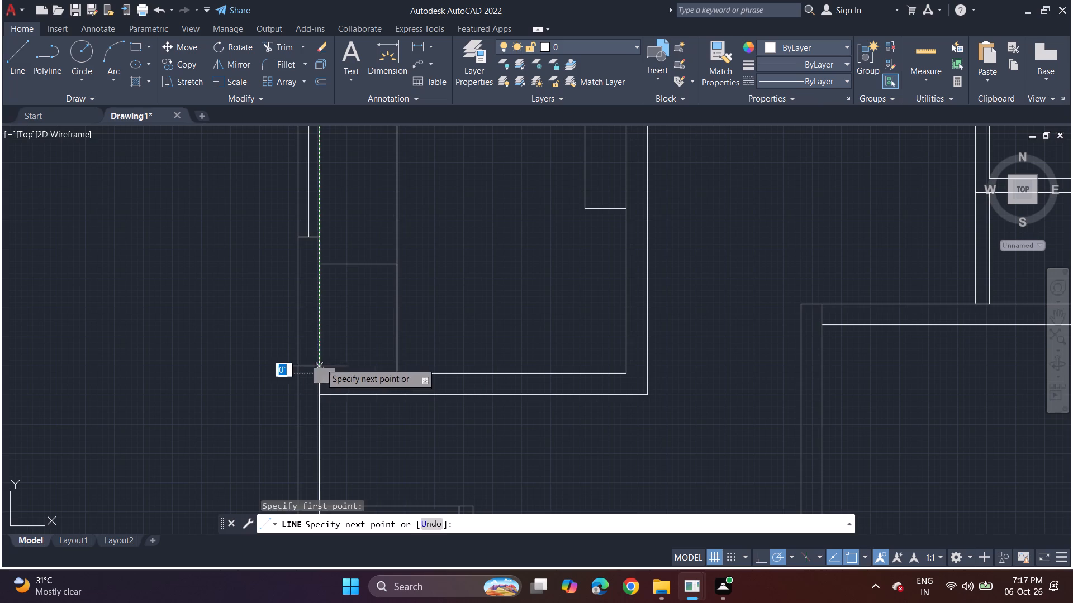
pyautogui.click(326, 329)
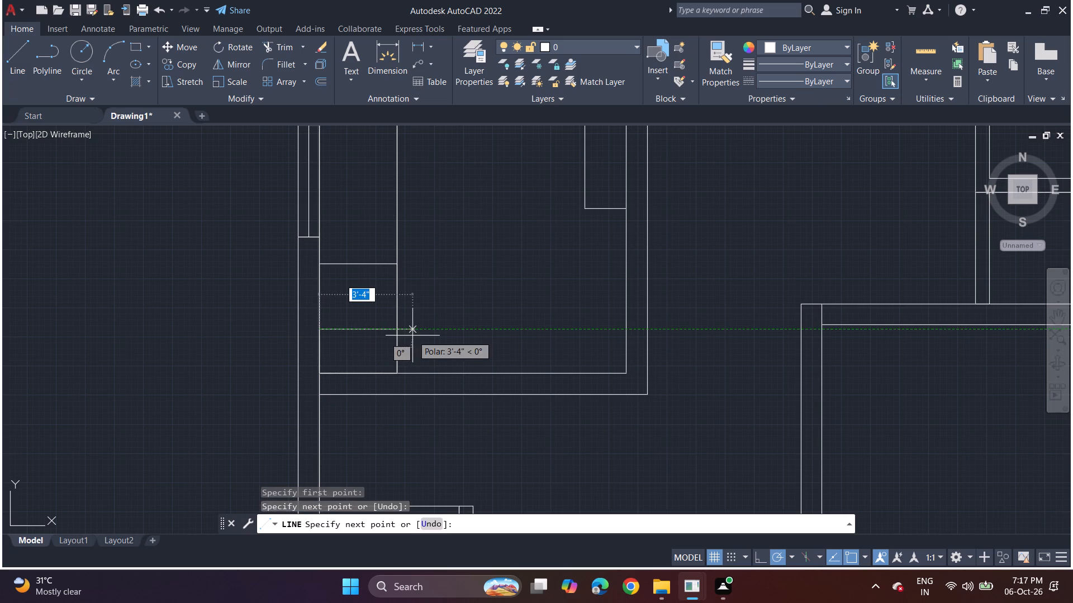
pyautogui.click(401, 332)
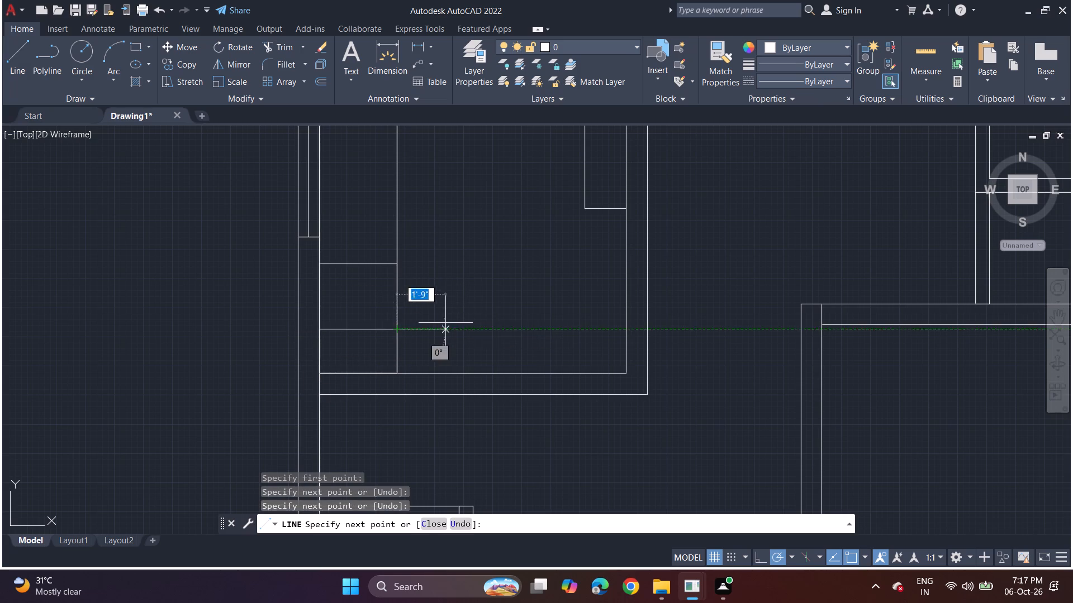
pyautogui.press('space')
# Draw a north-south line through the lower compartment, about 3" east of the west wall, down to the south wall.
pyautogui.scroll(2, 360, 326)
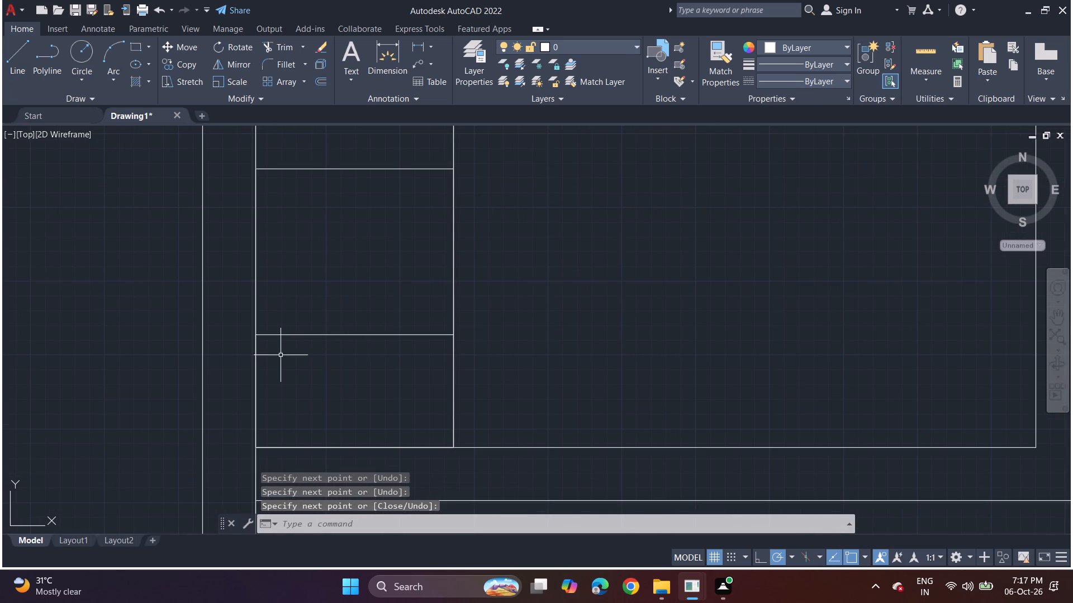
pyautogui.click(16, 66)
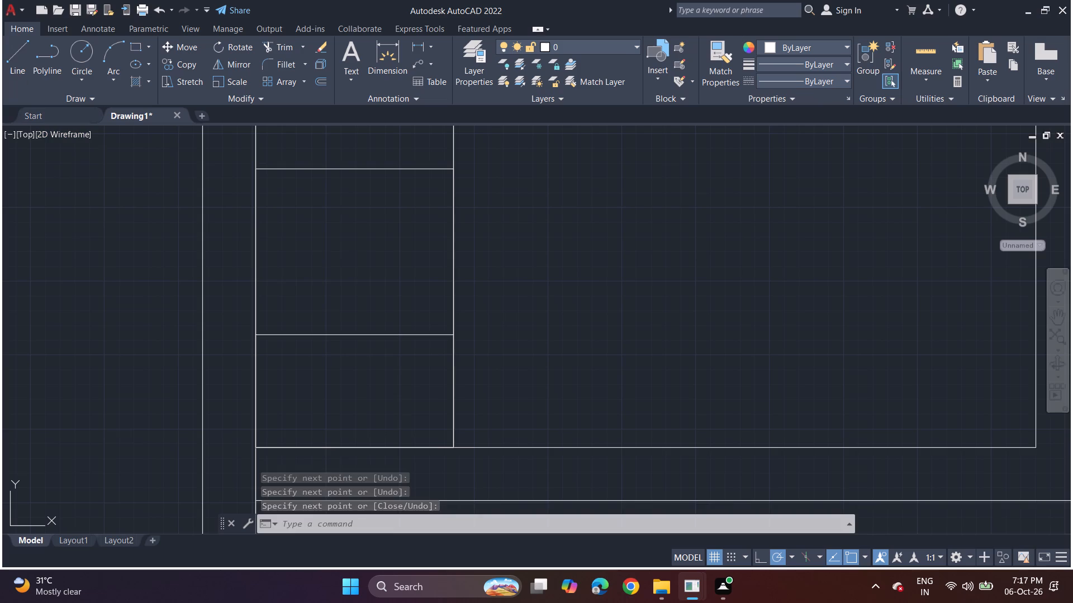
pyautogui.click(254, 332)
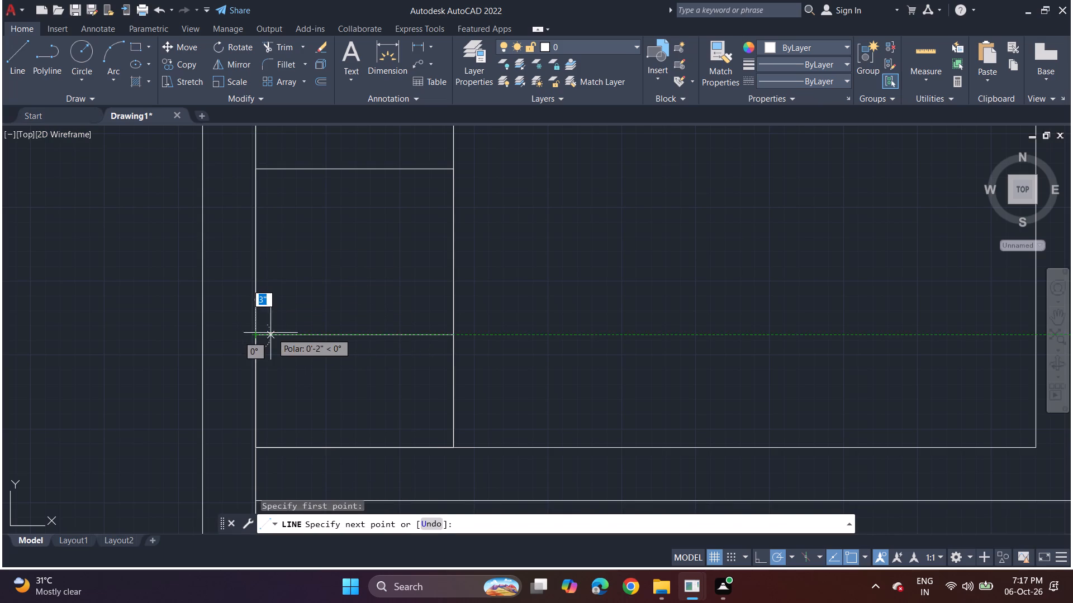
pyautogui.moveTo(272, 333); pyautogui.dragTo(272, 339)
pyautogui.click(271, 446)
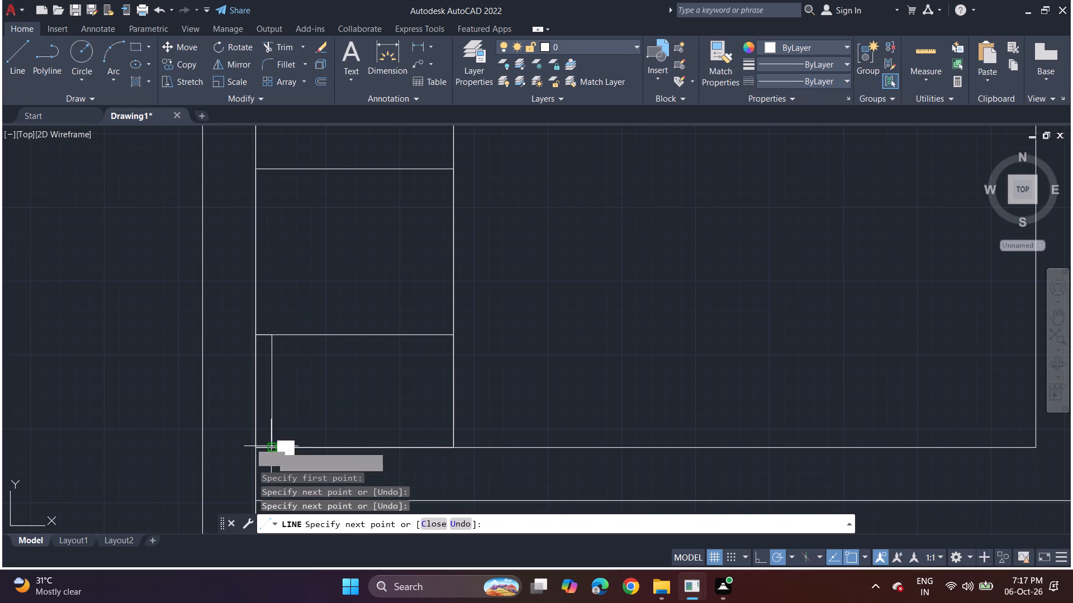
pyautogui.press('space')
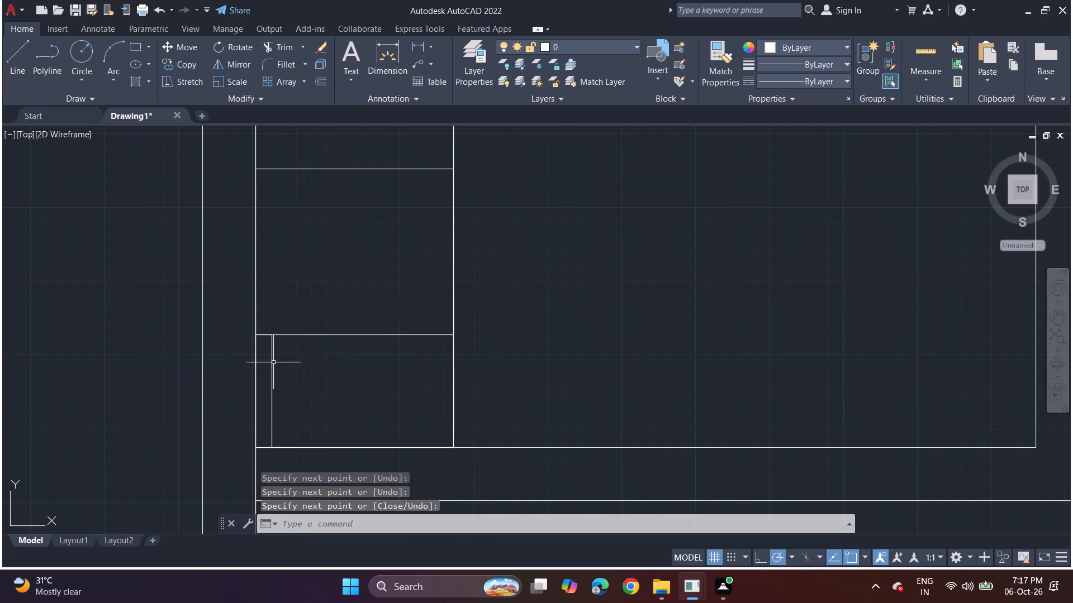
# Offset the short north-south line eastward at about 3" spacing, making three copies in the lower compartment.
pyautogui.press('o')
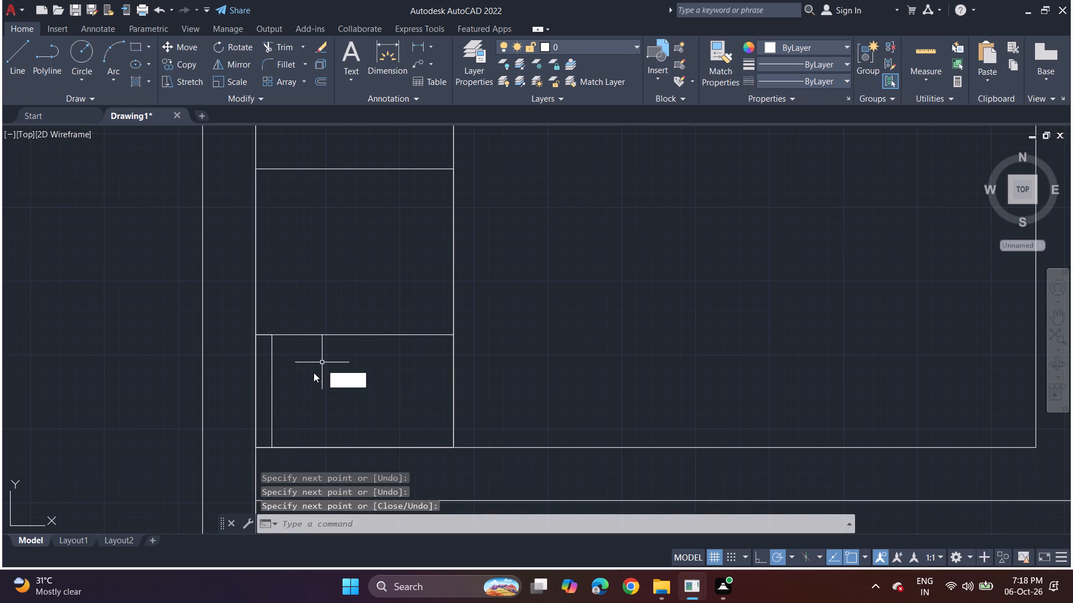
pyautogui.press('f')
pyautogui.press('f')
pyautogui.click(350, 393)
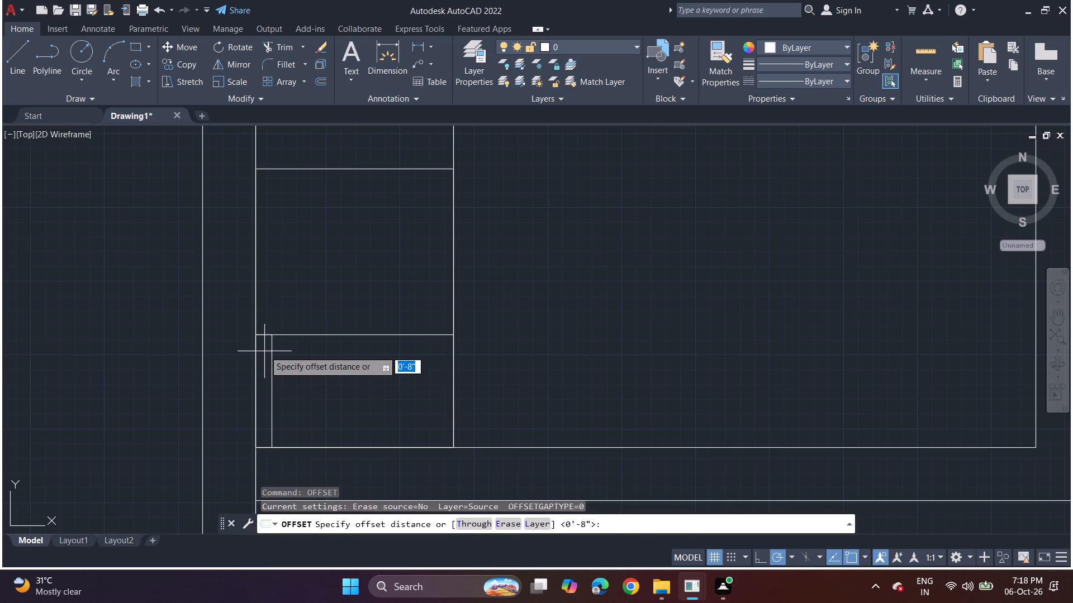
pyautogui.click(270, 339)
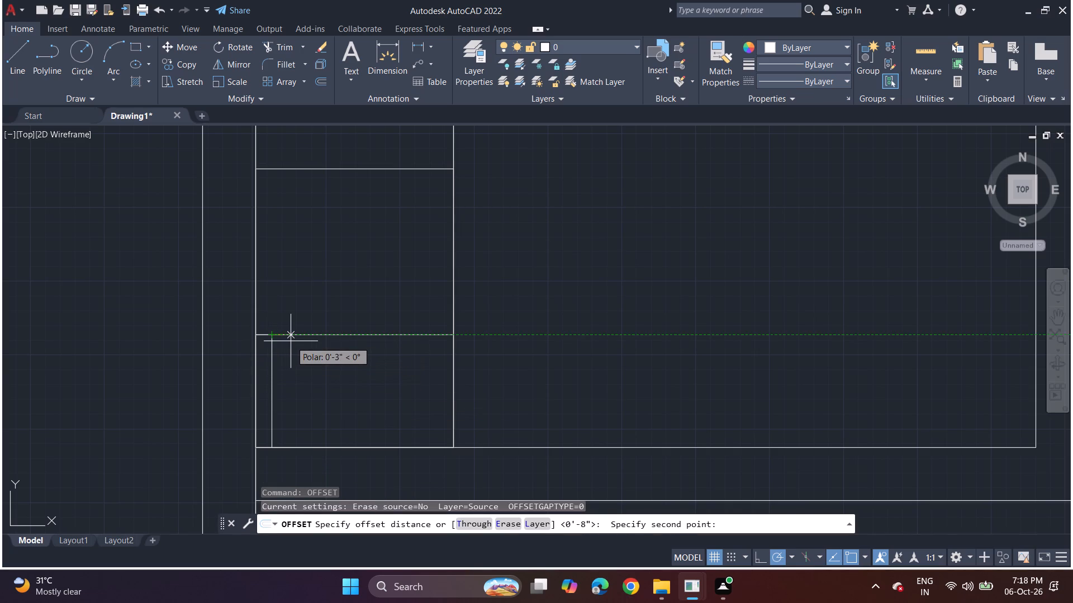
pyautogui.click(291, 341)
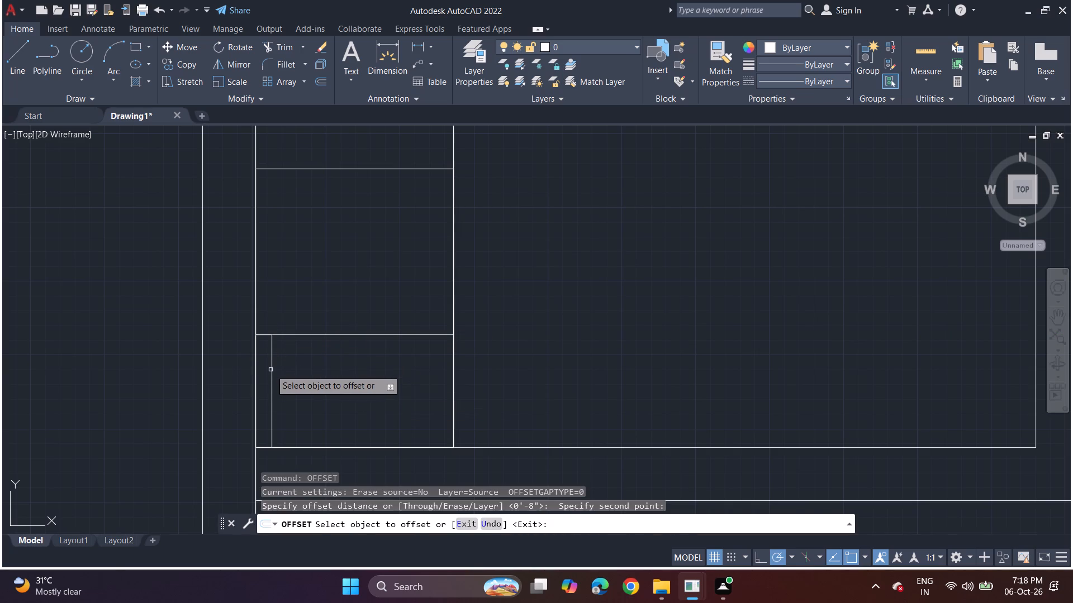
pyautogui.doubleClick(270, 370)
pyautogui.click(284, 367)
pyautogui.click(292, 373)
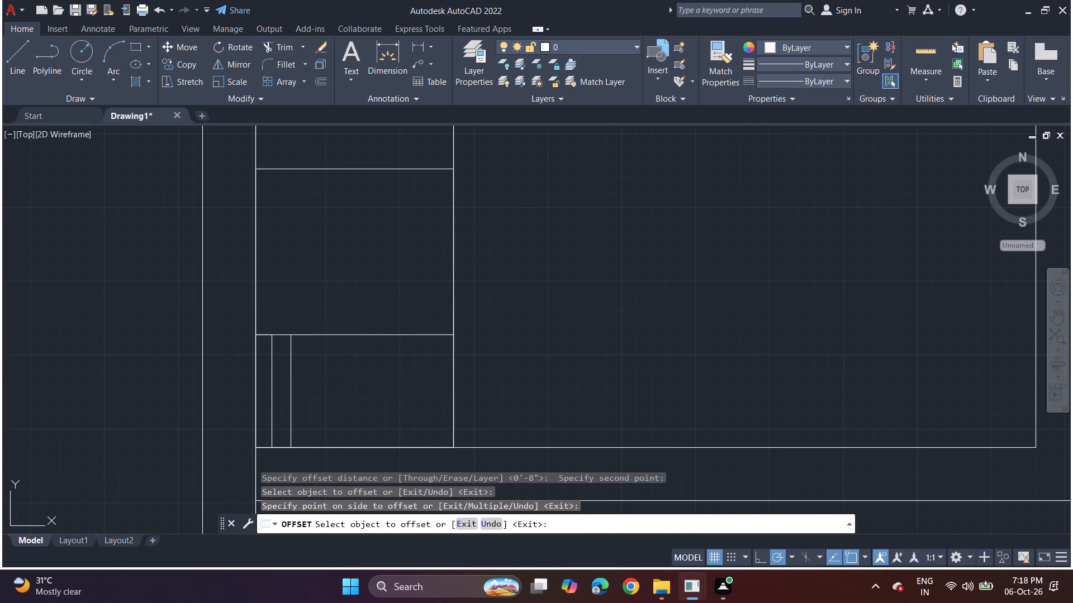
pyautogui.click(329, 373)
pyautogui.click(311, 384)
pyautogui.moveTo(326, 383); pyautogui.dragTo(338, 378)
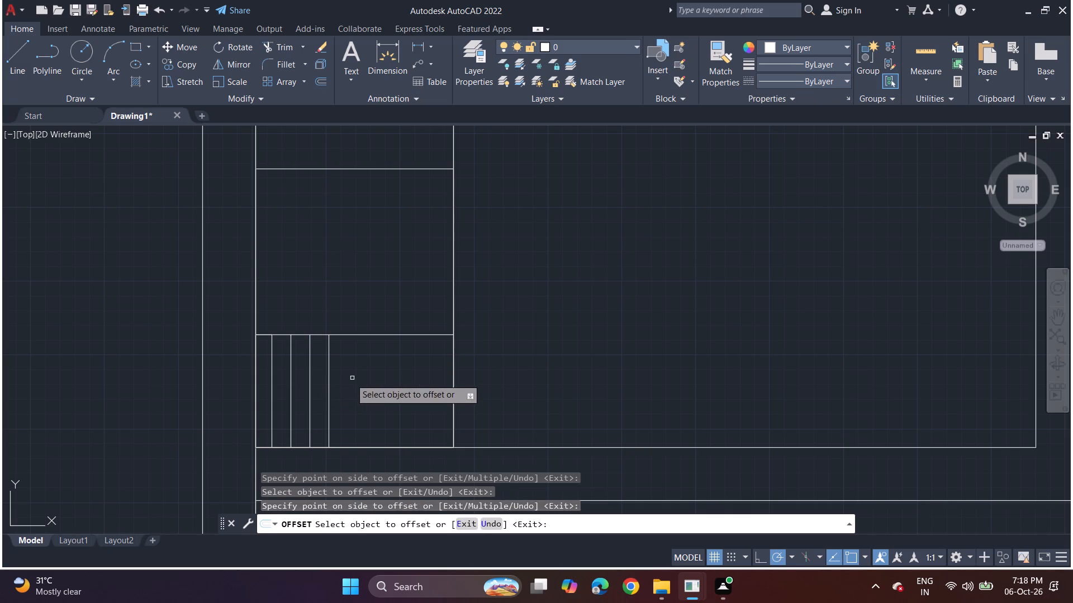
# Continue offsetting the last line eastward at the same spacing, adding six more copies up to the counter's front edge.
pyautogui.click(331, 384)
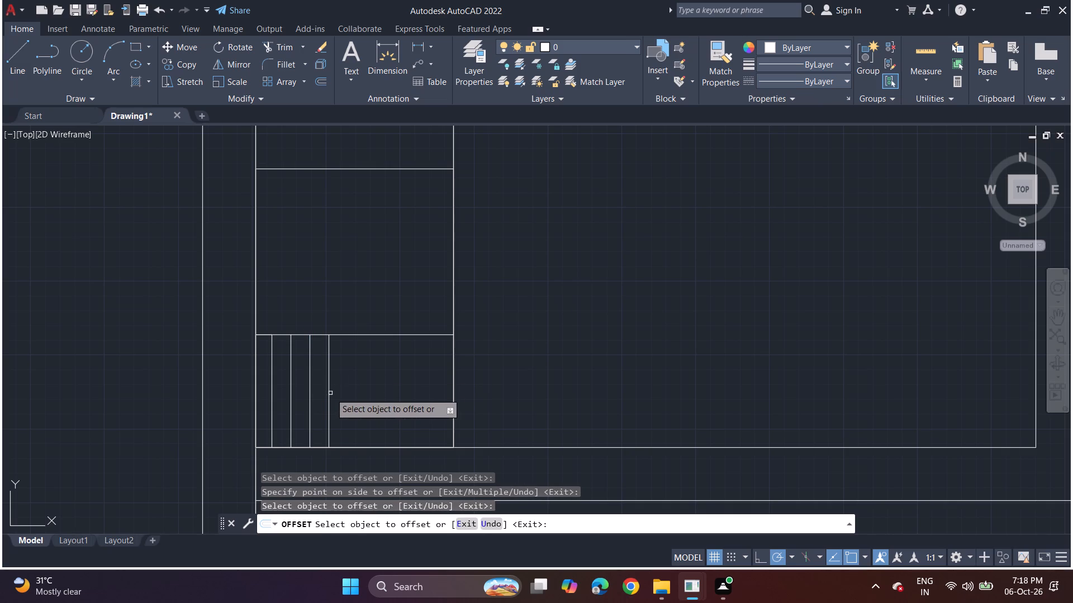
pyautogui.click(330, 393)
pyautogui.click(354, 390)
pyautogui.click(350, 393)
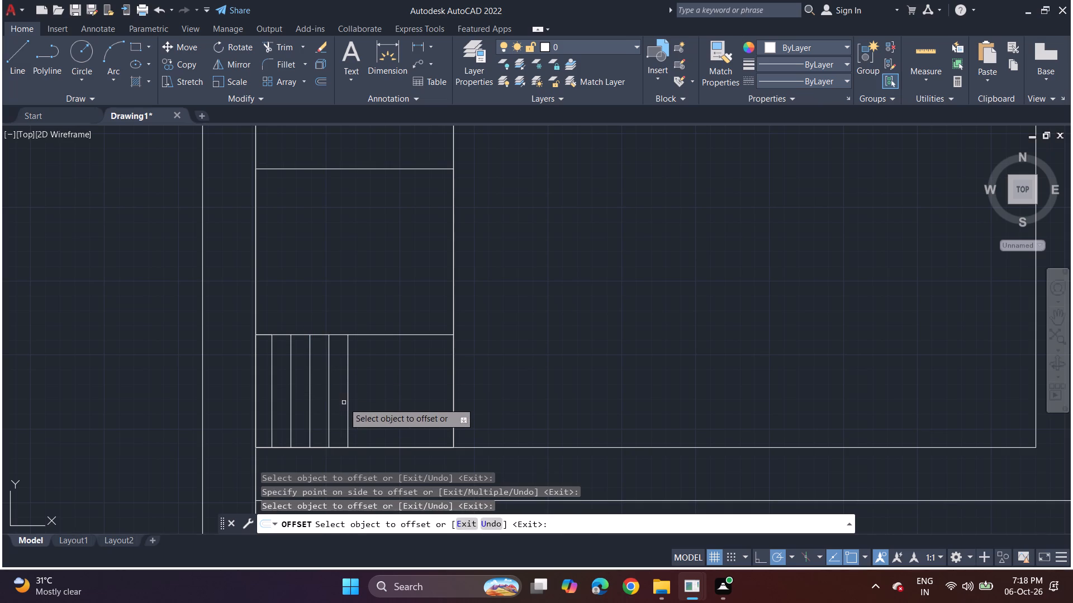
pyautogui.click(347, 402)
pyautogui.click(379, 396)
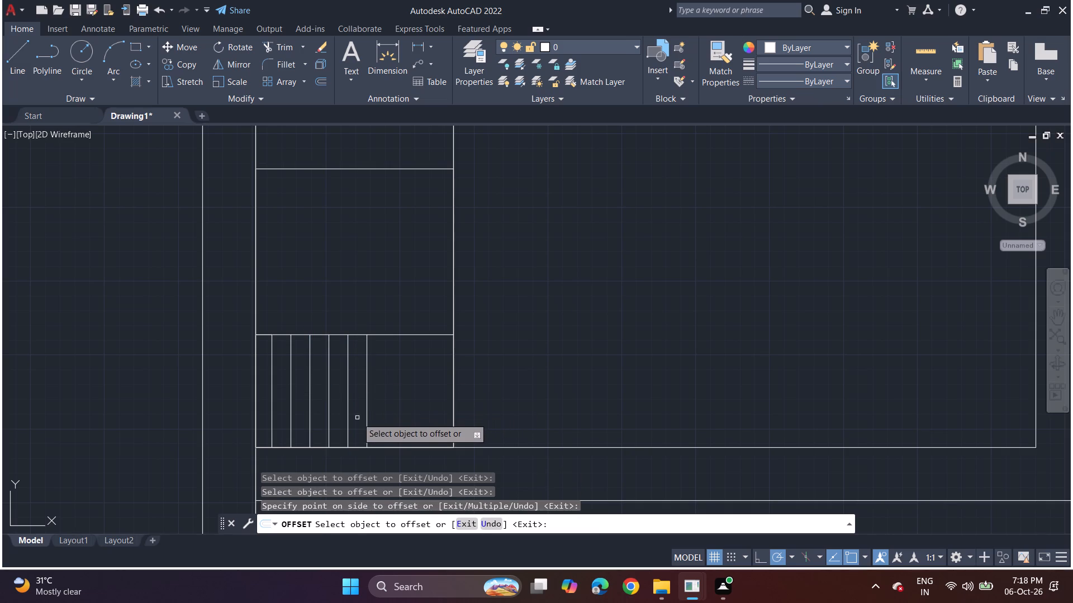
pyautogui.click(365, 413)
pyautogui.click(390, 405)
pyautogui.click(386, 411)
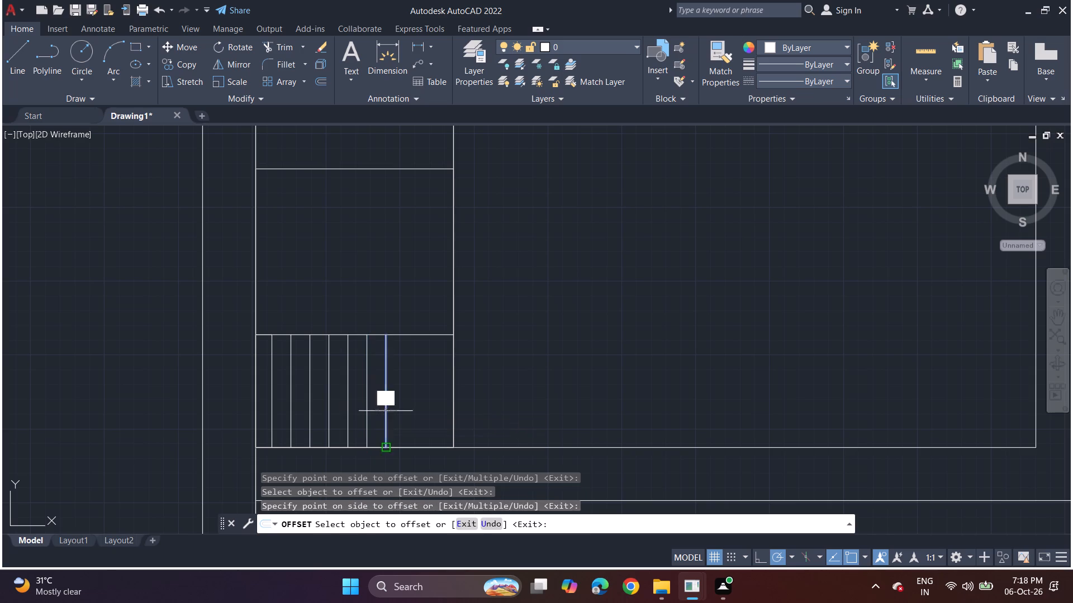
pyautogui.moveTo(400, 409); pyautogui.dragTo(412, 407)
pyautogui.click(417, 406)
pyautogui.moveTo(403, 413); pyautogui.dragTo(410, 411)
pyautogui.click(436, 405)
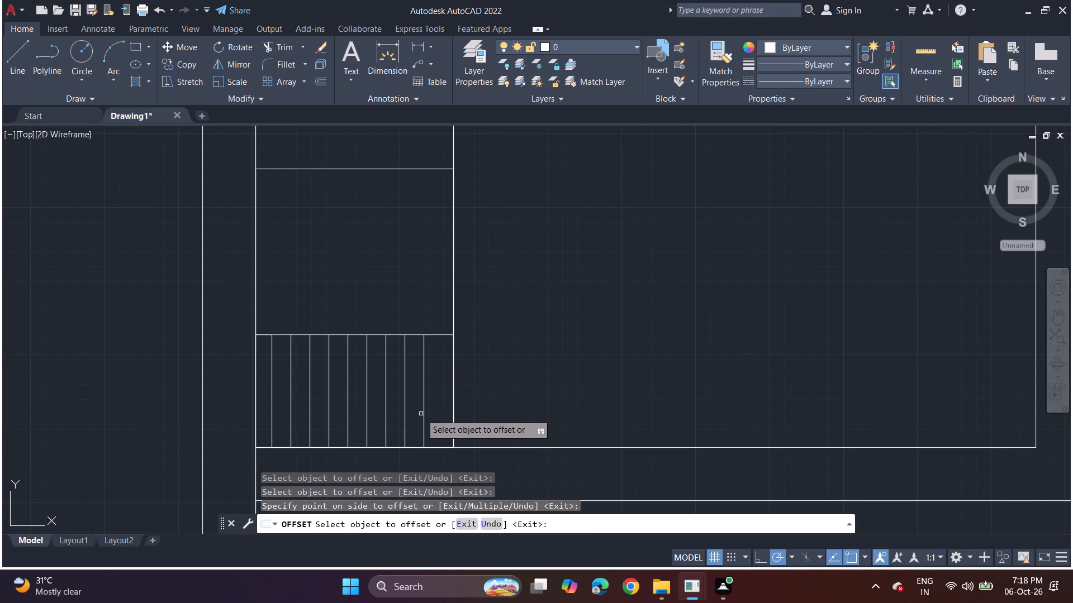
pyautogui.click(424, 414)
pyautogui.click(443, 407)
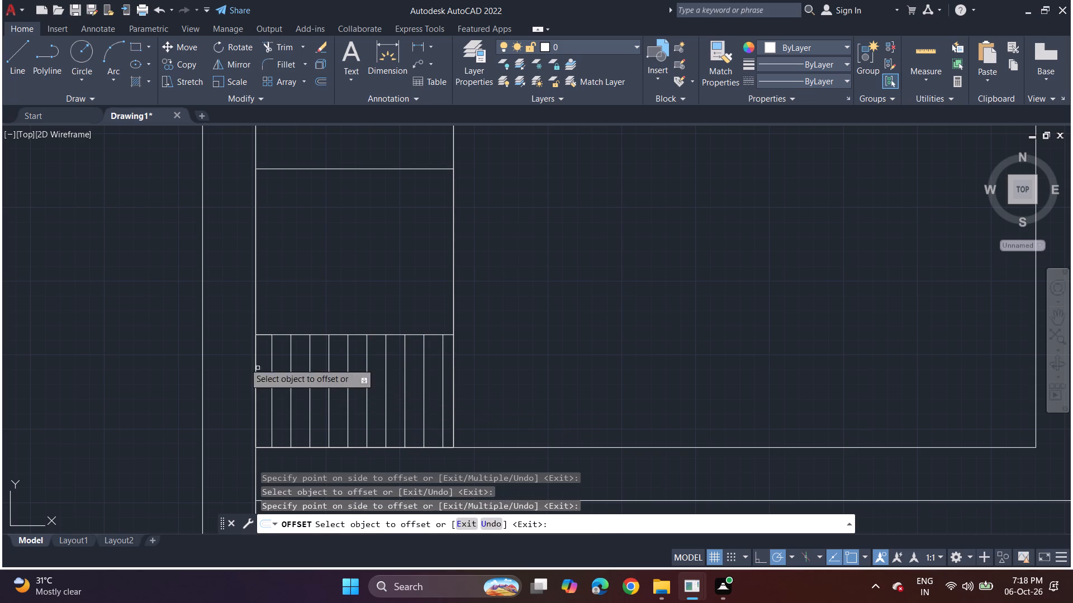
# Draw a small narrow rectangle projecting east from the west wall in the upper compartment, about 1' south of its north edge.
pyautogui.click(15, 59)
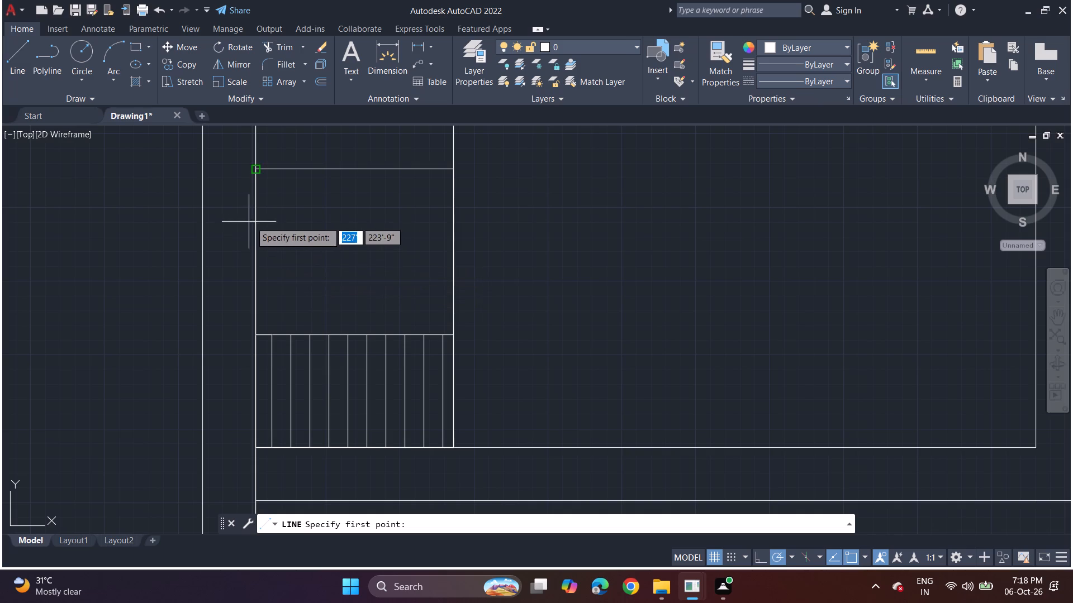
pyautogui.click(256, 229)
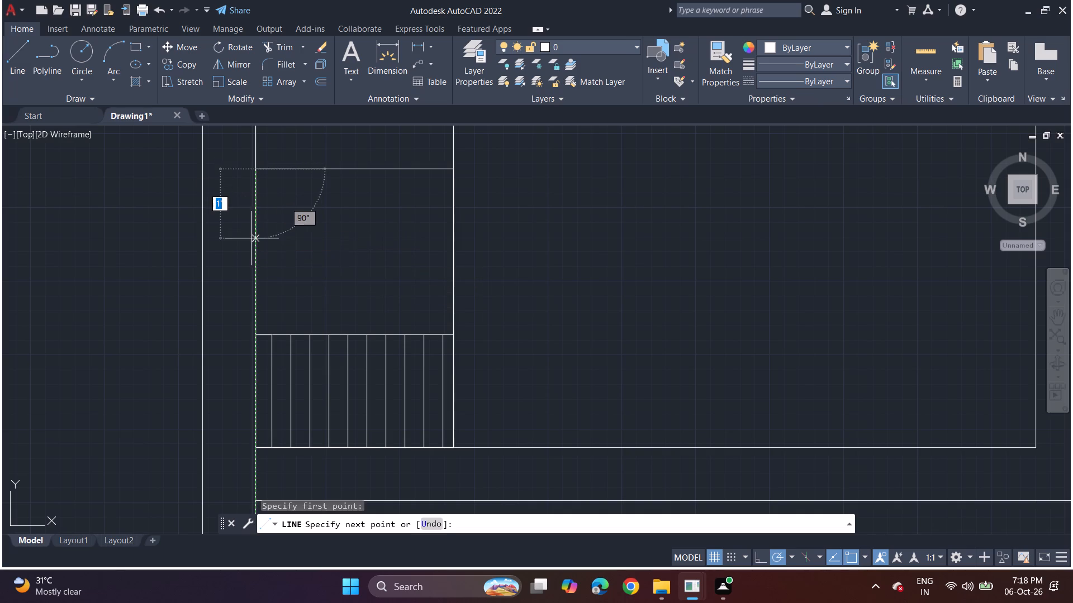
pyautogui.click(258, 232)
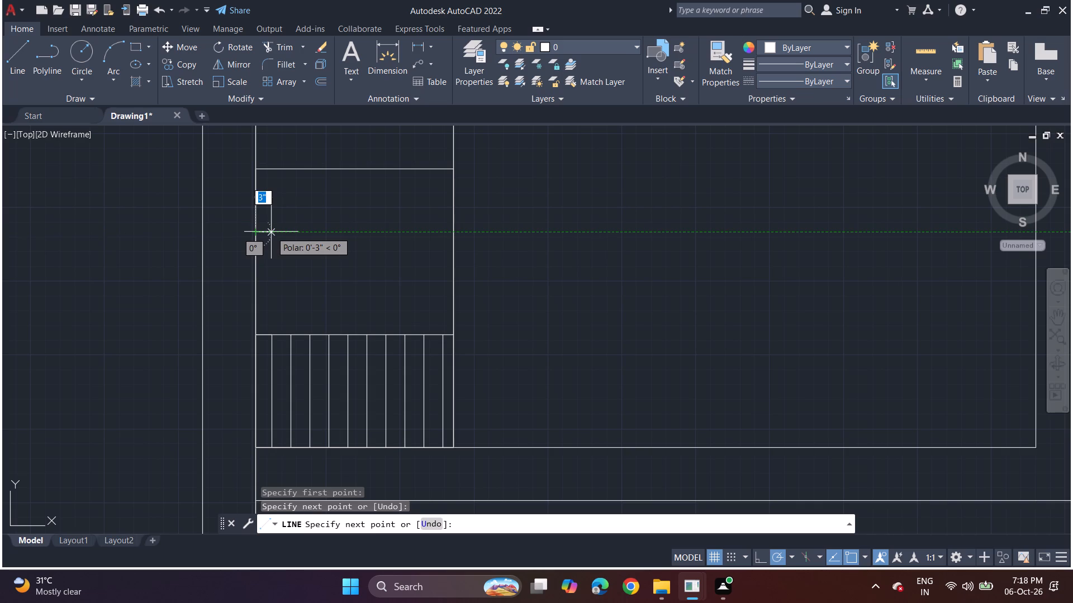
pyautogui.click(292, 232)
pyautogui.click(292, 243)
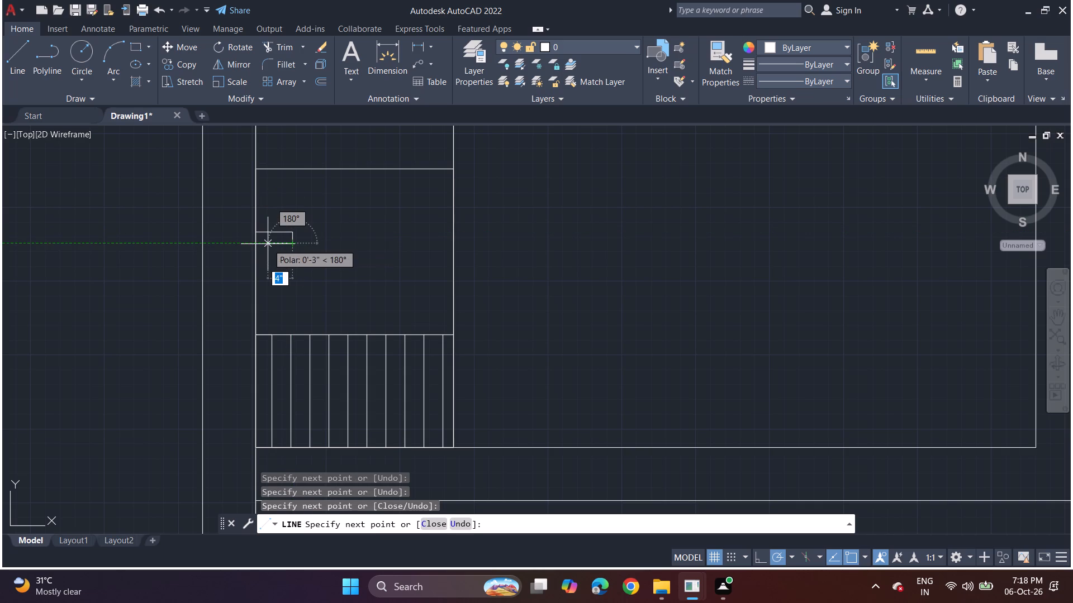
pyautogui.click(257, 242)
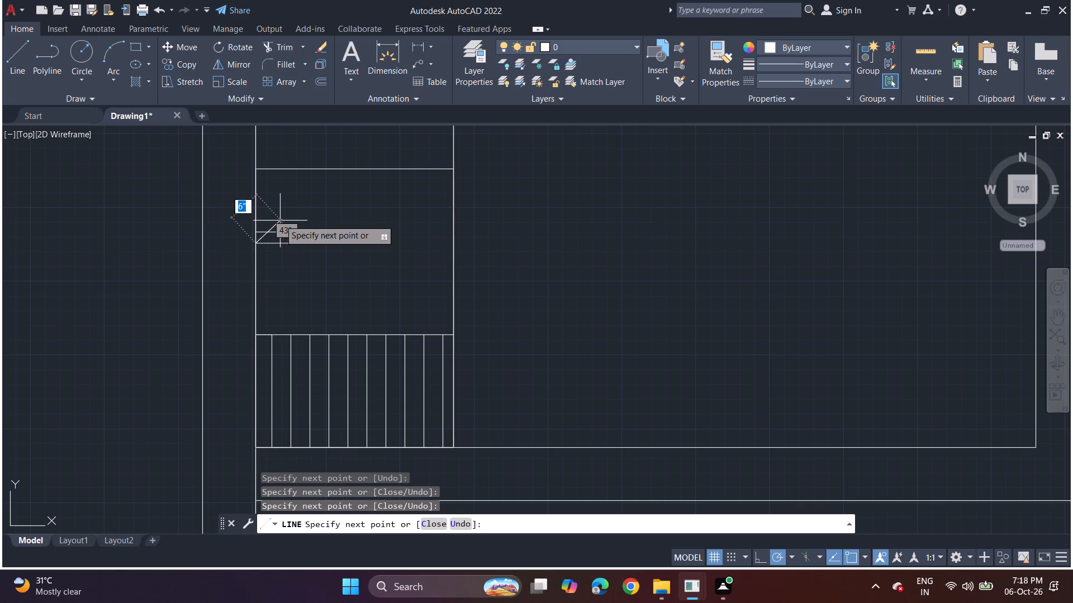
pyautogui.press('space')
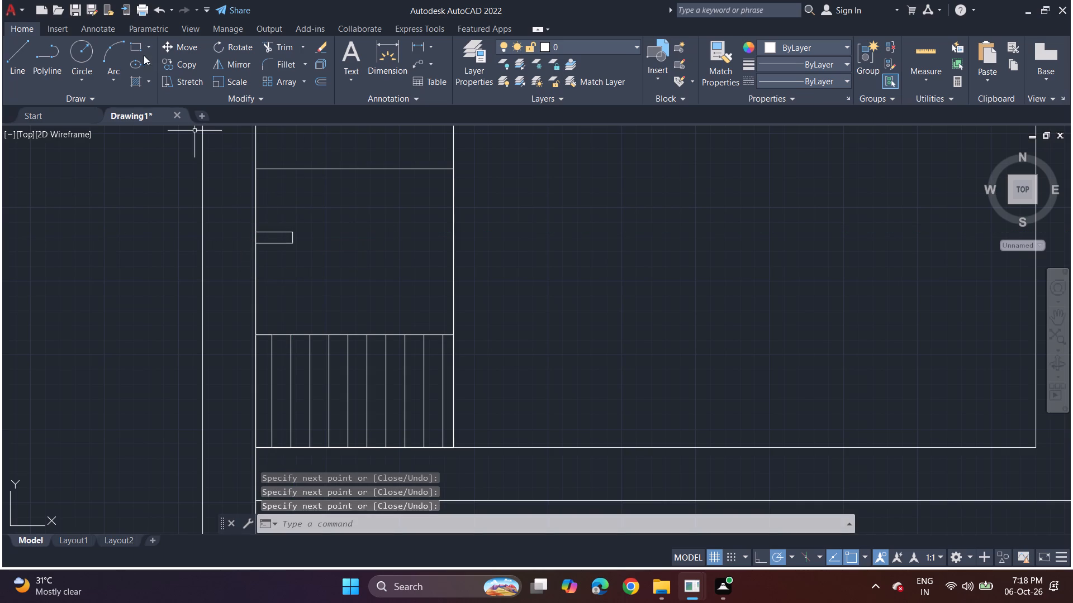
# Draw a circle of about 2" radius centred on the midpoint of the small narrow rectangle's west edge, on the west wall.
pyautogui.click(80, 56)
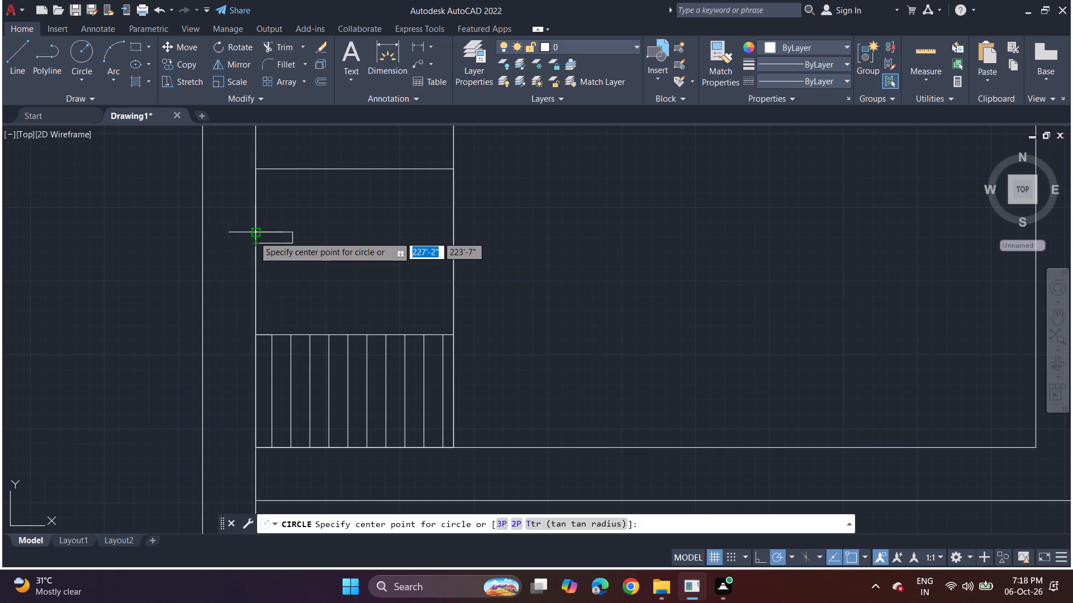
pyautogui.scroll(2, 240, 229)
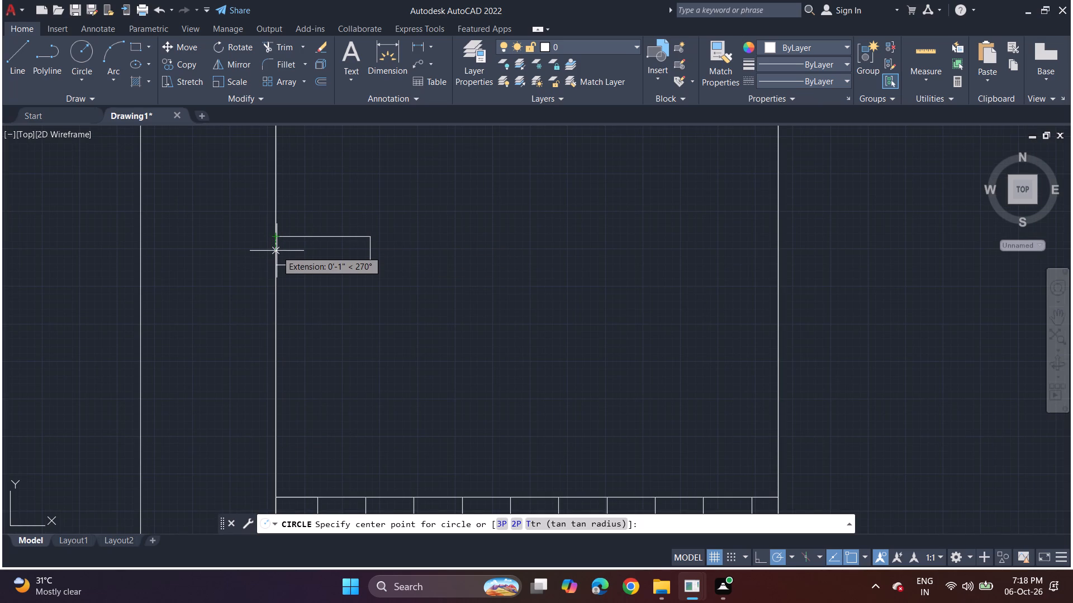
pyautogui.click(277, 251)
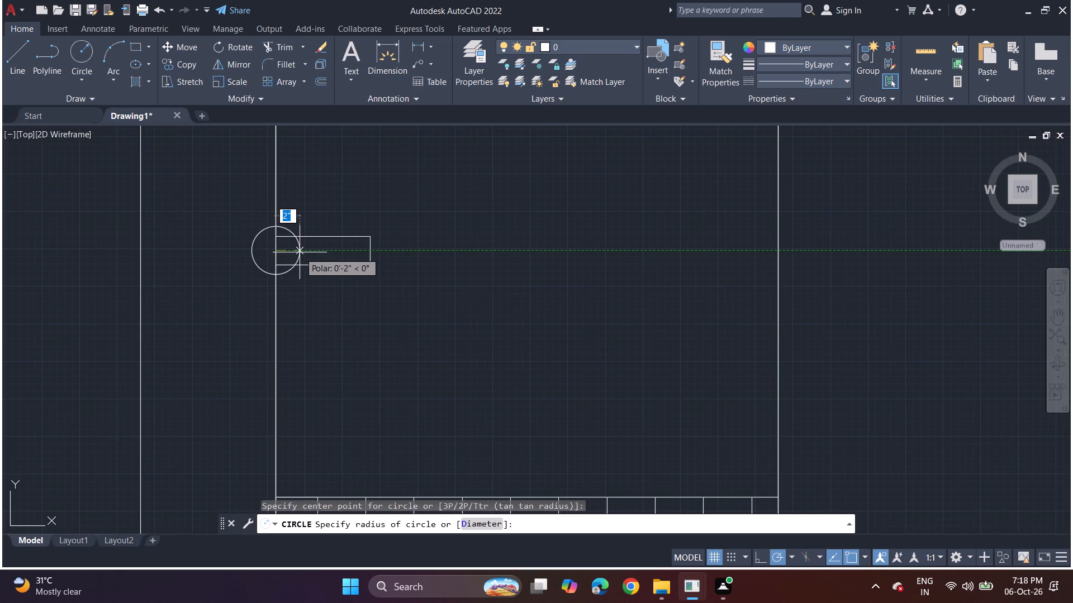
pyautogui.click(306, 254)
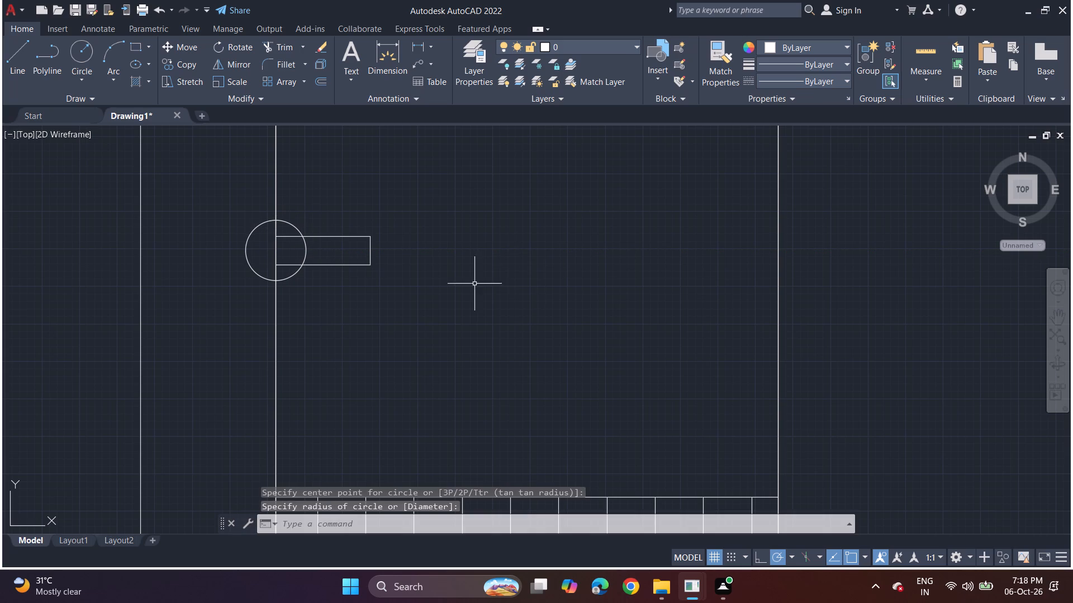
# Offset the upper compartment's north, west, south and east boundary lines inward by one equal short distance.
pyautogui.scroll(-2, 445, 276)
pyautogui.moveTo(487, 264); pyautogui.dragTo(339, 248, button='middle')
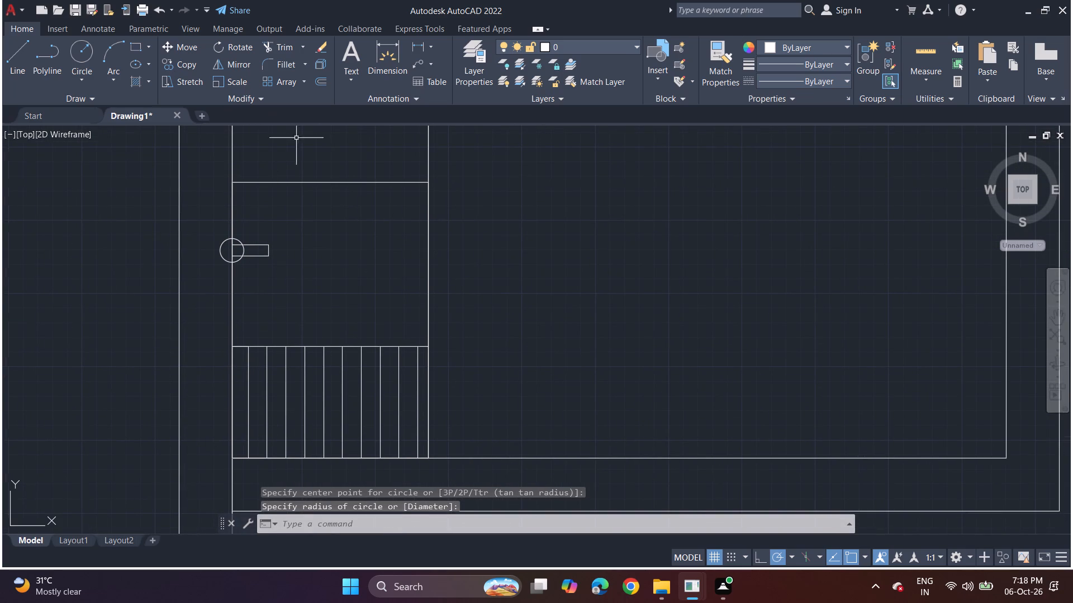
pyautogui.press('o')
pyautogui.press('f')
pyautogui.press('f')
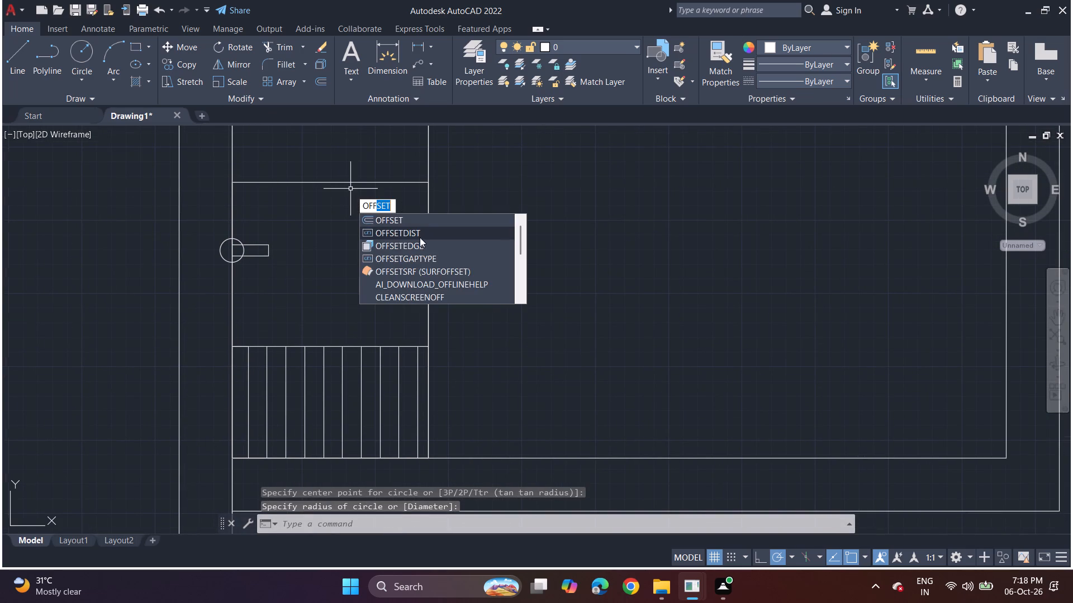
pyautogui.click(418, 221)
pyautogui.moveTo(427, 186); pyautogui.dragTo(429, 193)
pyautogui.click(432, 207)
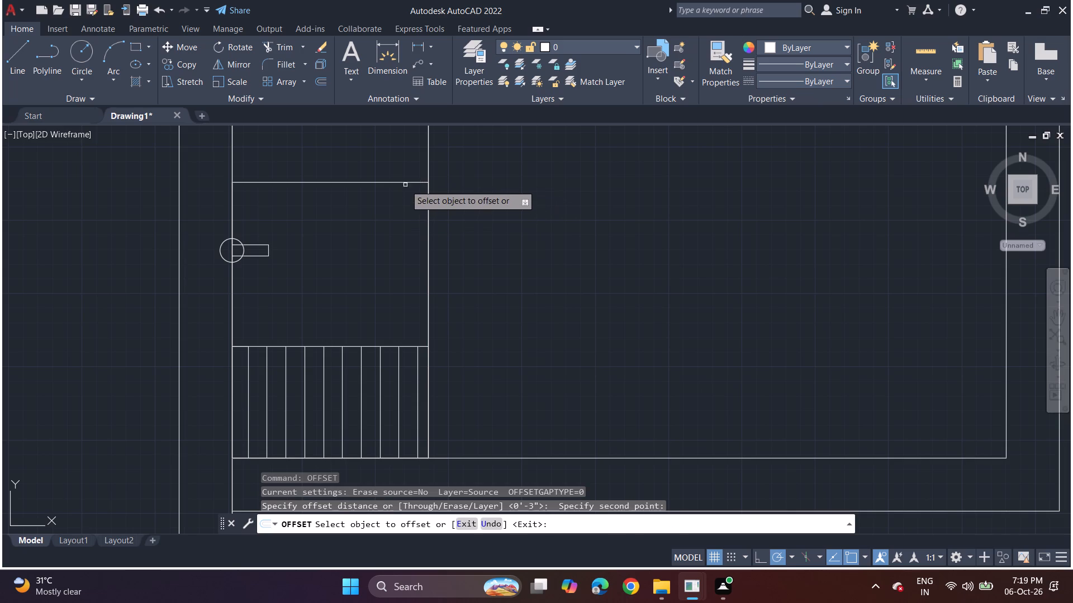
pyautogui.click(405, 184)
pyautogui.click(406, 199)
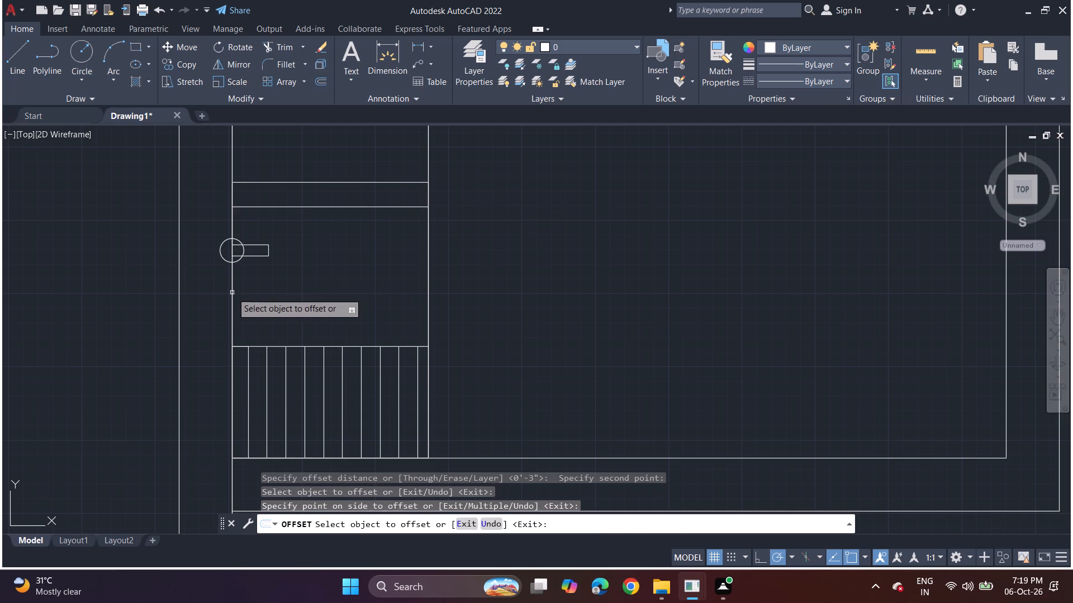
pyautogui.click(232, 293)
pyautogui.click(291, 280)
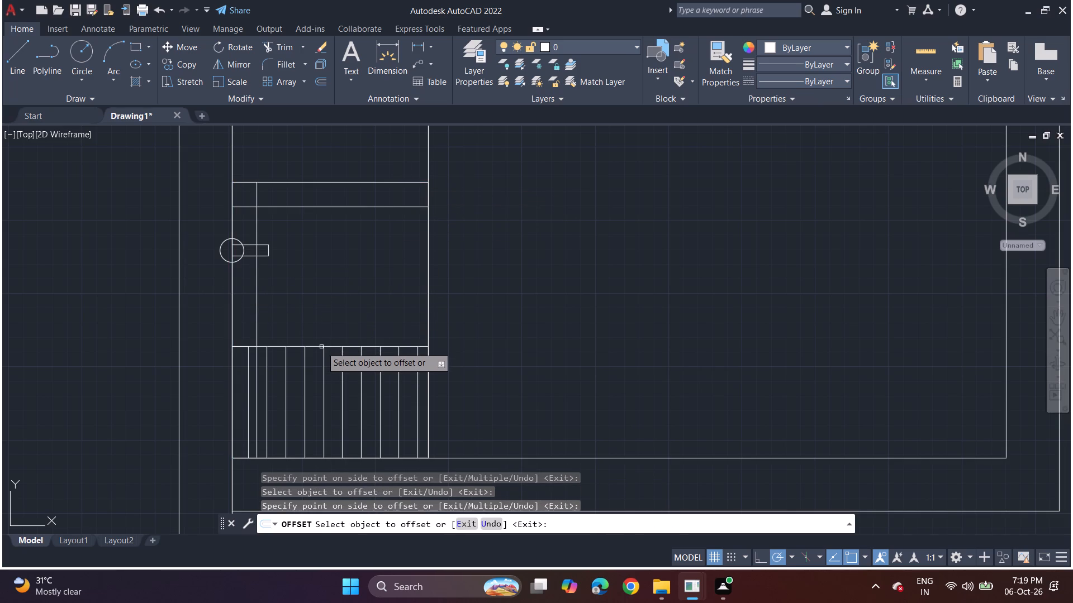
pyautogui.click(314, 345)
pyautogui.moveTo(322, 327); pyautogui.dragTo(382, 293)
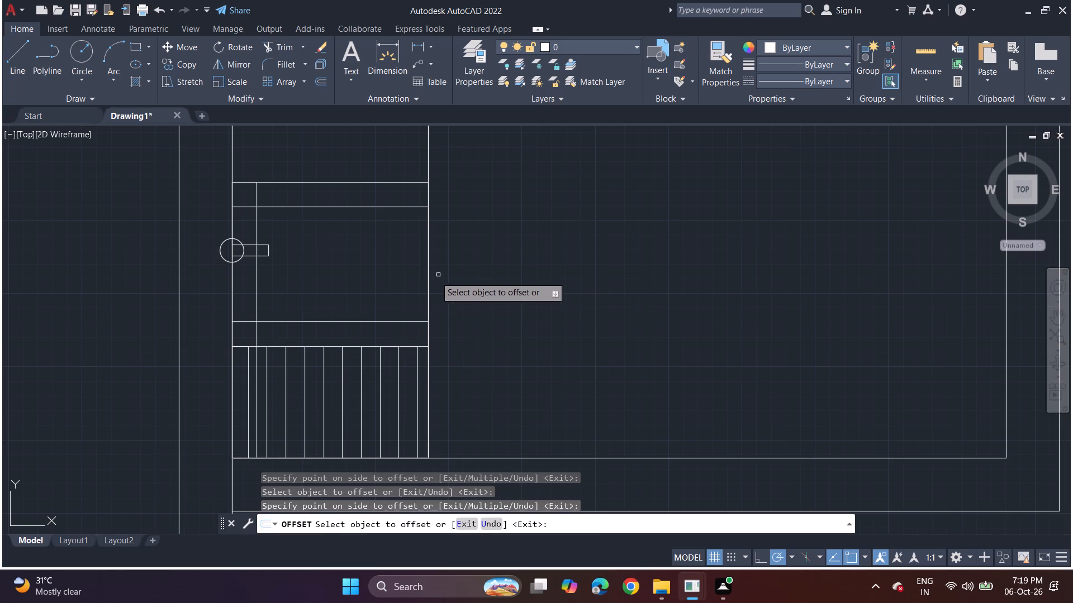
pyautogui.click(429, 283)
pyautogui.click(408, 279)
# Trim the offset lines' overhangs at the upper compartment's two north corners, plus the west end of the south offset line.
pyautogui.scroll(-2, 417, 237)
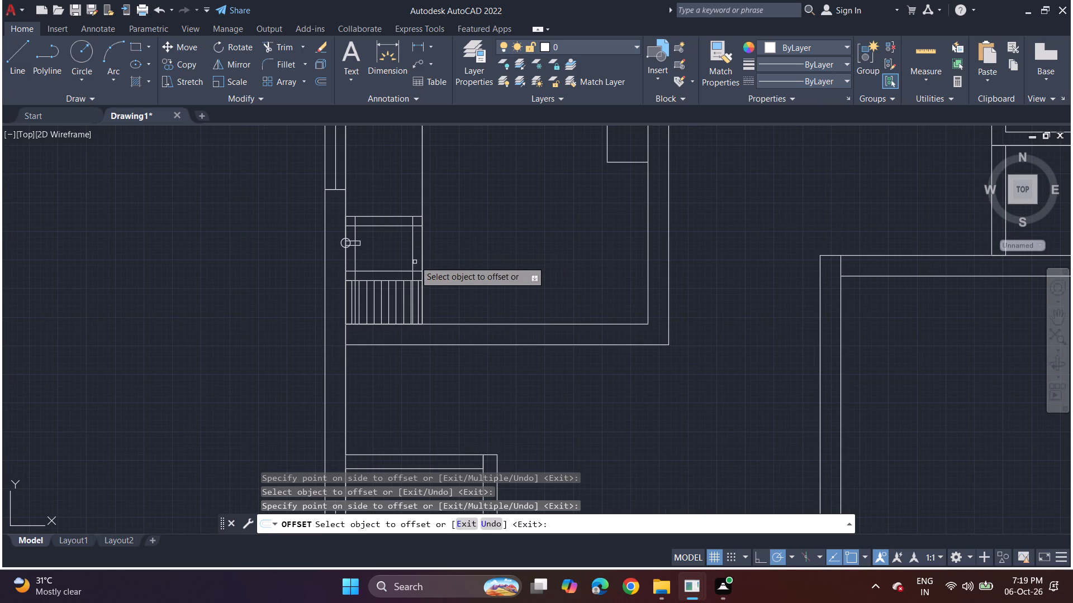
pyautogui.scroll(2, 415, 250)
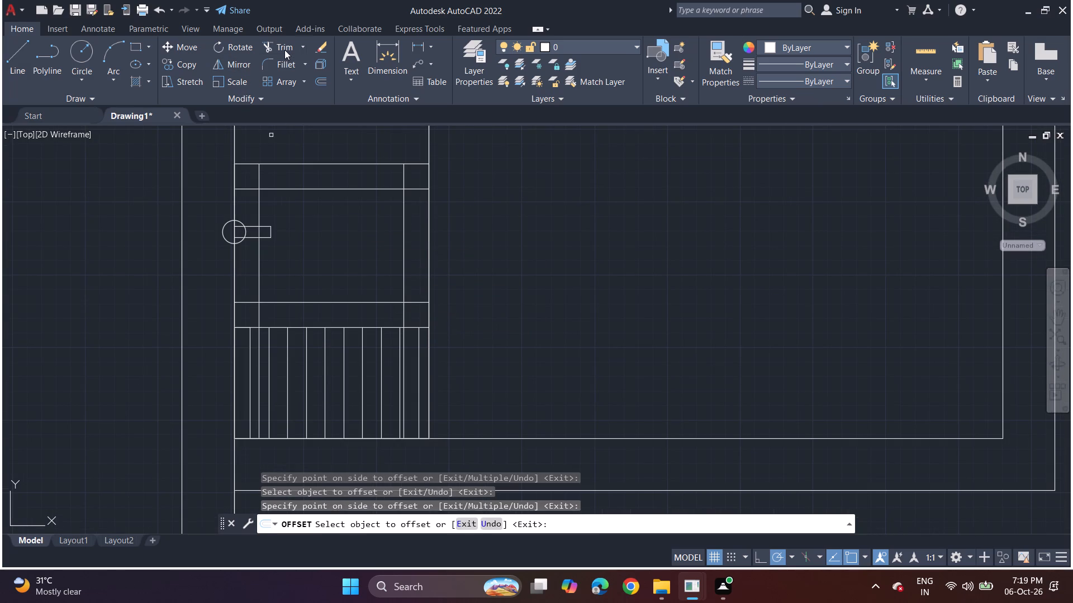
pyautogui.click(284, 50)
pyautogui.moveTo(414, 186); pyautogui.dragTo(416, 201)
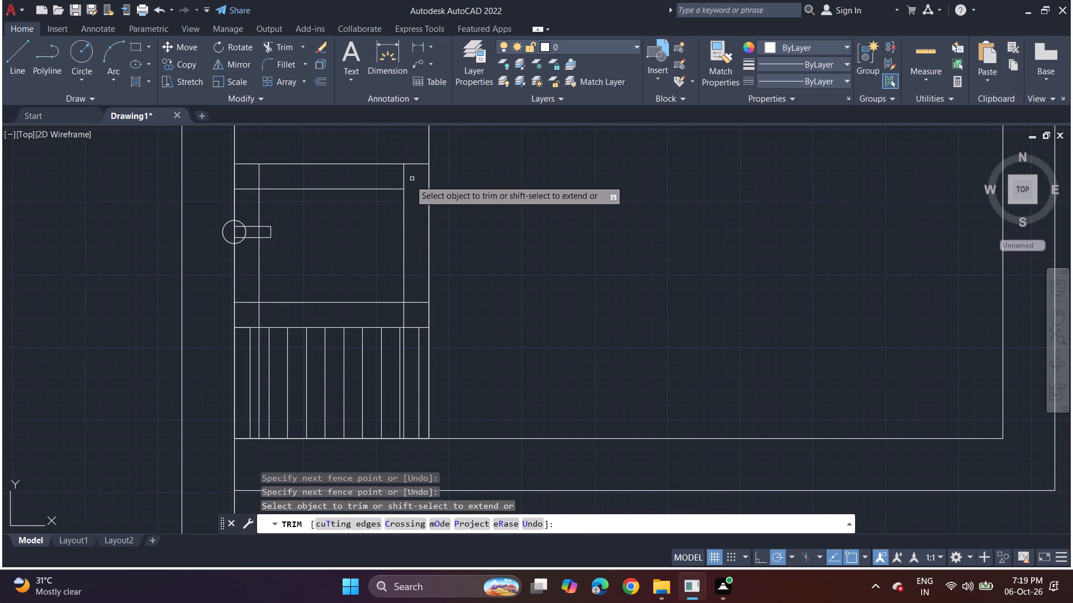
pyautogui.moveTo(390, 180); pyautogui.dragTo(379, 178)
pyautogui.moveTo(378, 178); pyautogui.dragTo(418, 182)
pyautogui.doubleClick(407, 176)
pyautogui.click(398, 176)
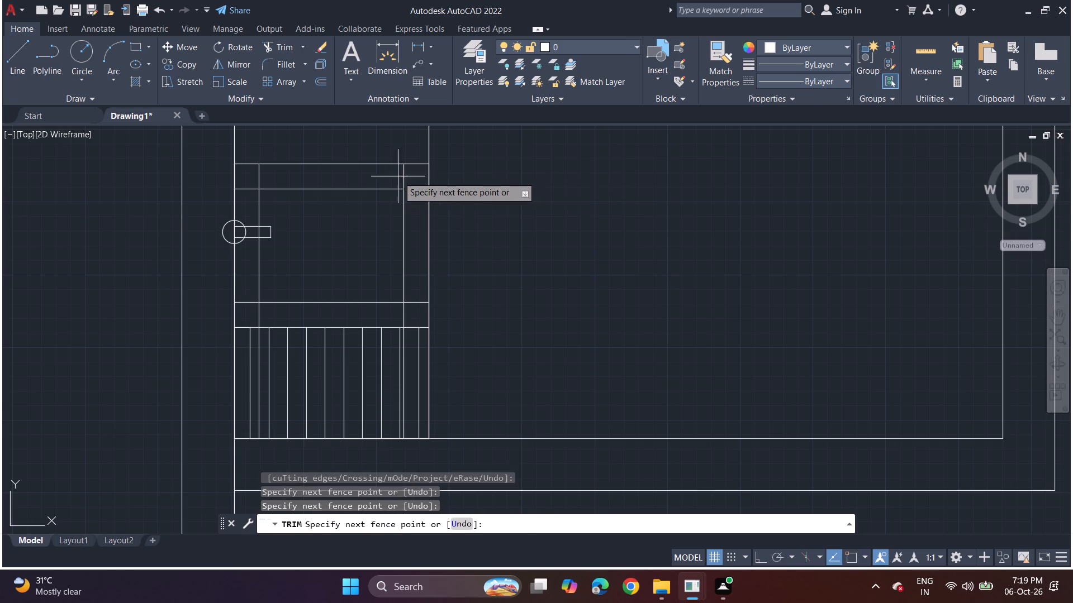
pyautogui.click(393, 175)
pyautogui.click(253, 174)
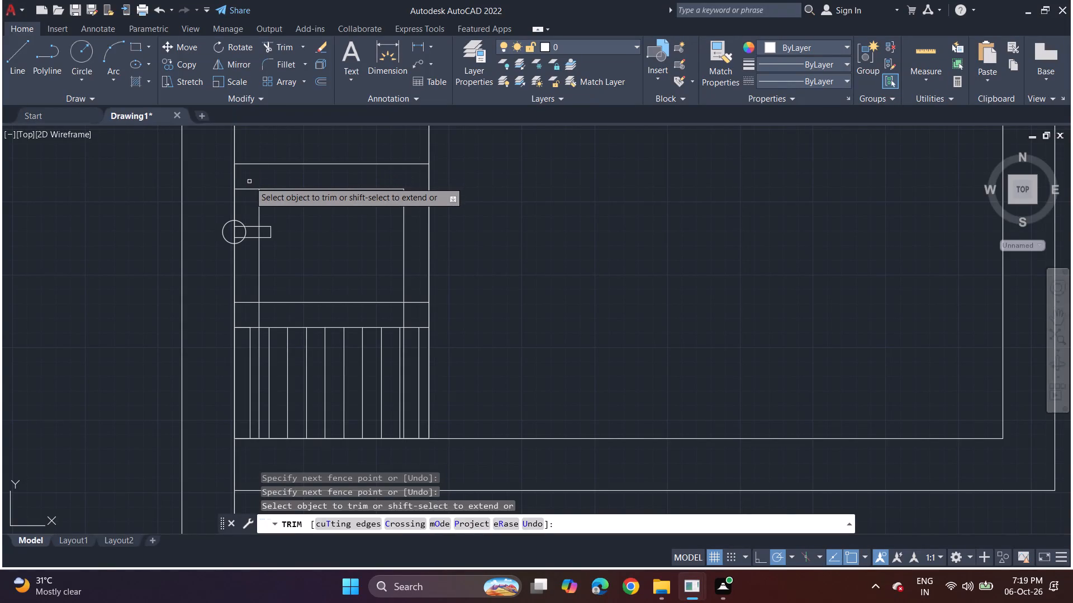
pyautogui.moveTo(249, 181); pyautogui.dragTo(249, 193)
pyautogui.moveTo(244, 290); pyautogui.dragTo(244, 305)
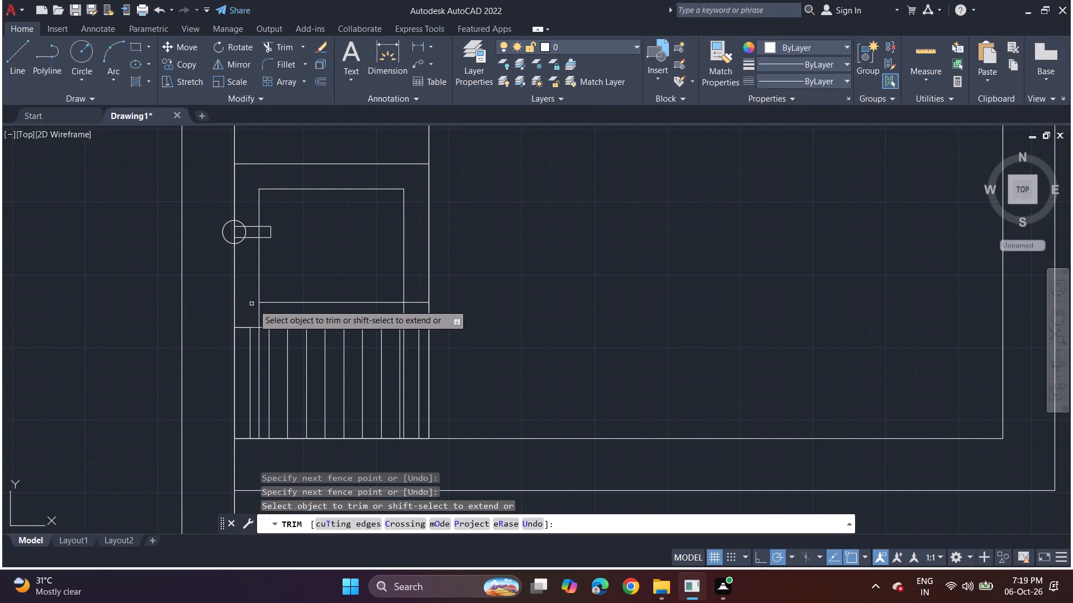
# Trim both vertical offset lines below the inner rectangle down to the ribbed compartment, and the south offset line's east end.
pyautogui.moveTo(254, 312); pyautogui.dragTo(430, 327)
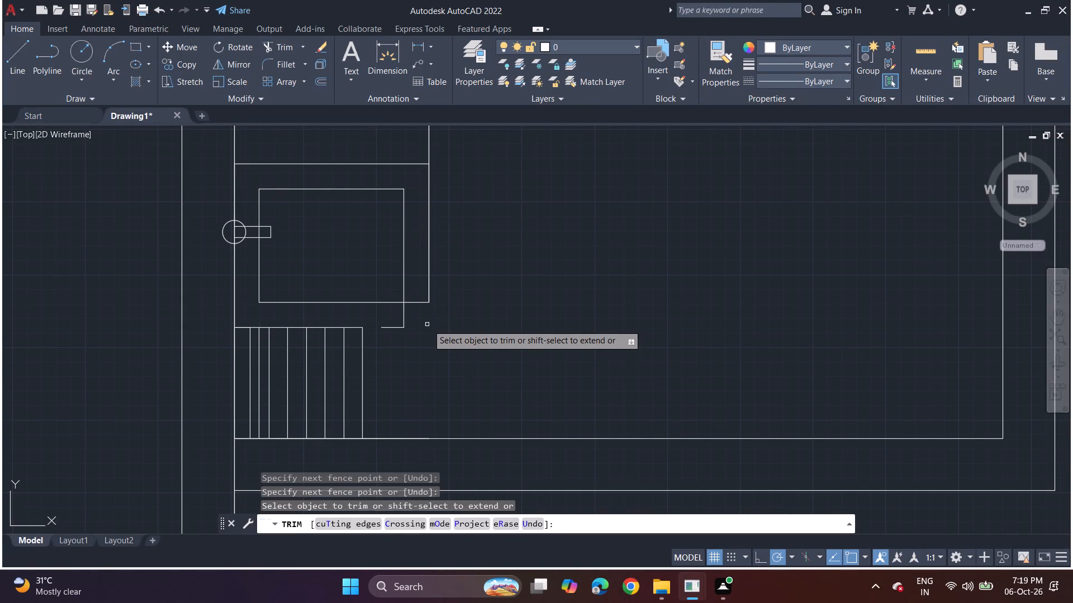
pyautogui.hotkey('ctrl', 'z')
pyautogui.moveTo(412, 312); pyautogui.dragTo(350, 317)
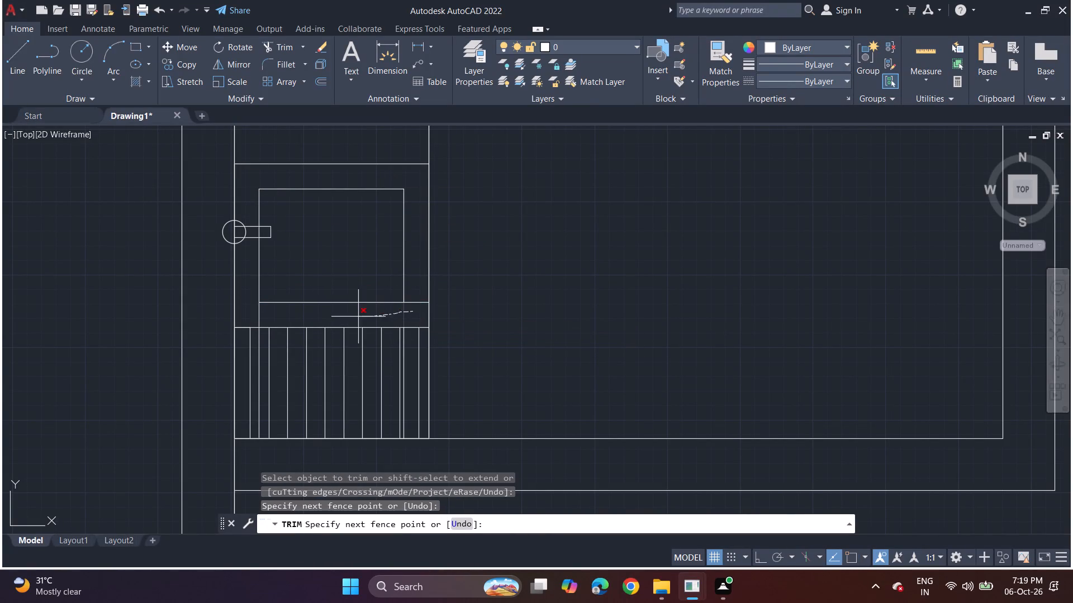
pyautogui.moveTo(350, 317); pyautogui.dragTo(324, 317)
pyautogui.click(299, 317)
pyautogui.click(267, 314)
pyautogui.click(232, 322)
pyautogui.moveTo(232, 322); pyautogui.dragTo(266, 314)
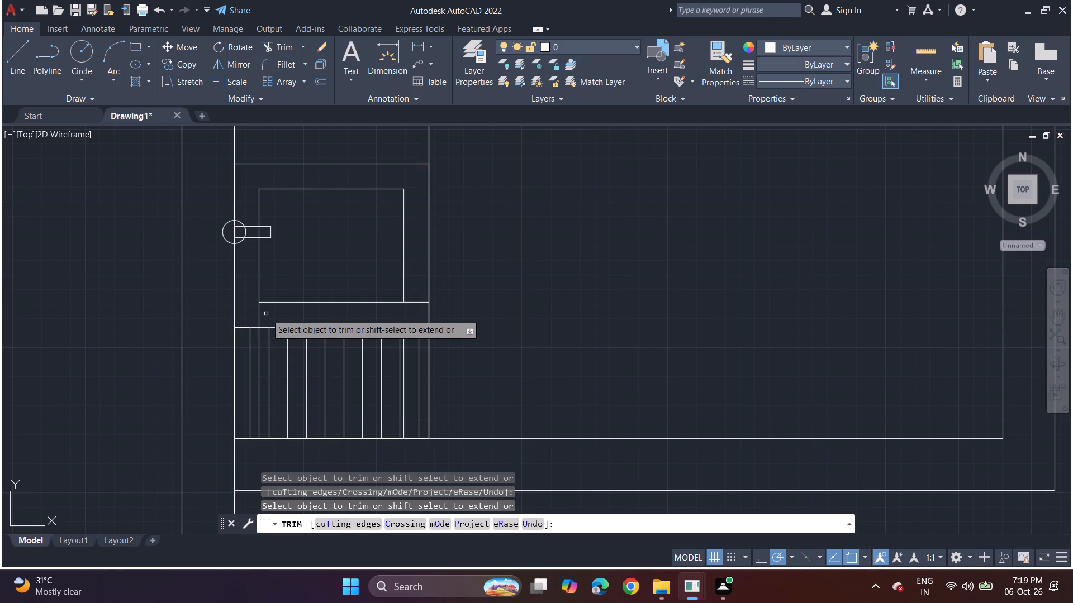
pyautogui.moveTo(254, 316); pyautogui.dragTo(267, 318)
pyautogui.click(271, 319)
pyautogui.moveTo(418, 312); pyautogui.dragTo(419, 295)
pyautogui.click(421, 293)
pyautogui.click(421, 304)
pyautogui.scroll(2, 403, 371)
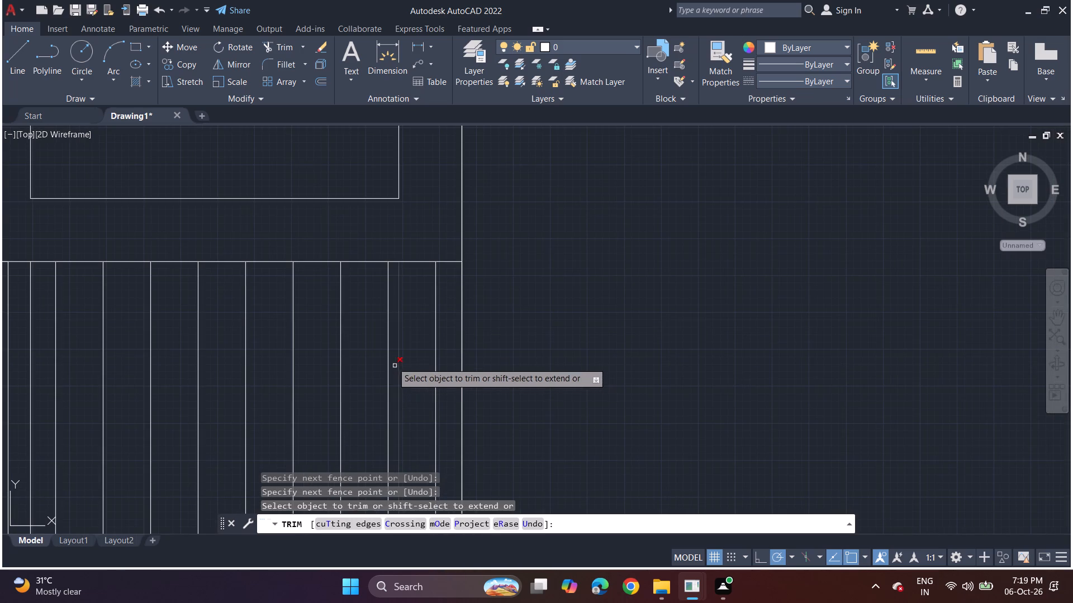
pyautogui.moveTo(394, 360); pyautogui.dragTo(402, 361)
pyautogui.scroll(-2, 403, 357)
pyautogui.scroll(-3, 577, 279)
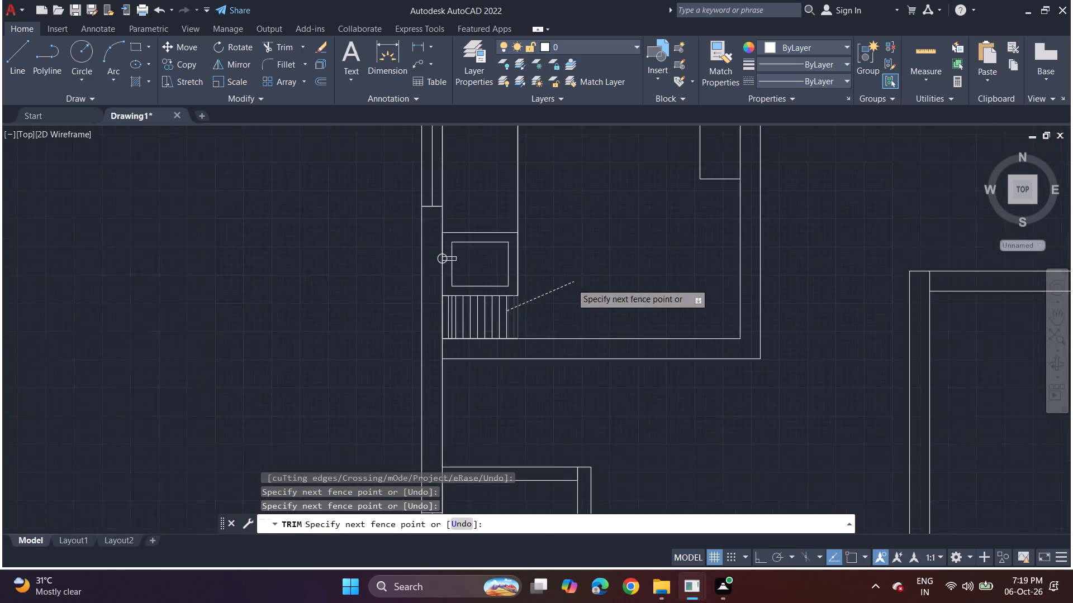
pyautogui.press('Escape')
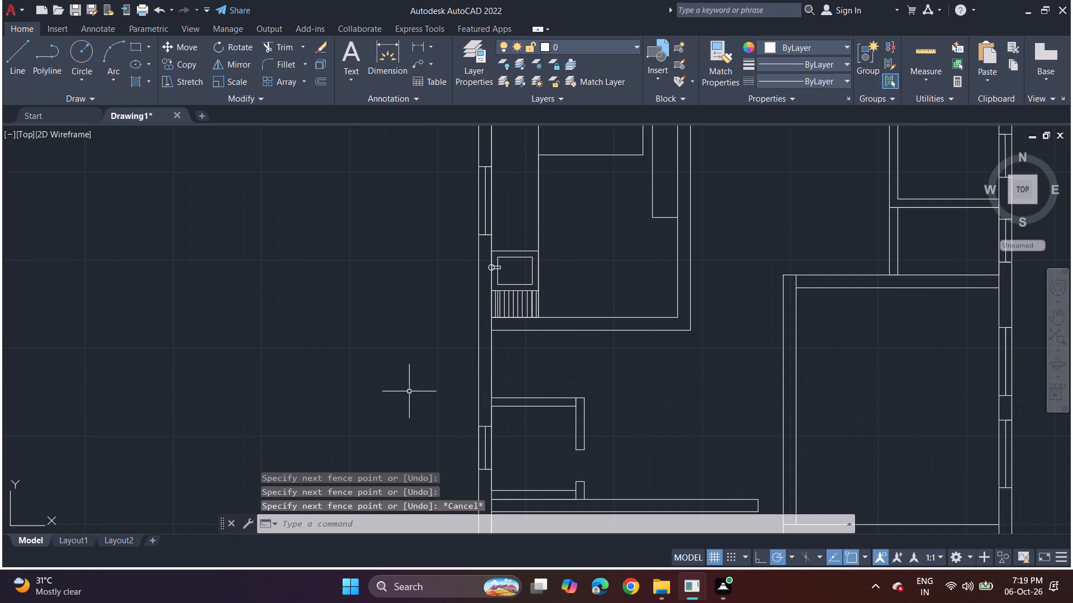
# Trim the west counter's front edge between the north wall and the L-shaped counter's inner corner.
pyautogui.moveTo(562, 294); pyautogui.dragTo(324, 370, button='middle')
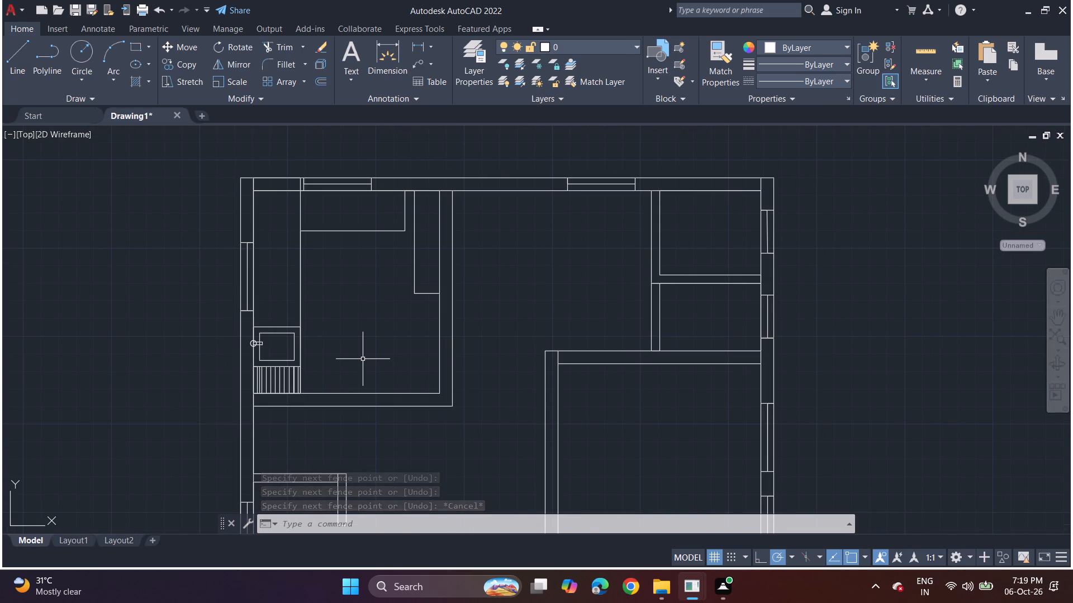
pyautogui.moveTo(288, 213); pyautogui.dragTo(319, 212)
pyautogui.click(320, 212)
pyautogui.press('Escape')
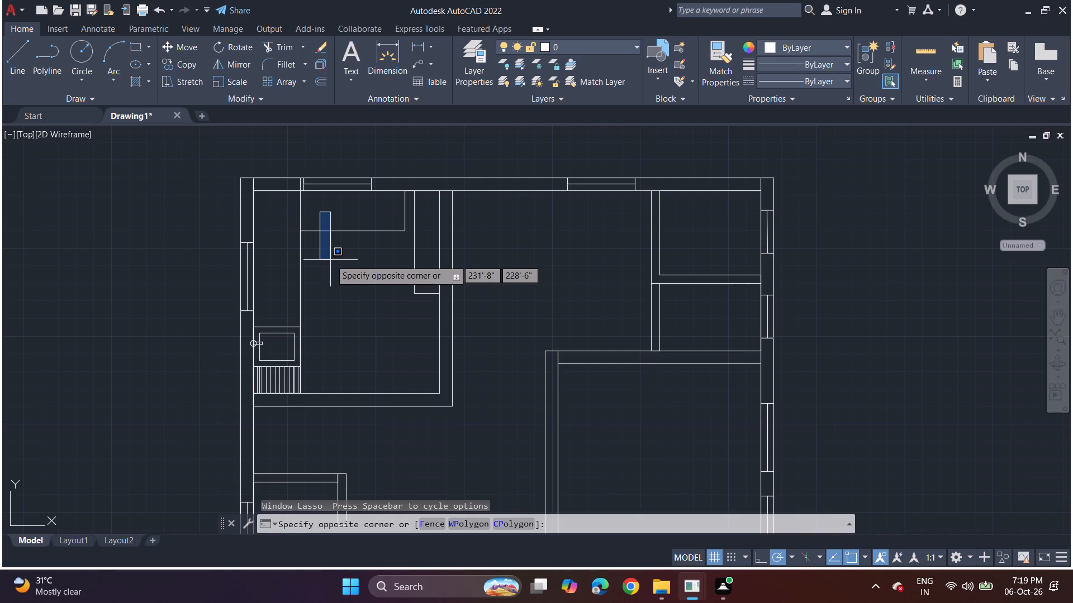
pyautogui.press('space')
pyautogui.moveTo(291, 221); pyautogui.dragTo(320, 216)
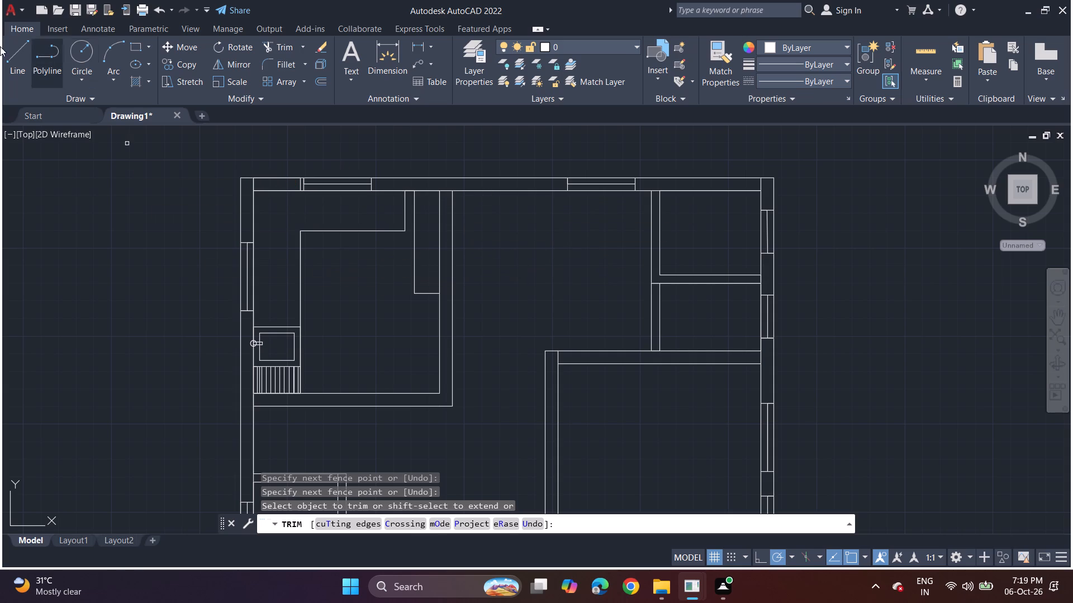
# Start drawing a new line.
pyautogui.moveTo(136, 302); pyautogui.dragTo(362, 314, button='middle')
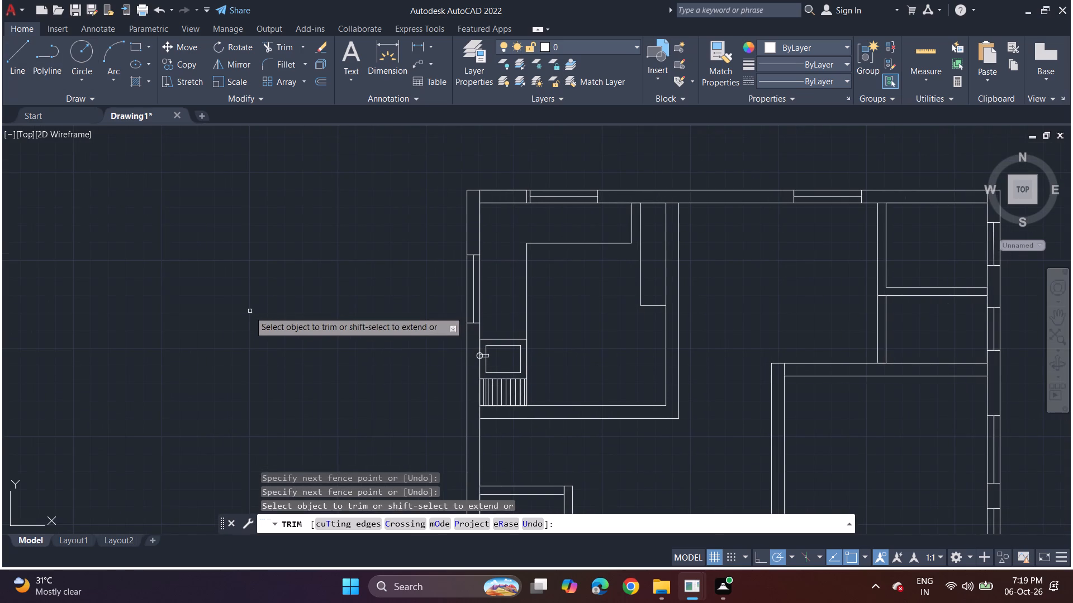
pyautogui.click(0, 60)
pyautogui.click(16, 58)
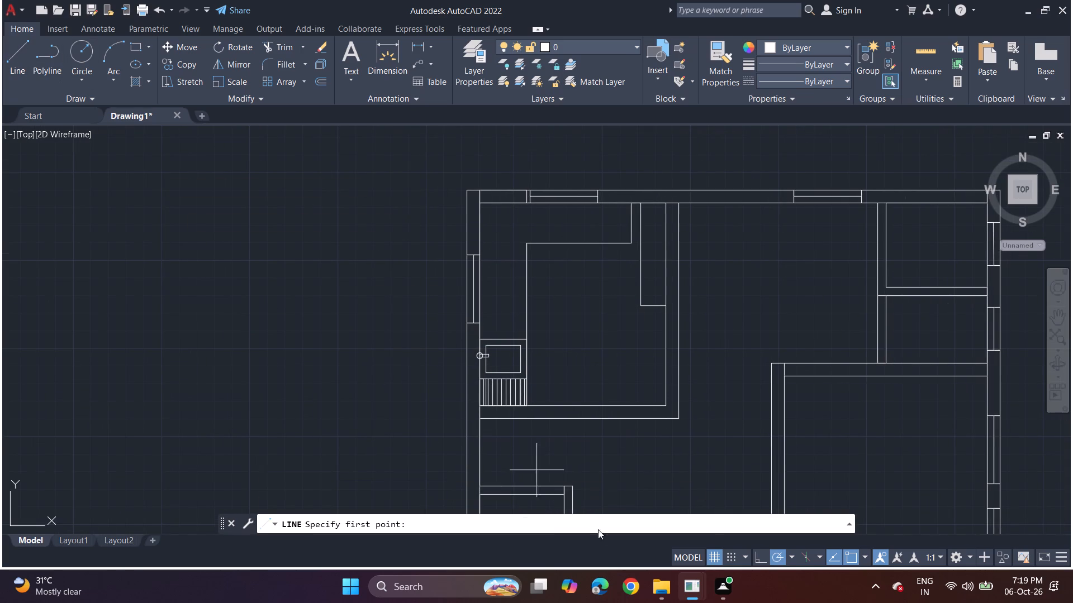
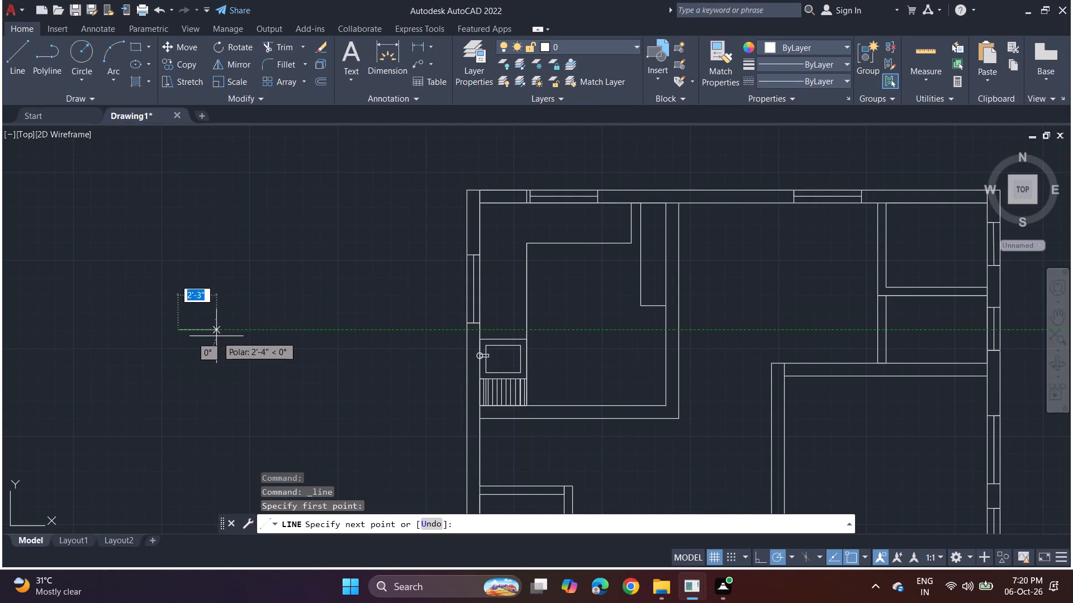
# Draw a door symbol west of the plan: a horizontal base line with a narrow upright leaf at its east end.
pyautogui.click(231, 333)
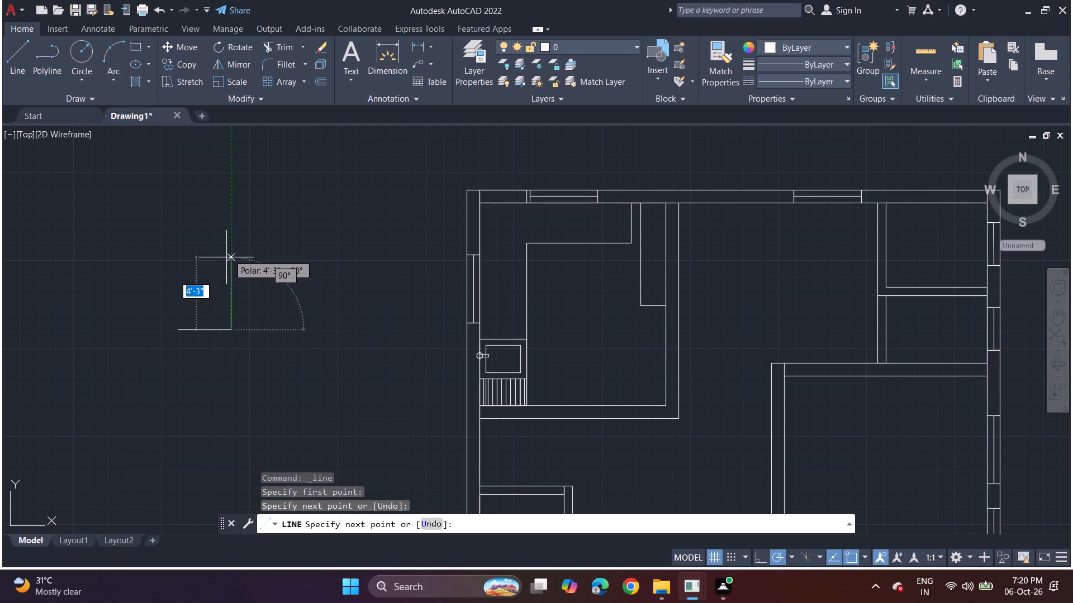
pyautogui.click(227, 276)
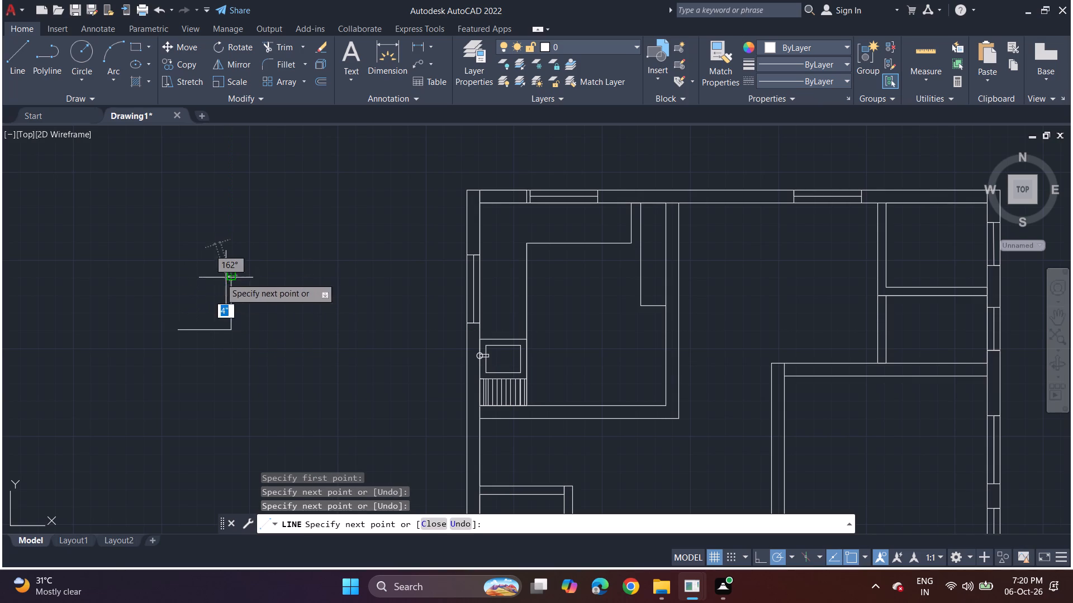
pyautogui.click(226, 275)
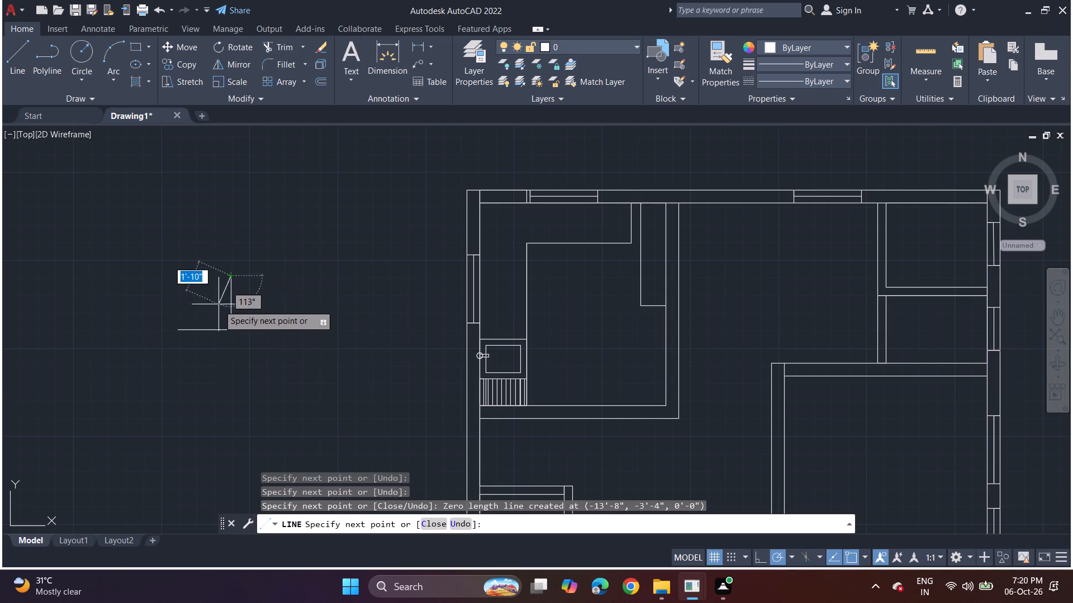
pyautogui.click(224, 278)
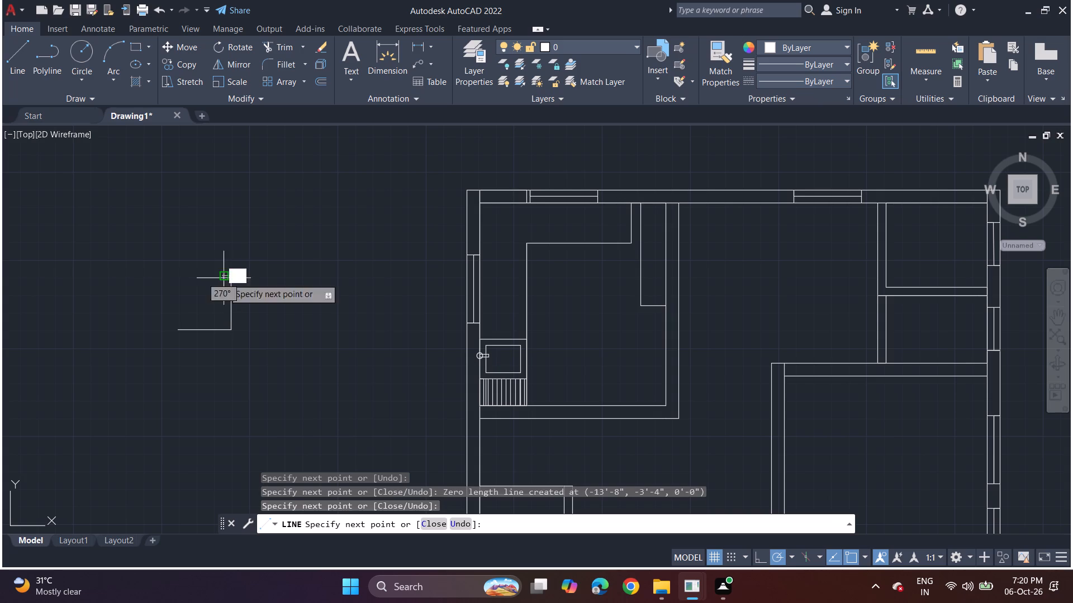
pyautogui.hotkey('ctrl', 'z')
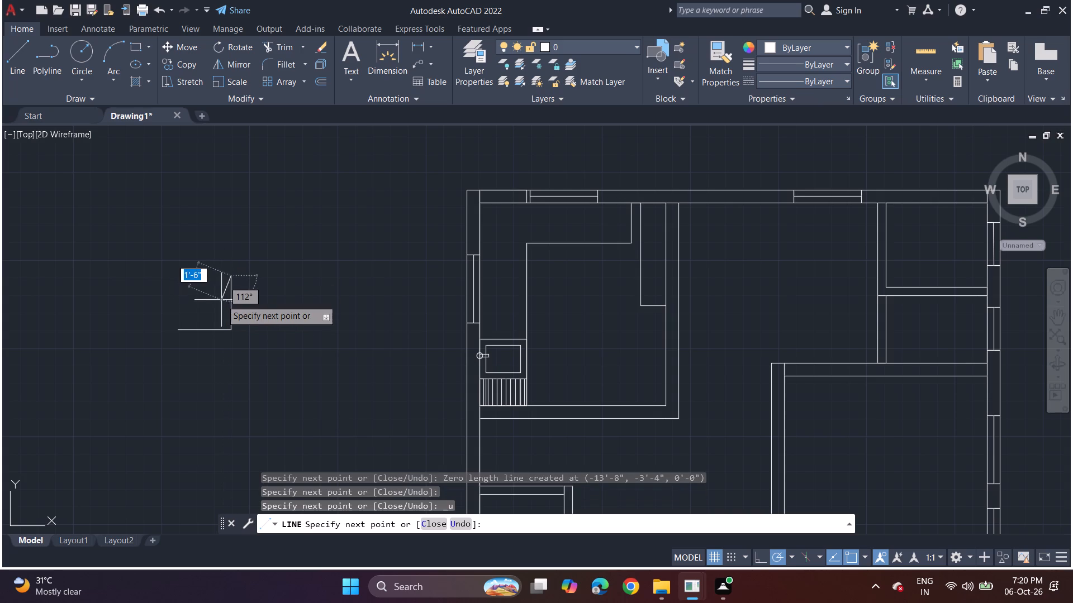
pyautogui.scroll(3, 221, 300)
pyautogui.click(247, 204)
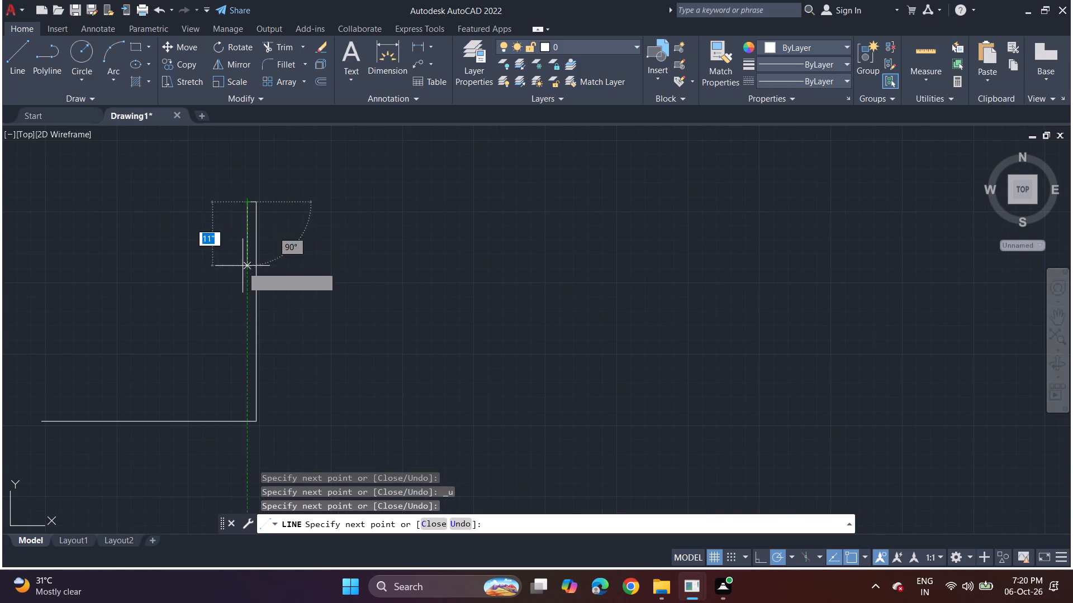
pyautogui.click(243, 409)
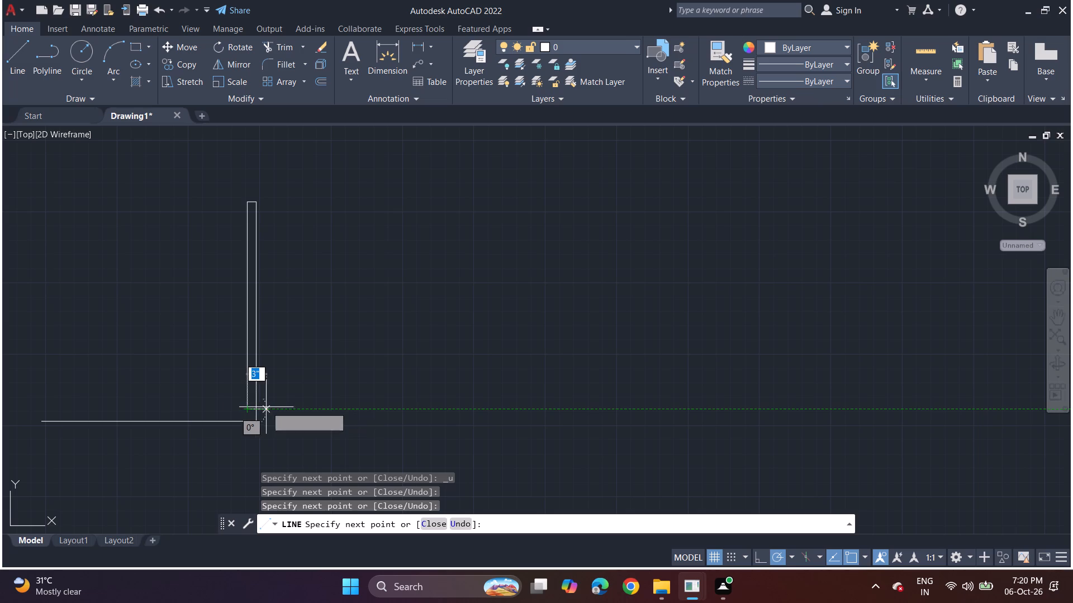
# Continue the lines around a small jamb block at the leaf's foot, ending at the leaf's outer bottom corner.
pyautogui.click(268, 407)
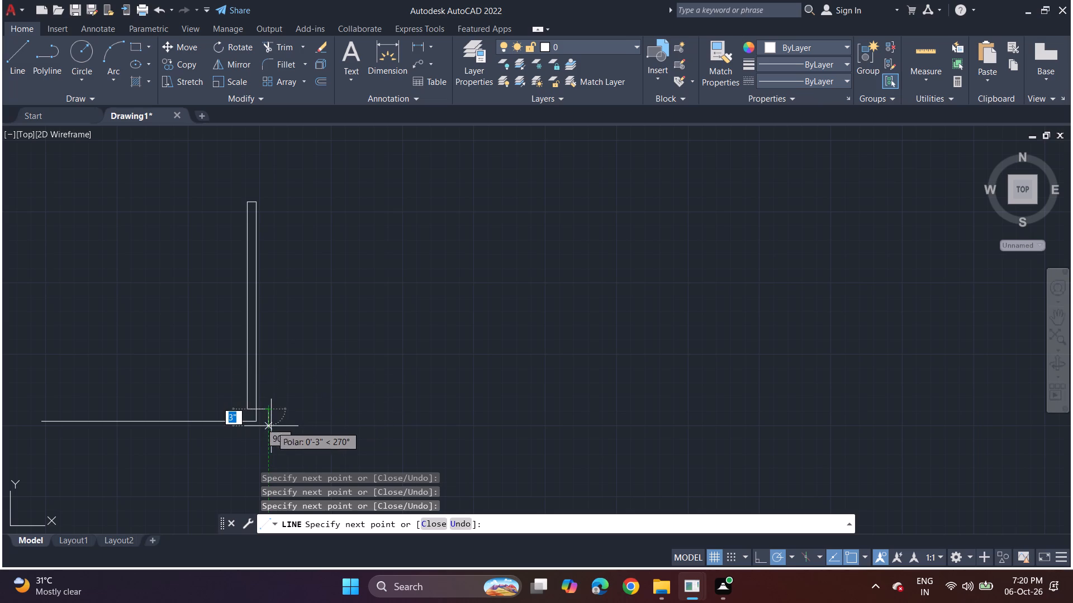
pyautogui.click(265, 419)
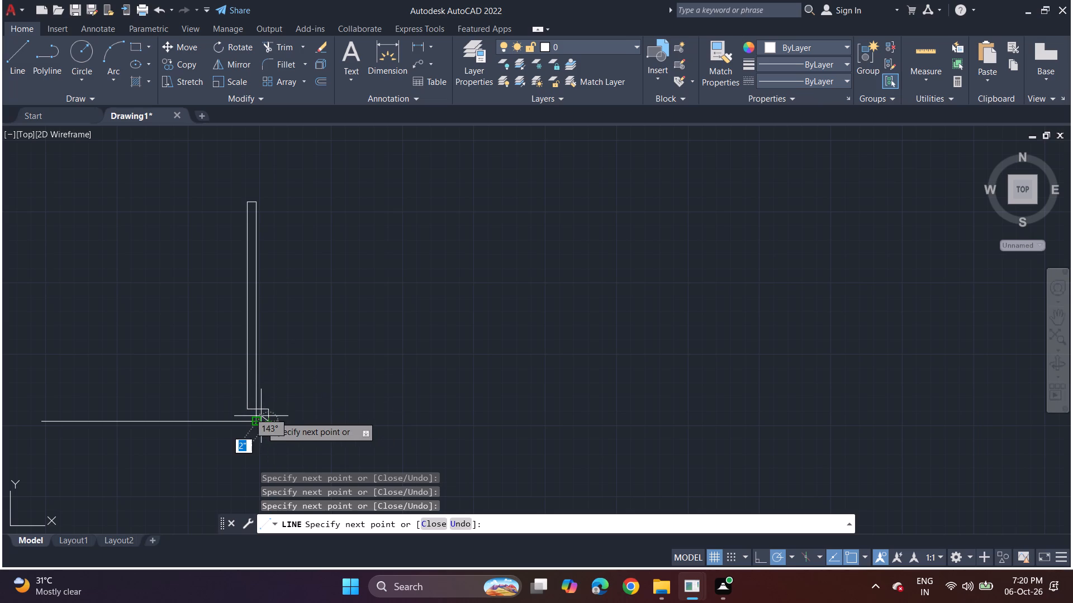
pyautogui.click(259, 418)
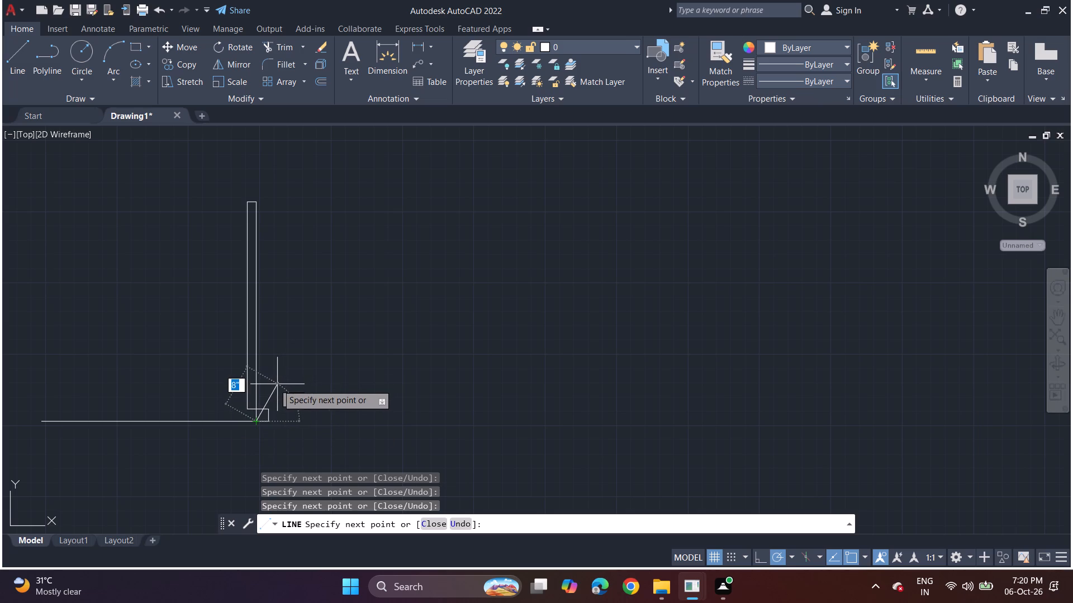
pyautogui.press('space')
# Draw a matching small jamb block on the west end of the door's base line.
pyautogui.moveTo(176, 364); pyautogui.dragTo(321, 366, button='middle')
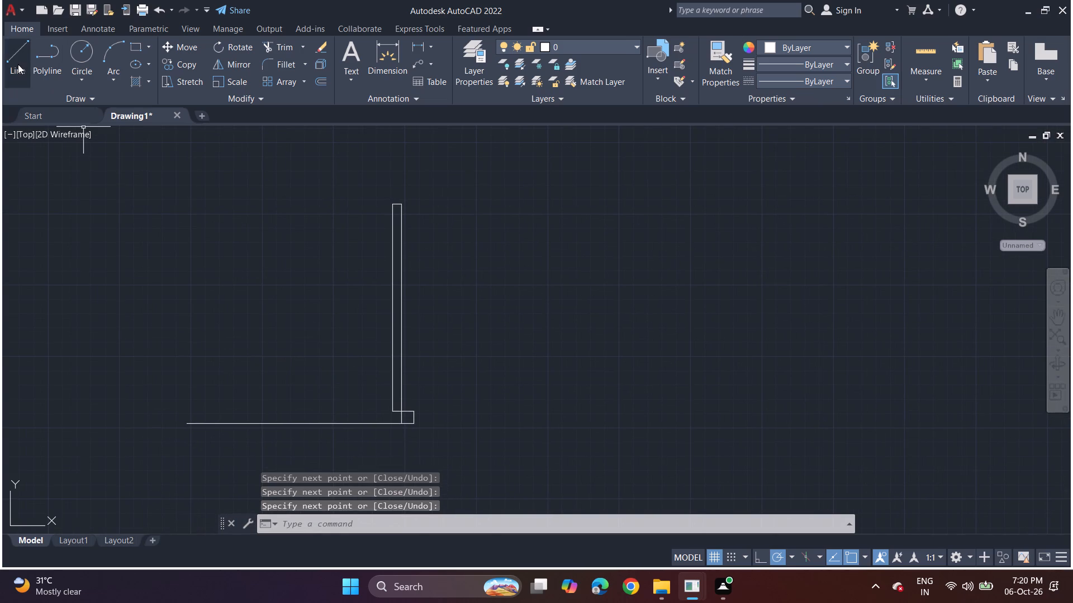
pyautogui.click(18, 64)
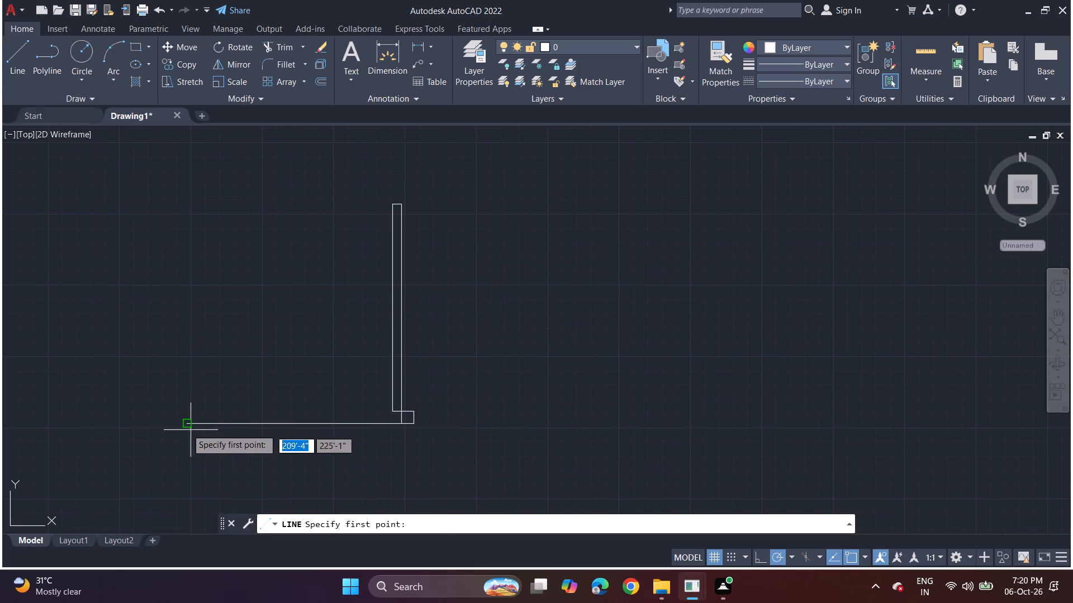
pyautogui.click(186, 424)
pyautogui.click(188, 408)
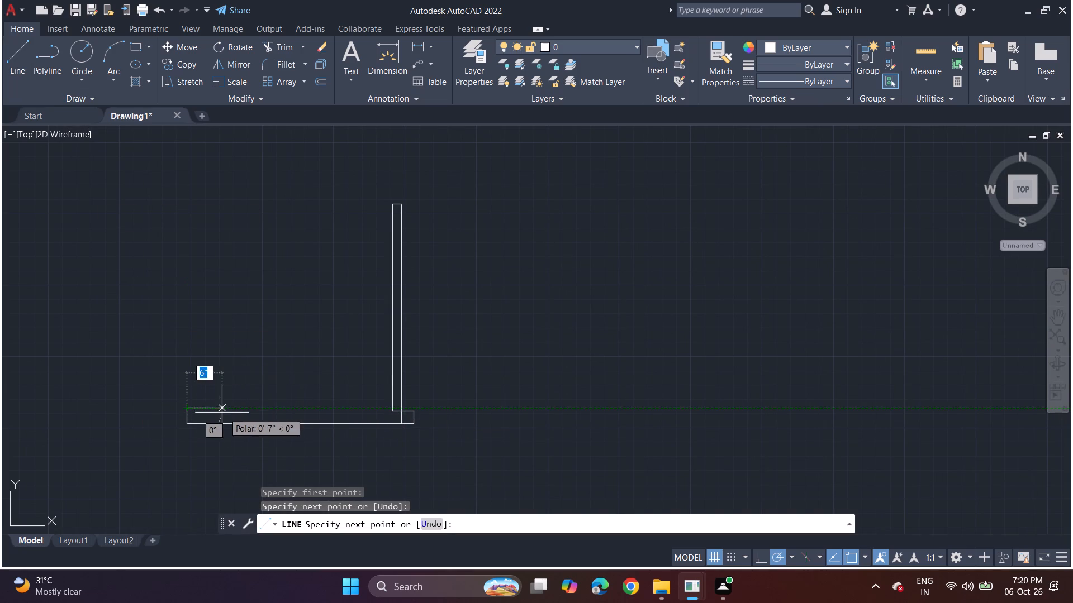
pyautogui.click(195, 410)
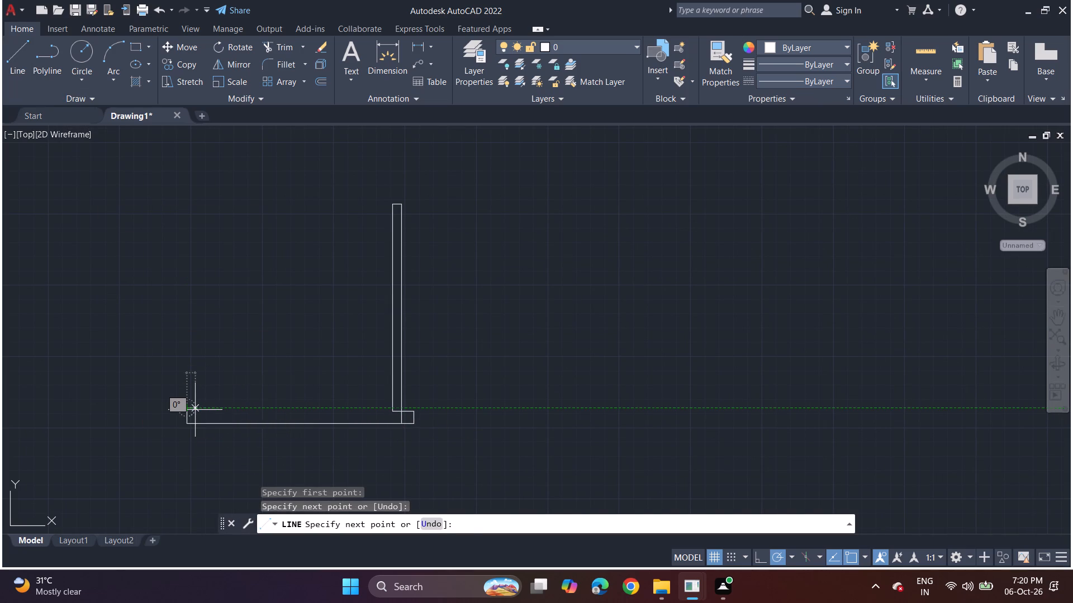
pyautogui.click(197, 421)
pyautogui.press('space')
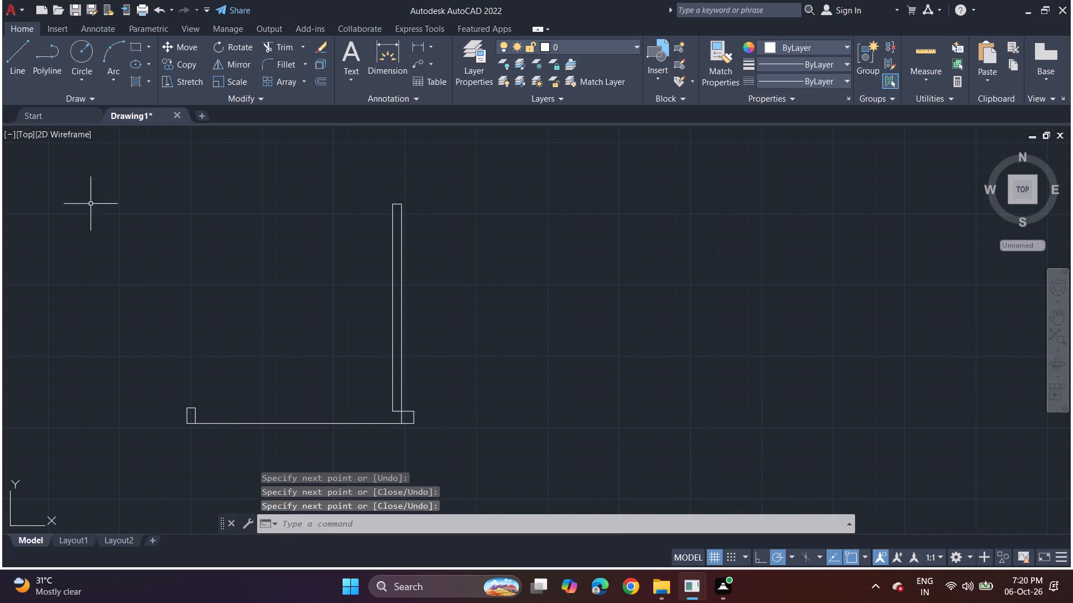
# Draw a three-point swing arc from the west jamb's inner bottom corner through the leaf's top outer corner, ending freely to the east.
pyautogui.click(116, 81)
pyautogui.click(139, 106)
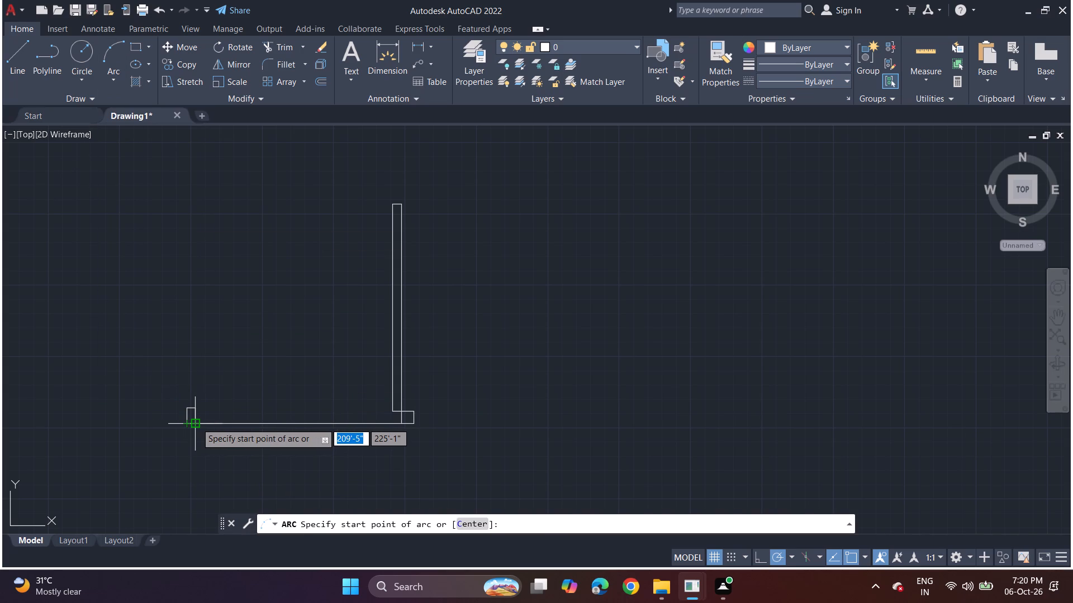
pyautogui.moveTo(199, 423); pyautogui.dragTo(199, 418)
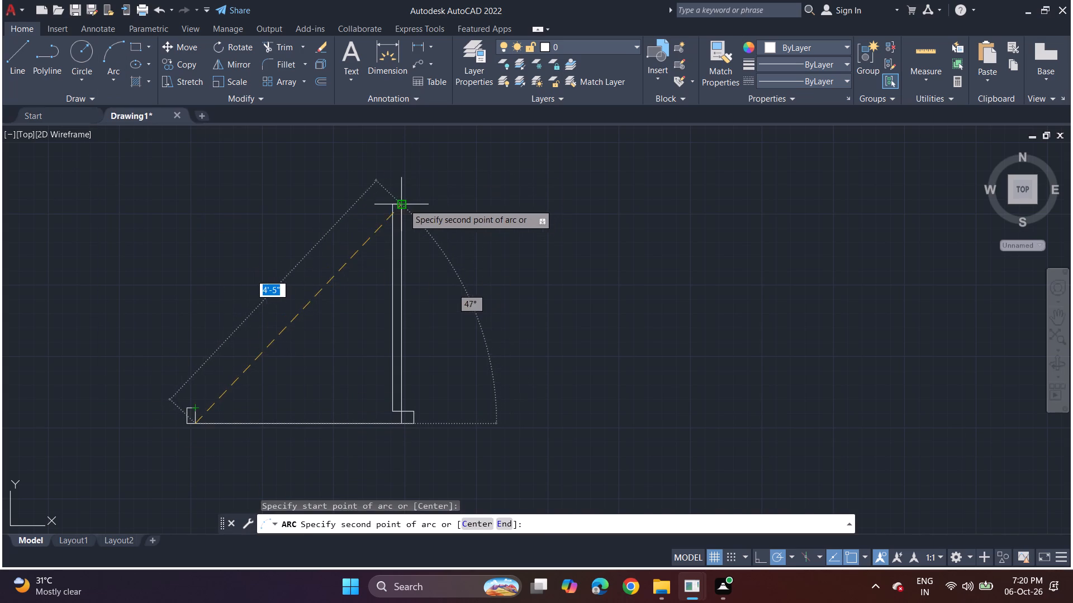
pyautogui.click(403, 204)
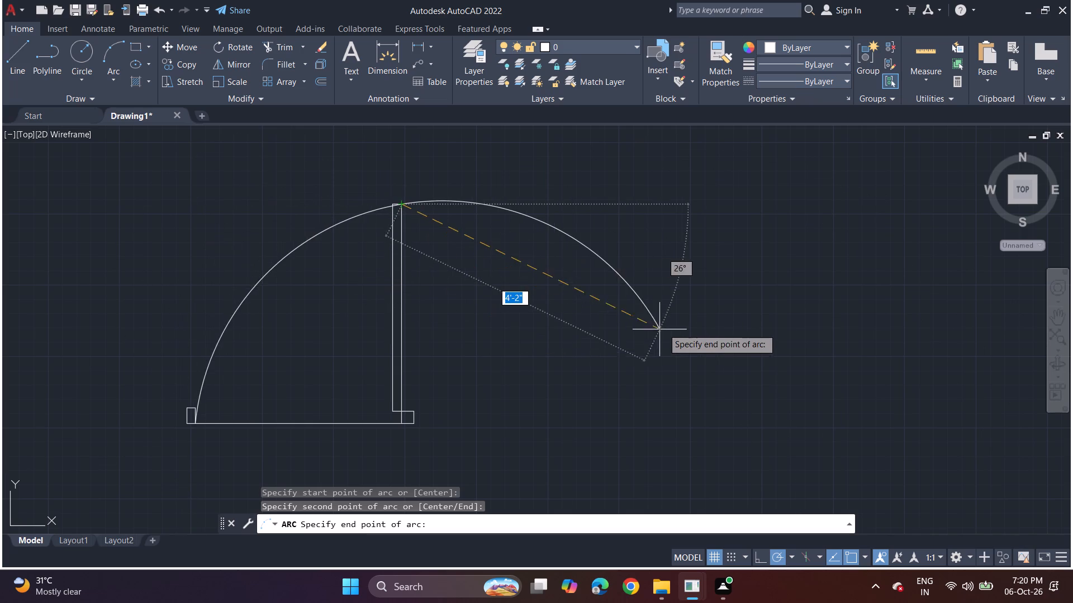
pyautogui.click(597, 364)
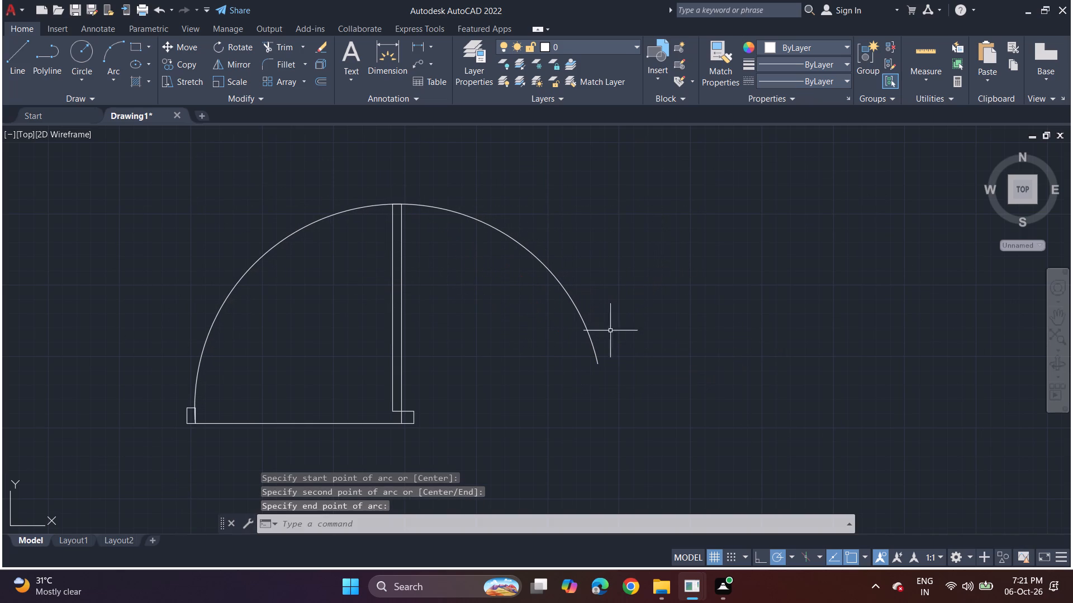
# Trim the part of the swing arc that extends east beyond the door leaf.
pyautogui.click(264, 50)
pyautogui.moveTo(454, 211); pyautogui.dragTo(453, 224)
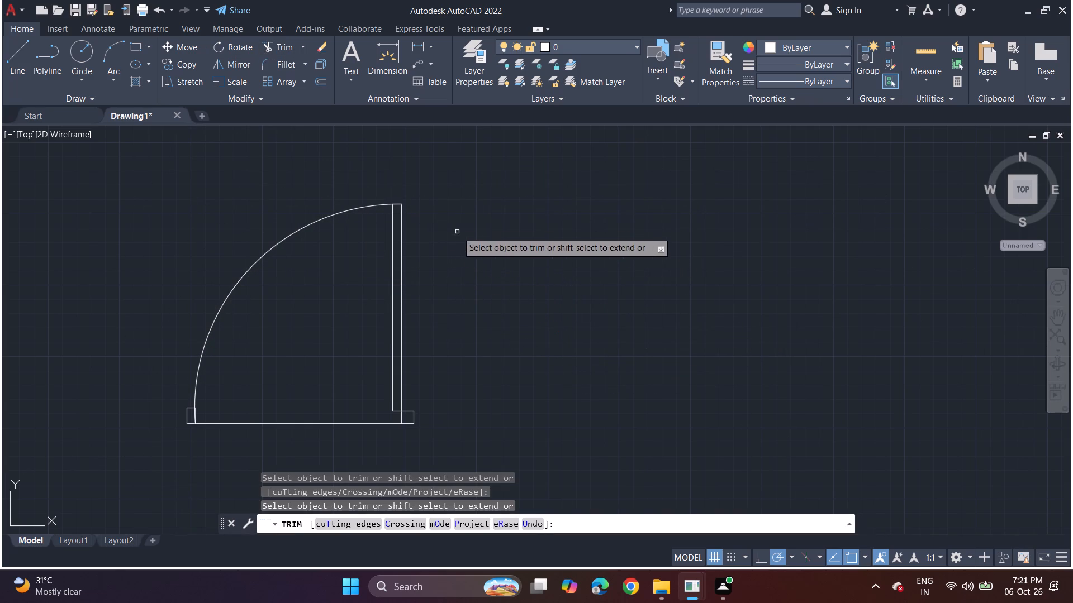
pyautogui.scroll(-2, 512, 262)
pyautogui.moveTo(533, 290); pyautogui.dragTo(334, 291, button='middle')
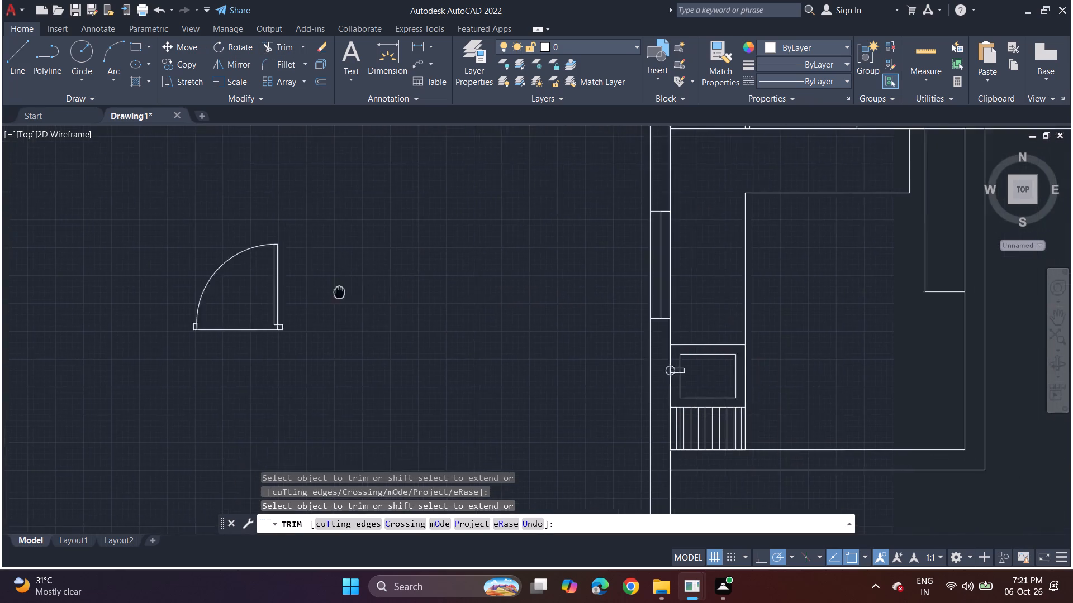
pyautogui.moveTo(334, 291); pyautogui.dragTo(324, 286, button='middle')
pyautogui.moveTo(356, 319); pyautogui.dragTo(279, 262, button='middle')
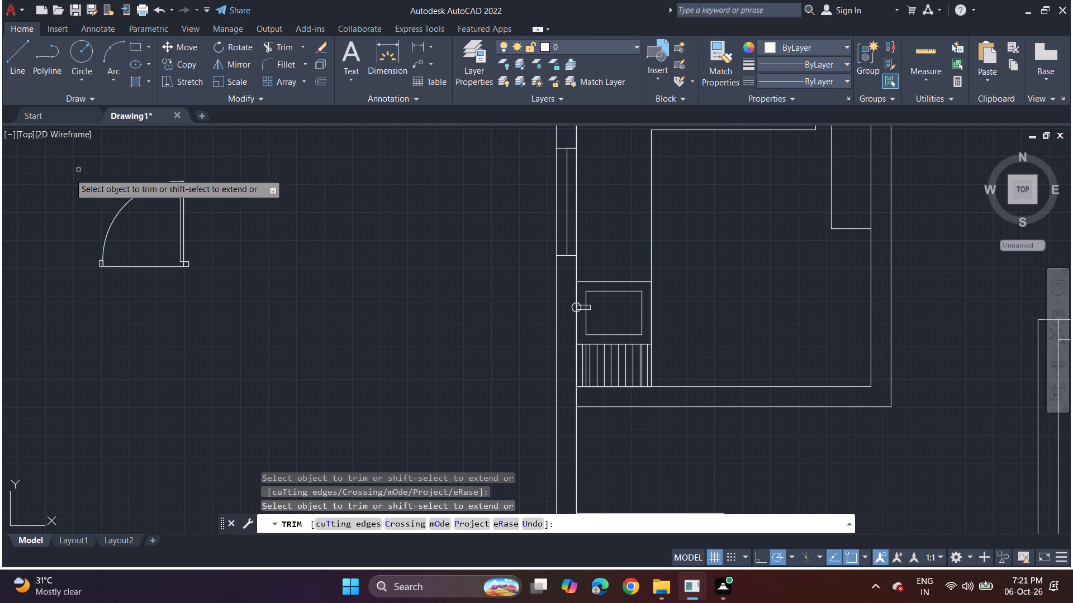
pyautogui.press('space')
# Copy the door symbol by its bottom-west corner onto the northwest room's south wall, twice at the east wall's inner face and once about 4' west.
pyautogui.moveTo(37, 156); pyautogui.dragTo(42, 155)
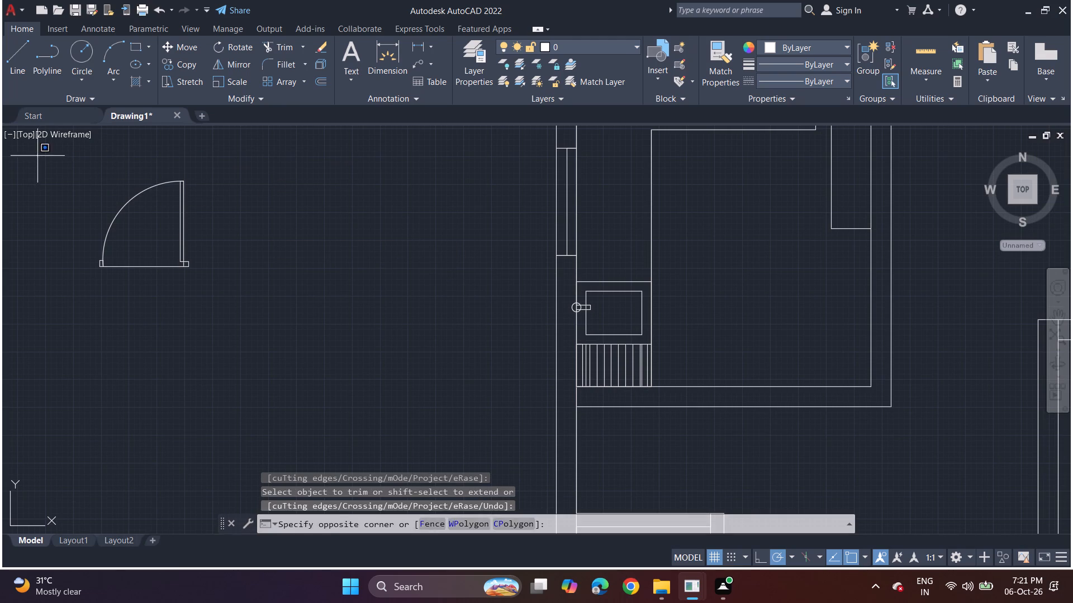
pyautogui.moveTo(42, 155); pyautogui.dragTo(41, 314)
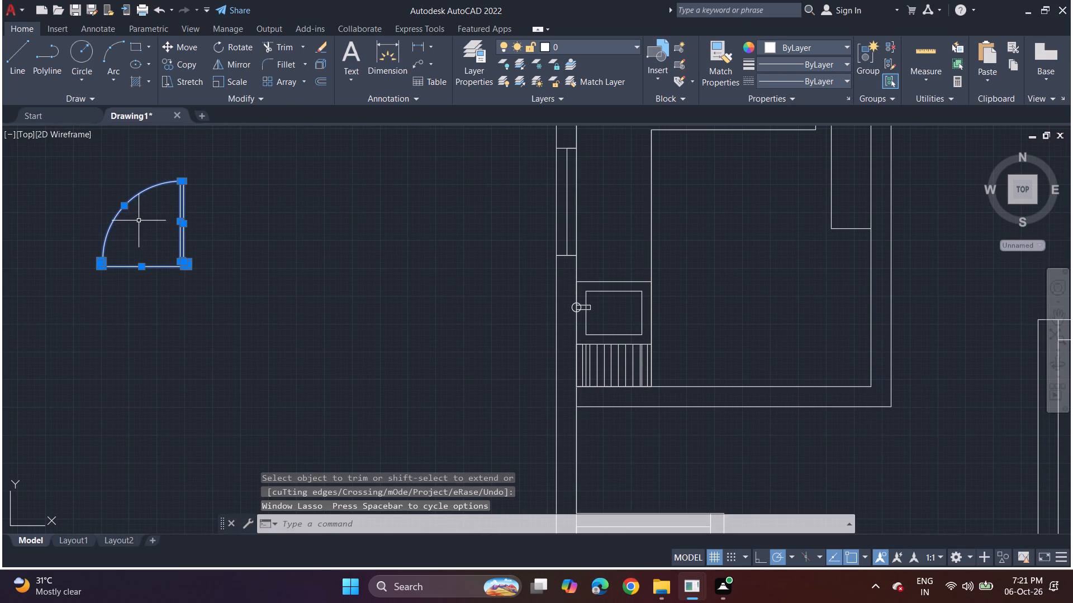
pyautogui.write('cop')
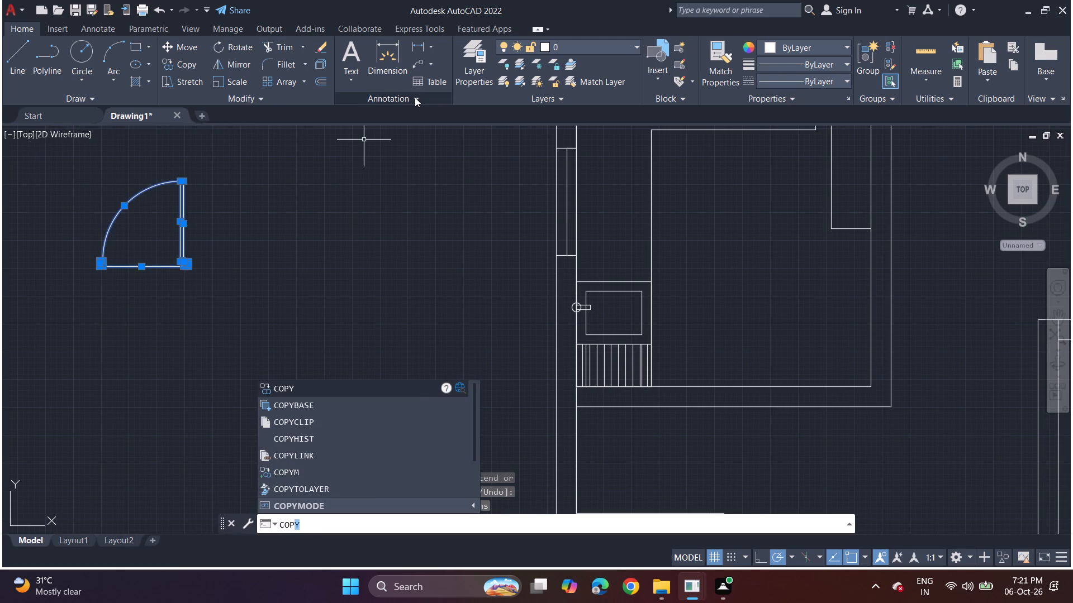
pyautogui.click(315, 383)
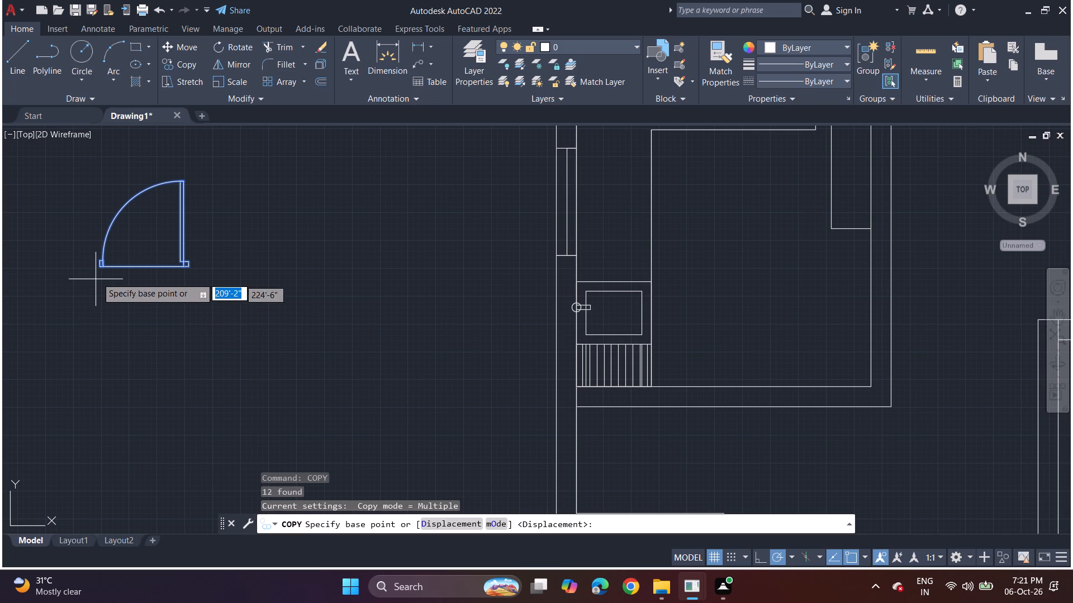
pyautogui.click(99, 270)
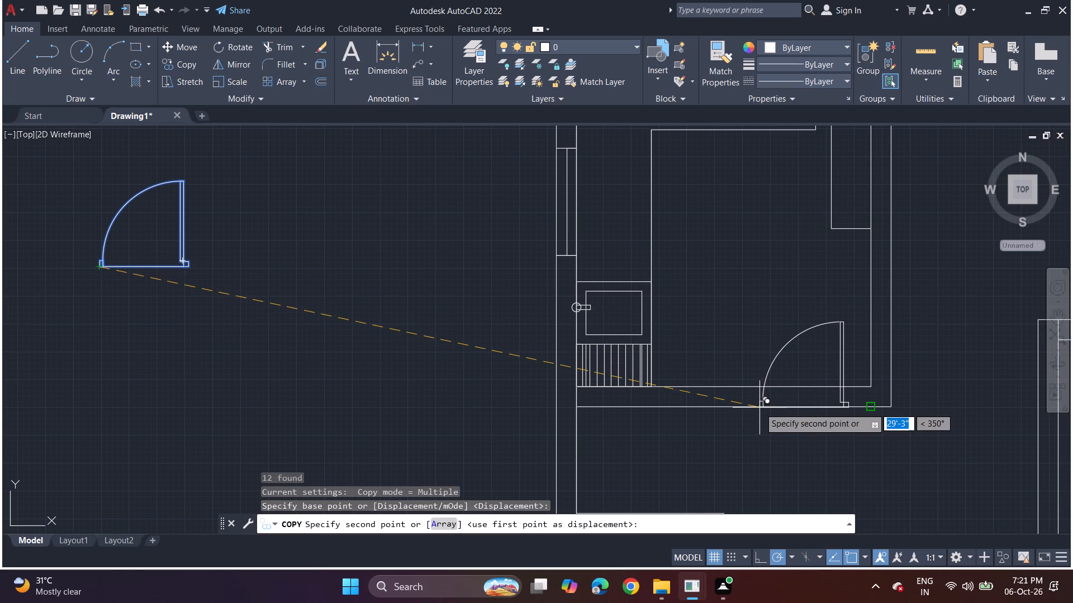
pyautogui.click(759, 408)
pyautogui.scroll(2, 817, 396)
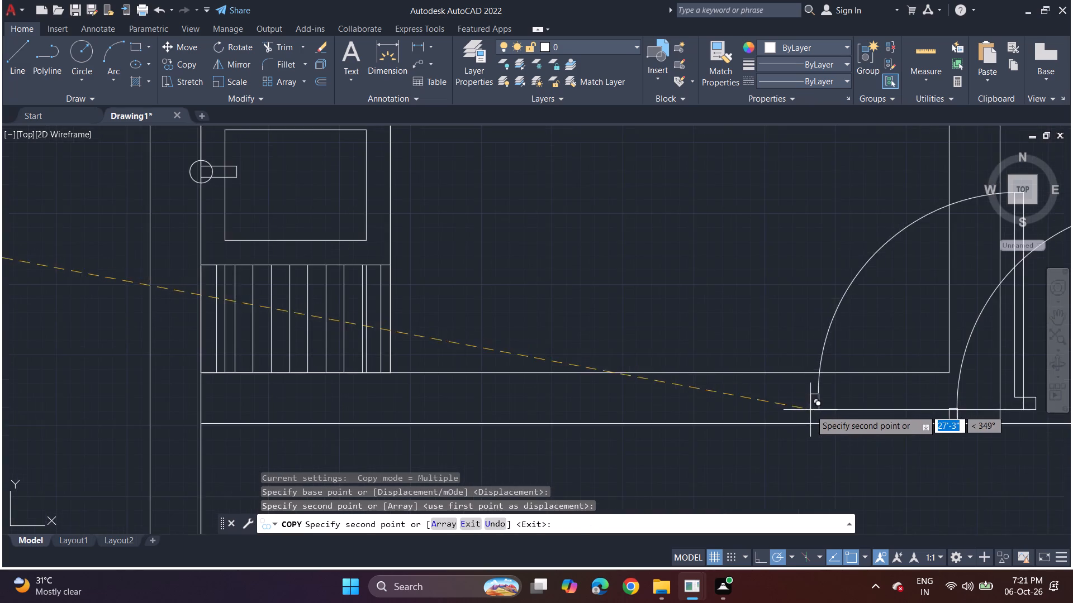
pyautogui.moveTo(801, 398); pyautogui.dragTo(597, 352, button='middle')
pyautogui.click(743, 380)
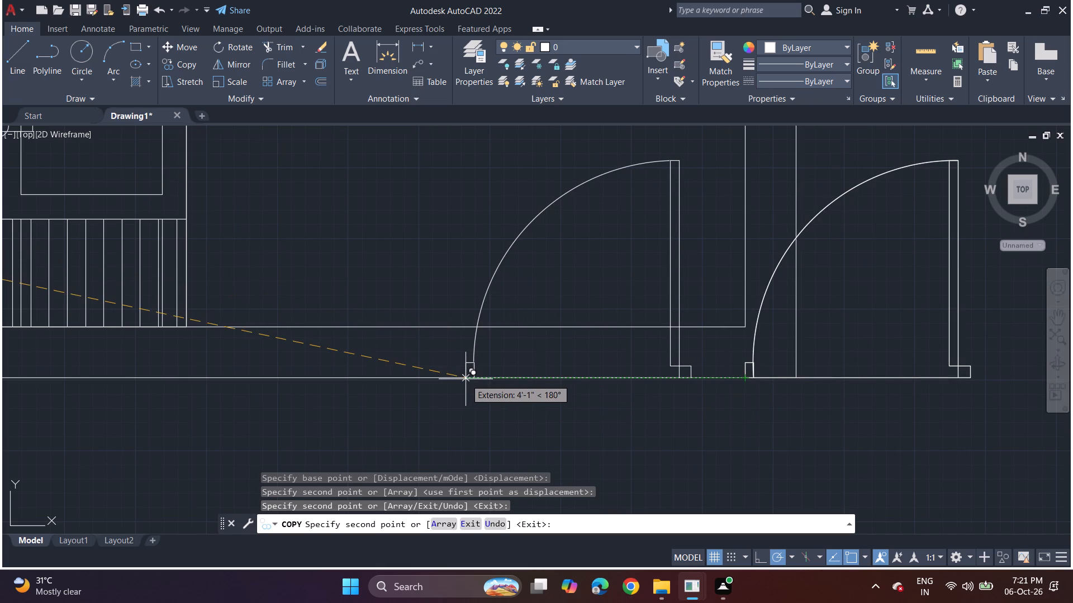
pyautogui.click(478, 380)
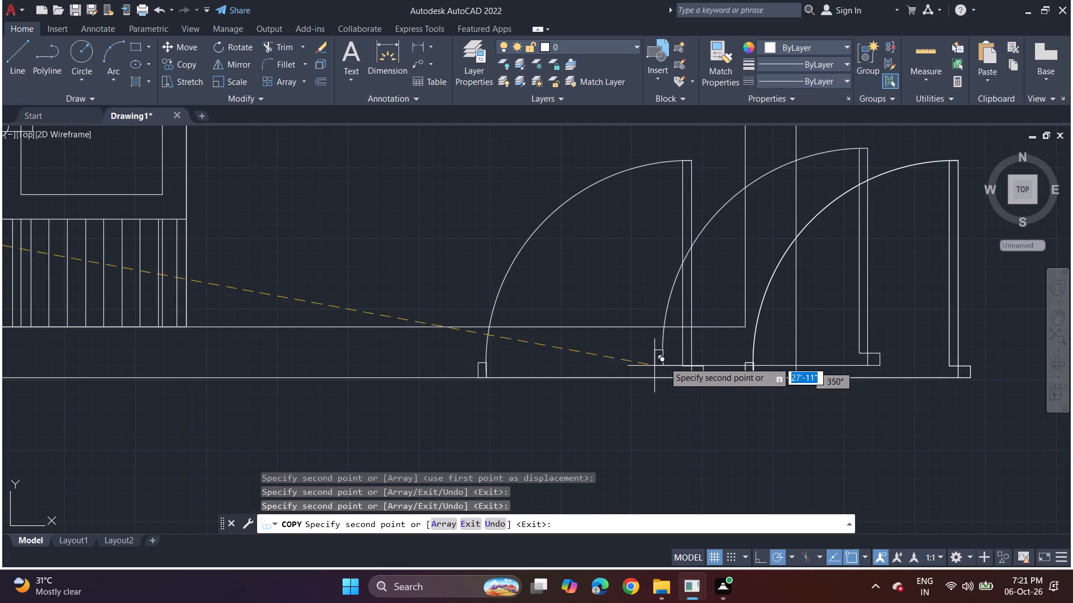
pyautogui.scroll(-2, 664, 361)
pyautogui.press('space')
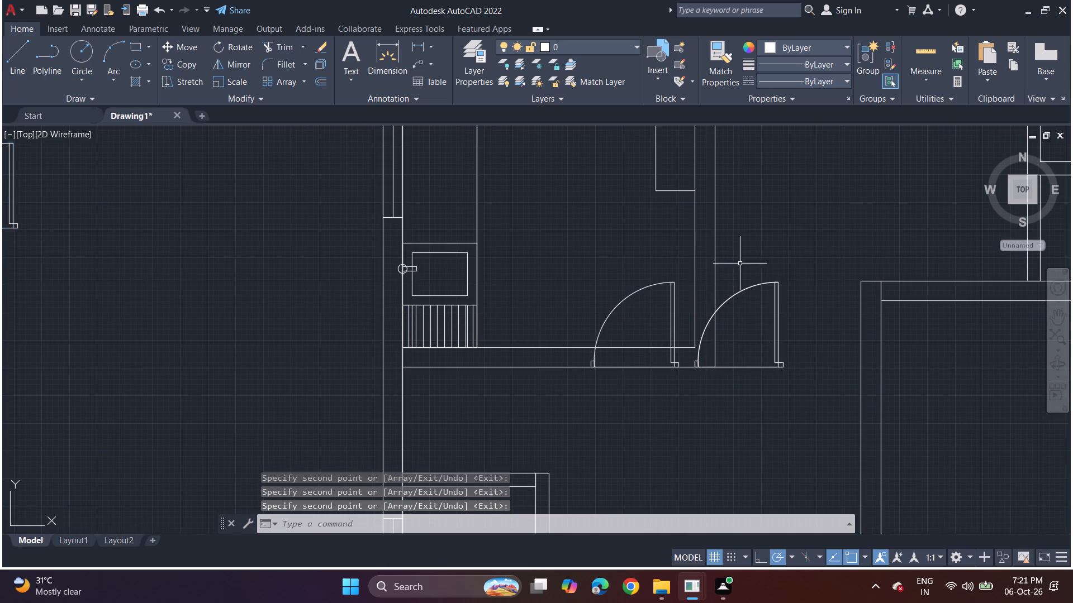
# Erase the overlapping leaf side lines and swing arcs of the surplus door copies at the northwest room's southeast corner.
pyautogui.moveTo(762, 272); pyautogui.dragTo(765, 300)
pyautogui.click(772, 295)
pyautogui.click(779, 291)
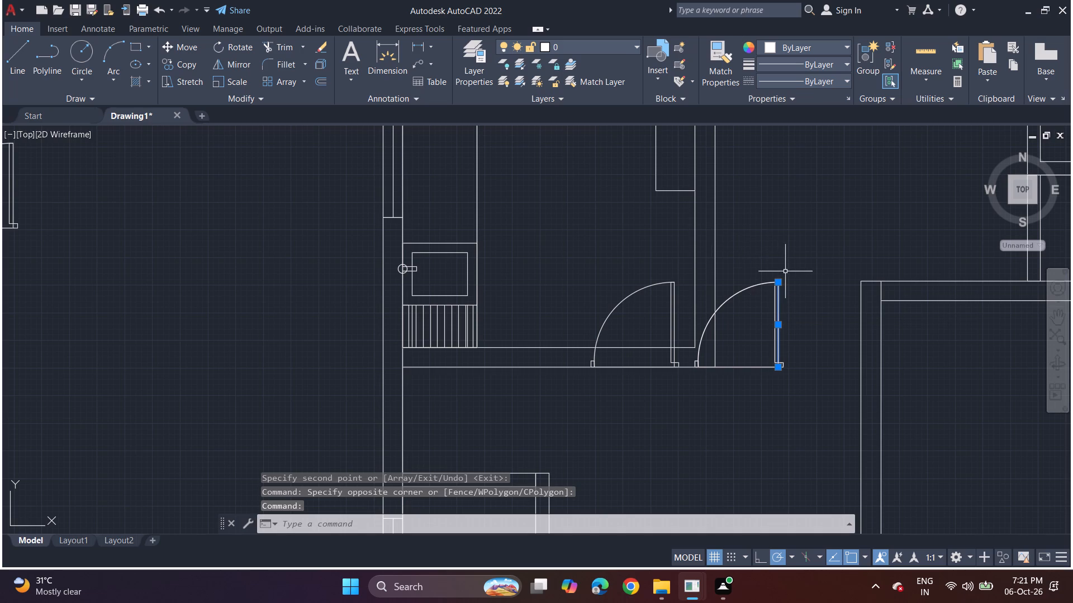
pyautogui.press('Delete')
pyautogui.click(766, 285)
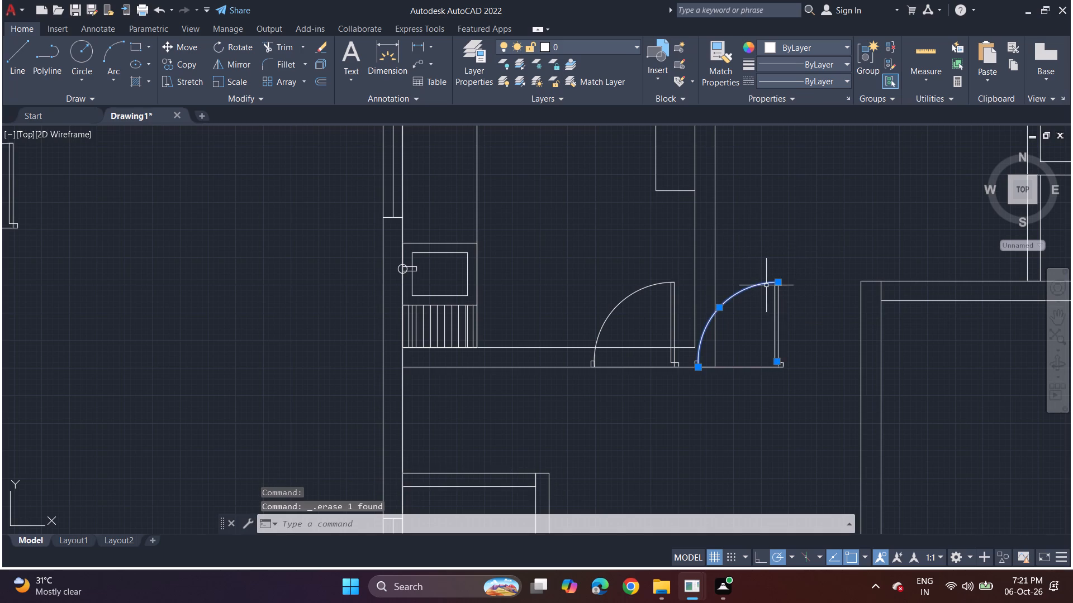
pyautogui.press('Delete')
pyautogui.click(777, 294)
pyautogui.press('Delete')
pyautogui.click(780, 291)
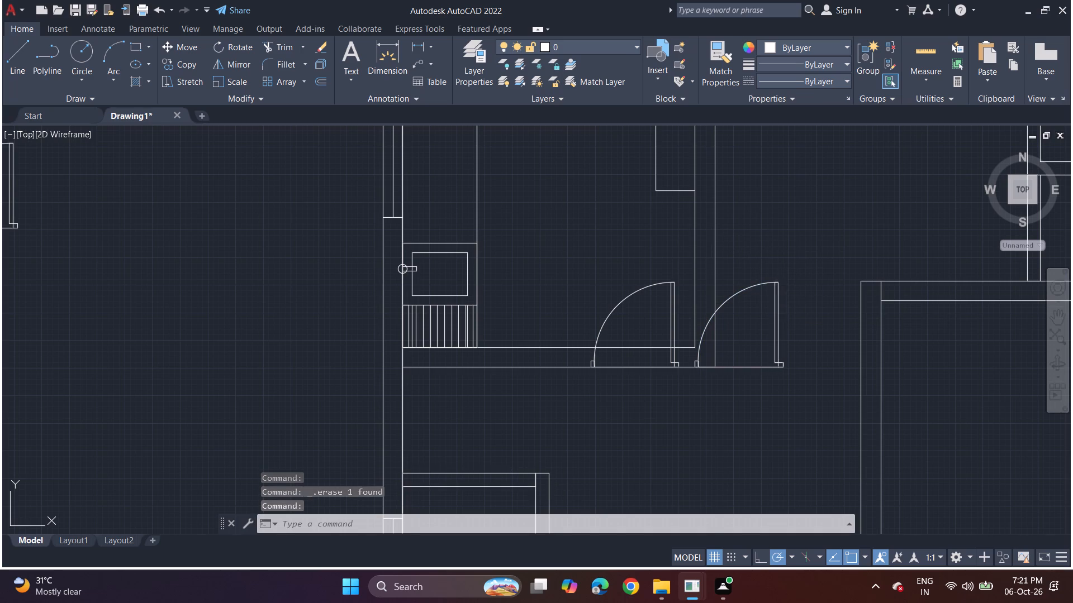
pyautogui.press('Delete')
pyautogui.click(767, 284)
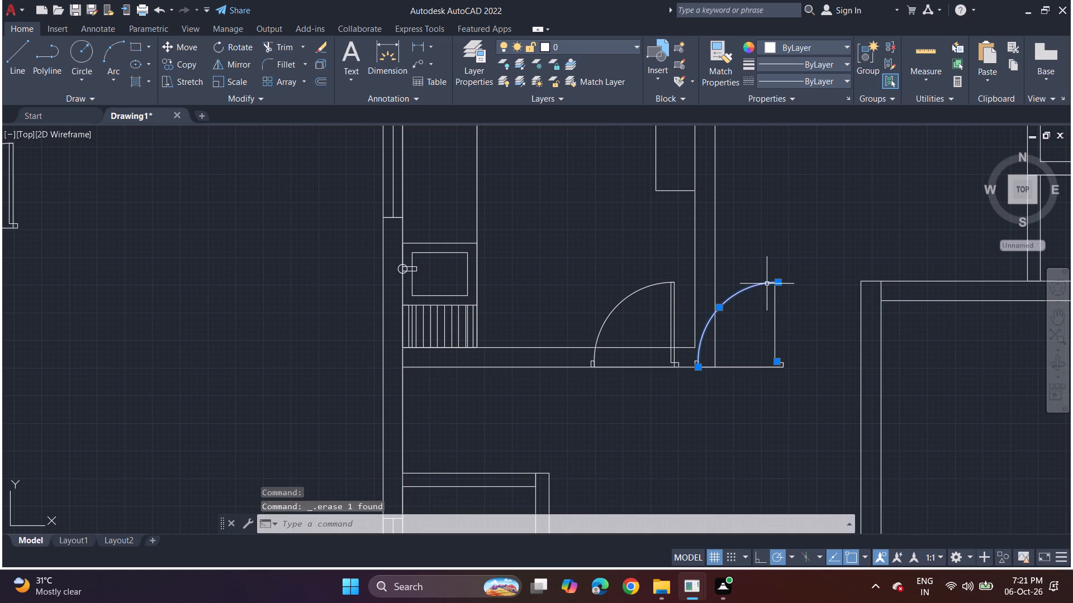
pyautogui.press('Delete')
pyautogui.moveTo(773, 301); pyautogui.dragTo(780, 299)
pyautogui.press('Delete')
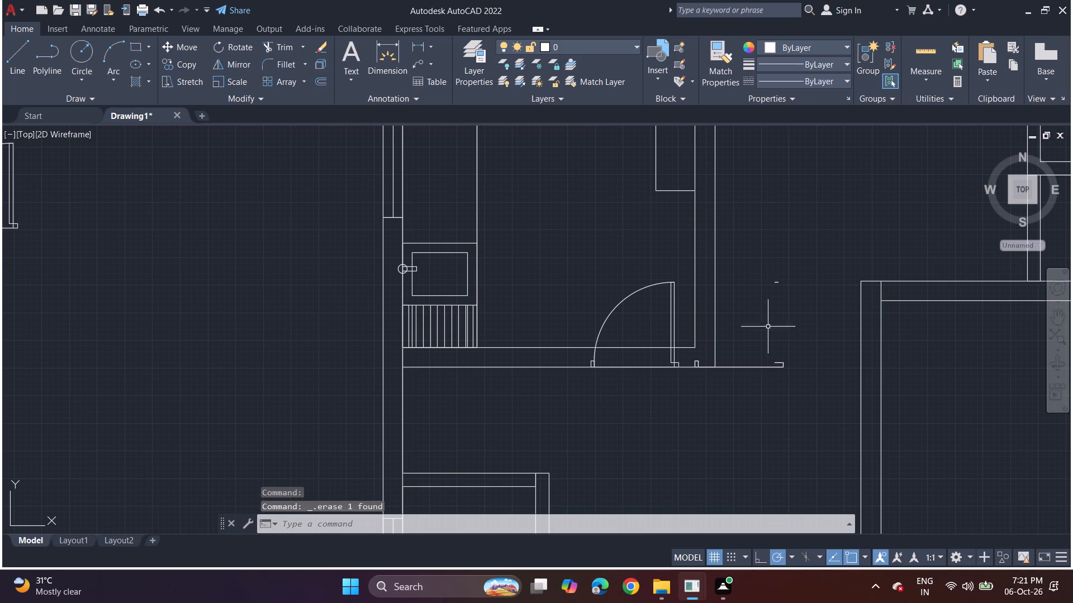
# Erase the lines forming the surplus door's east jamb block, outside the east wall.
pyautogui.moveTo(765, 368); pyautogui.dragTo(765, 381)
pyautogui.press('Delete')
pyautogui.moveTo(775, 357); pyautogui.dragTo(775, 367)
pyautogui.click(775, 368)
pyautogui.click(777, 365)
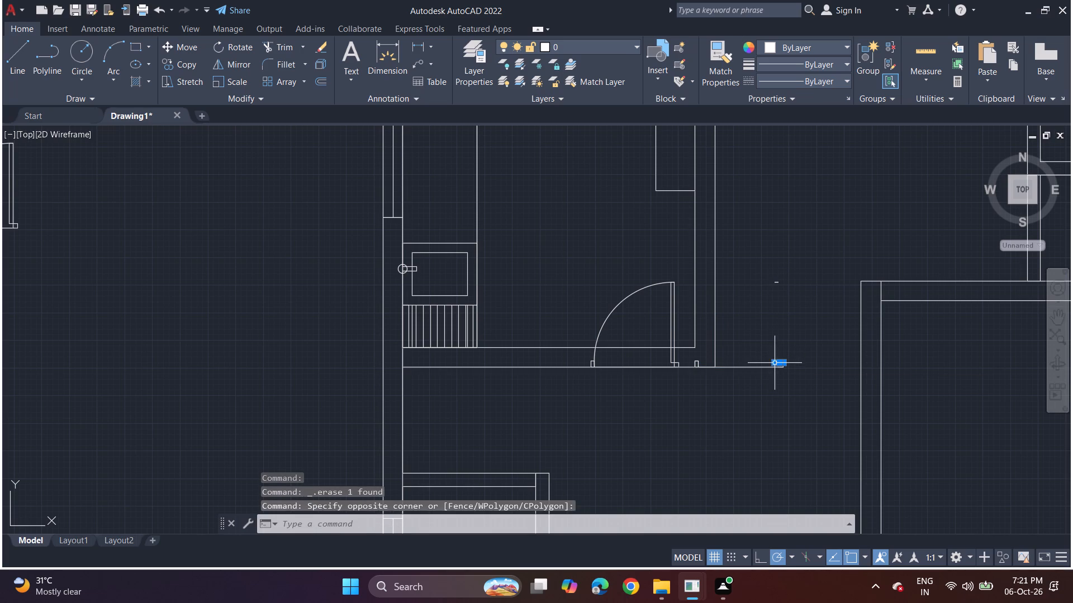
pyautogui.press('Delete')
pyautogui.click(780, 367)
pyautogui.press('Delete')
pyautogui.click(781, 361)
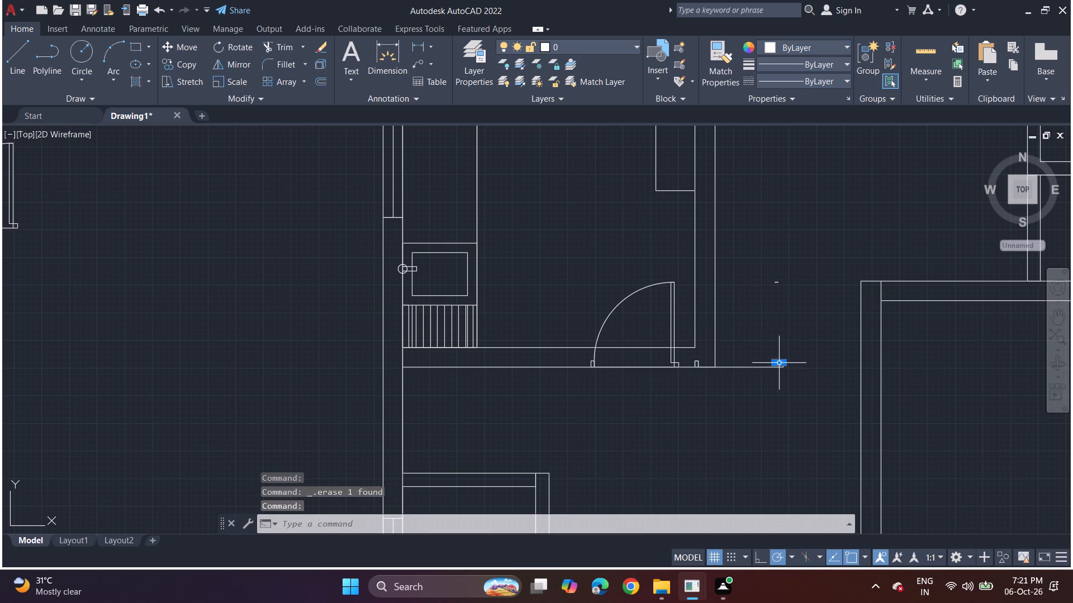
pyautogui.press('Delete')
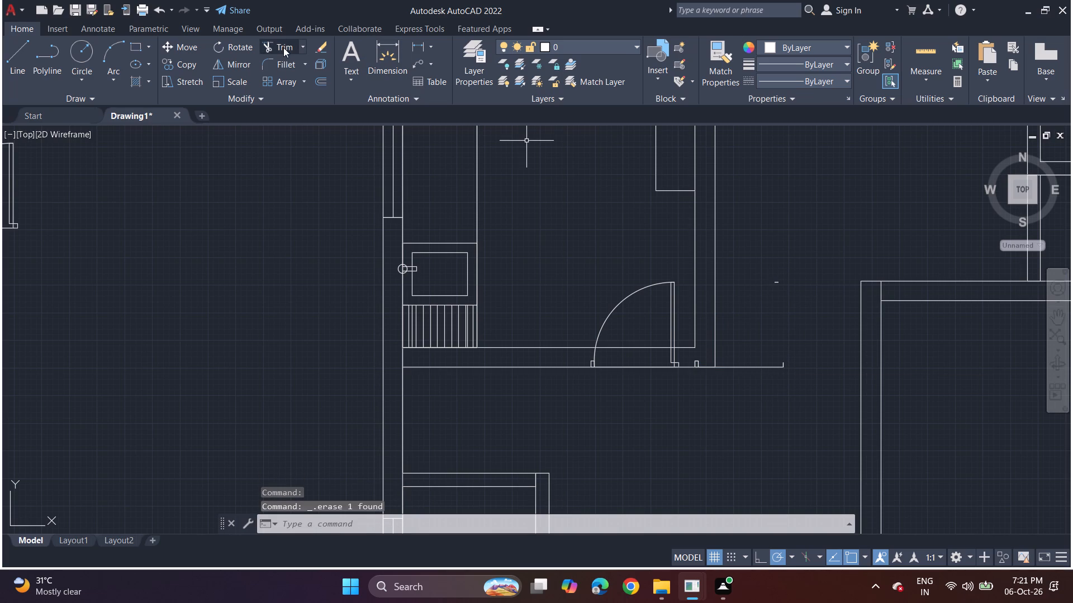
# Trim the base line overhang, its end tick and the short leaf-end line left outside the northwest room's east wall.
pyautogui.click(283, 47)
pyautogui.moveTo(744, 356); pyautogui.dragTo(746, 377)
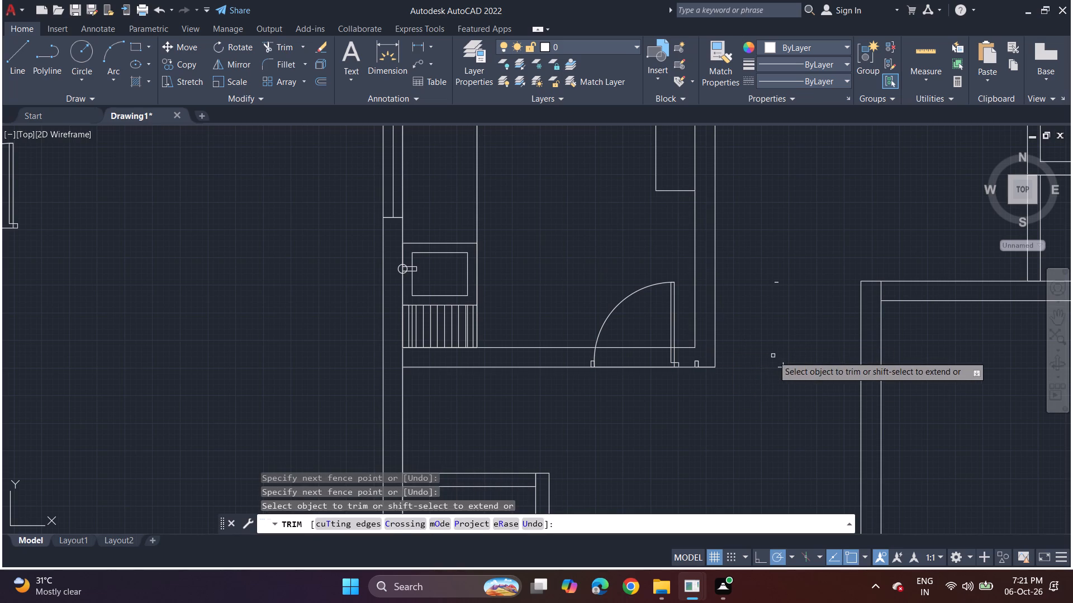
pyautogui.moveTo(773, 356); pyautogui.dragTo(781, 367)
pyautogui.click(782, 369)
pyautogui.click(782, 368)
pyautogui.click(782, 362)
pyautogui.click(782, 381)
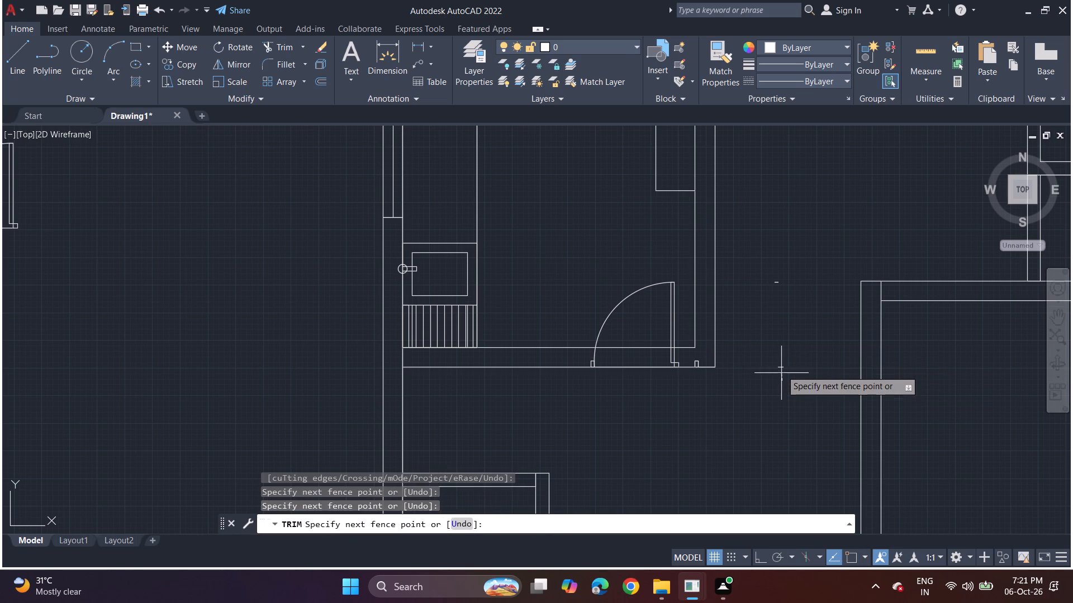
pyautogui.scroll(2, 785, 362)
pyautogui.doubleClick(767, 372)
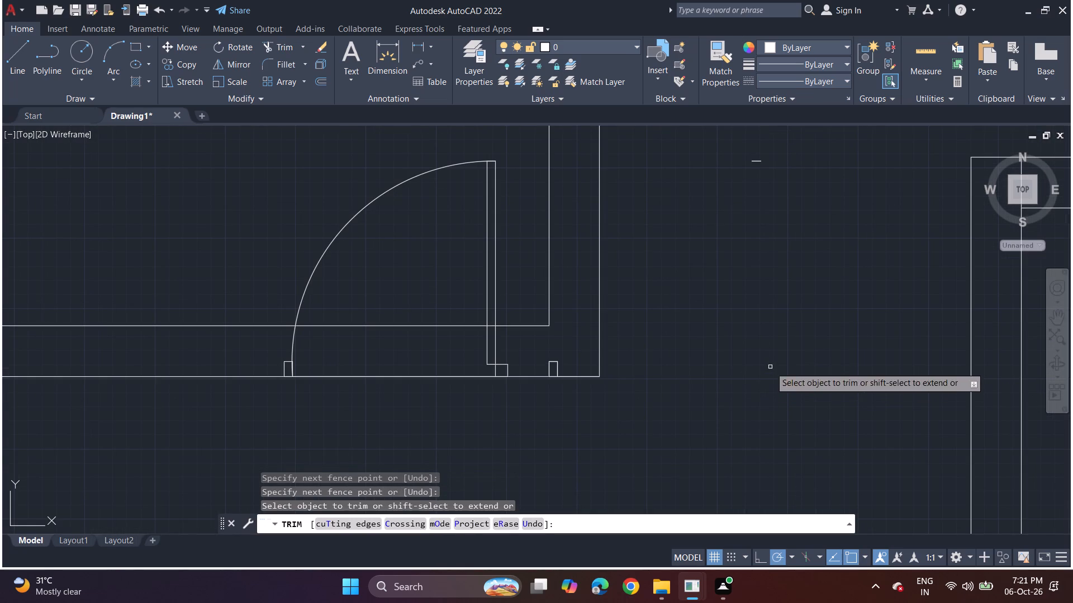
pyautogui.moveTo(751, 149); pyautogui.dragTo(759, 165)
pyautogui.click(759, 165)
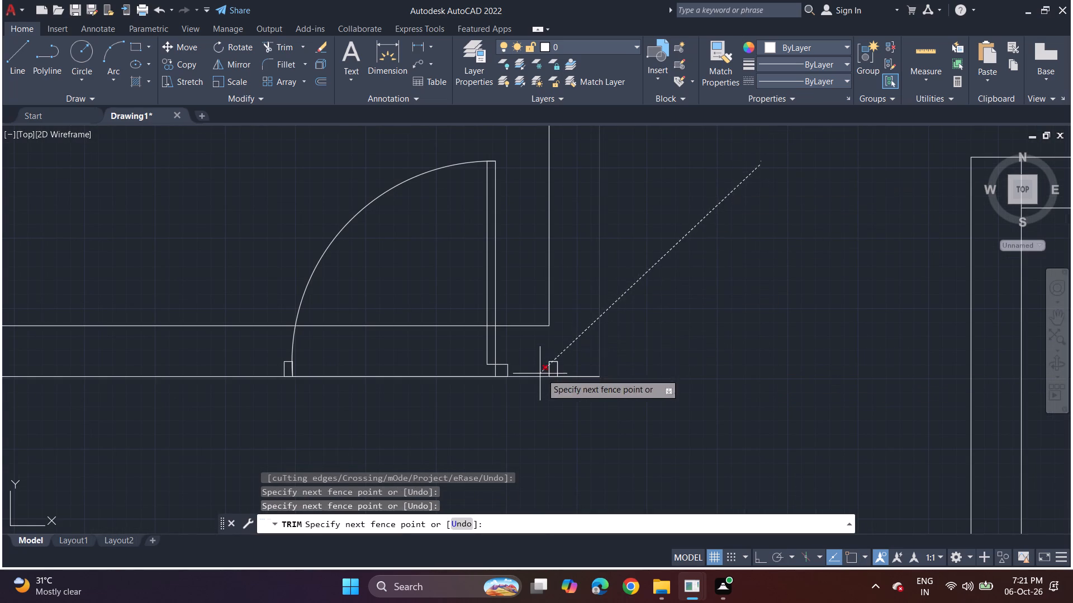
pyautogui.press('space')
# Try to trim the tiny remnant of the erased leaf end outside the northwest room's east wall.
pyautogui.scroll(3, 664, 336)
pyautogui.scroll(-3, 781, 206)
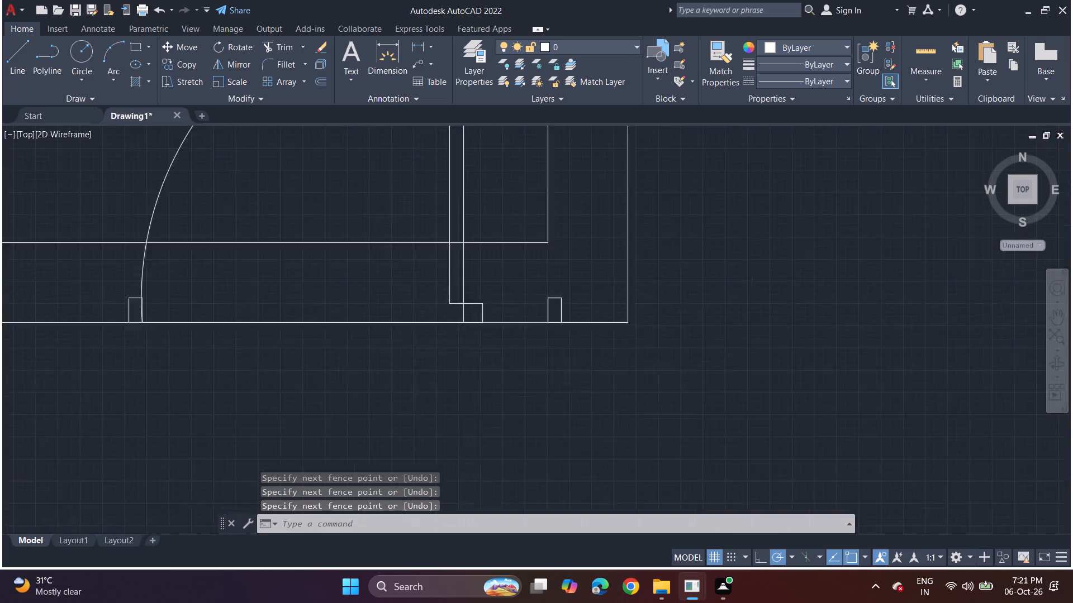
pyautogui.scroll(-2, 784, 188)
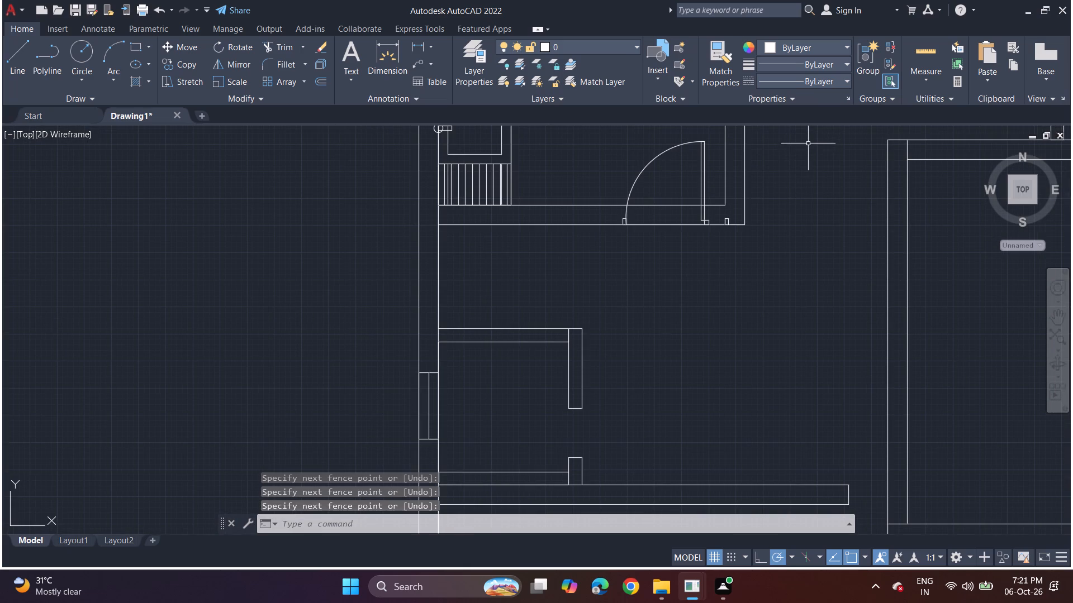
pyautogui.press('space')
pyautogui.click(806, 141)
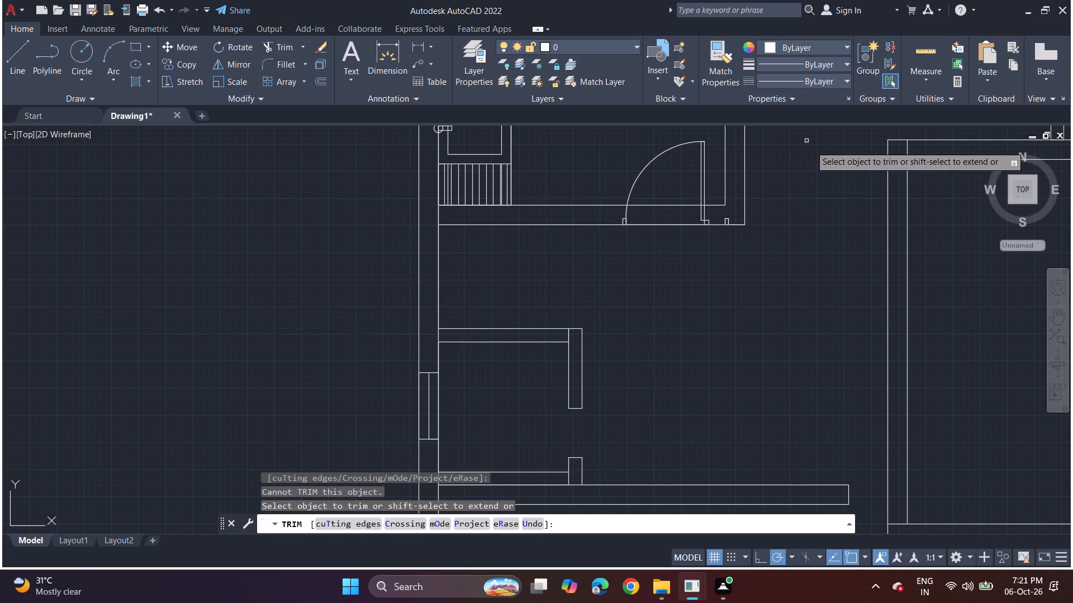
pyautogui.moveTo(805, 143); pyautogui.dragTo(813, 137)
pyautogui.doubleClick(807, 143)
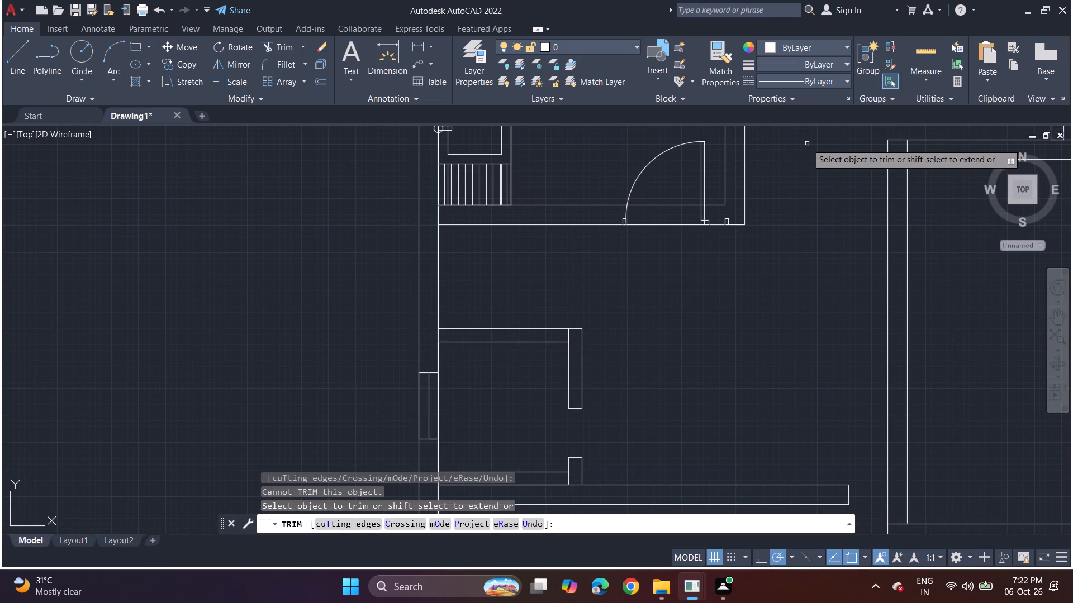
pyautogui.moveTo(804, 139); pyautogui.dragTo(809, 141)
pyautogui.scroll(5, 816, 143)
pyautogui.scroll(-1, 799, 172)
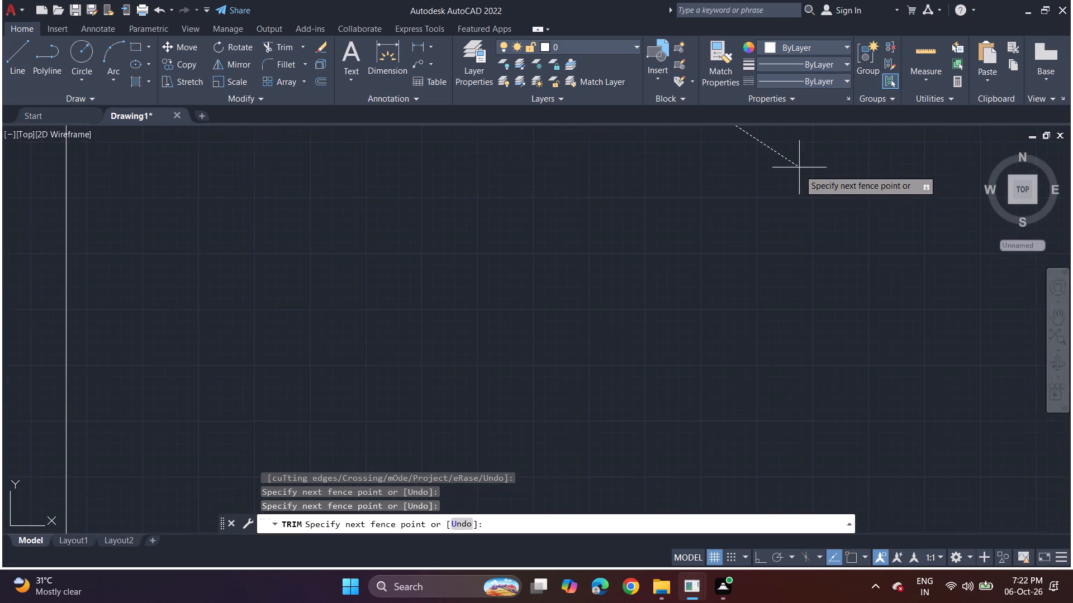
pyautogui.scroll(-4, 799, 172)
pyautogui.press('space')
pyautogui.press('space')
# Trim the sides of the surplus door's leftover west jamb block inside the wall corner.
pyautogui.scroll(2, 708, 228)
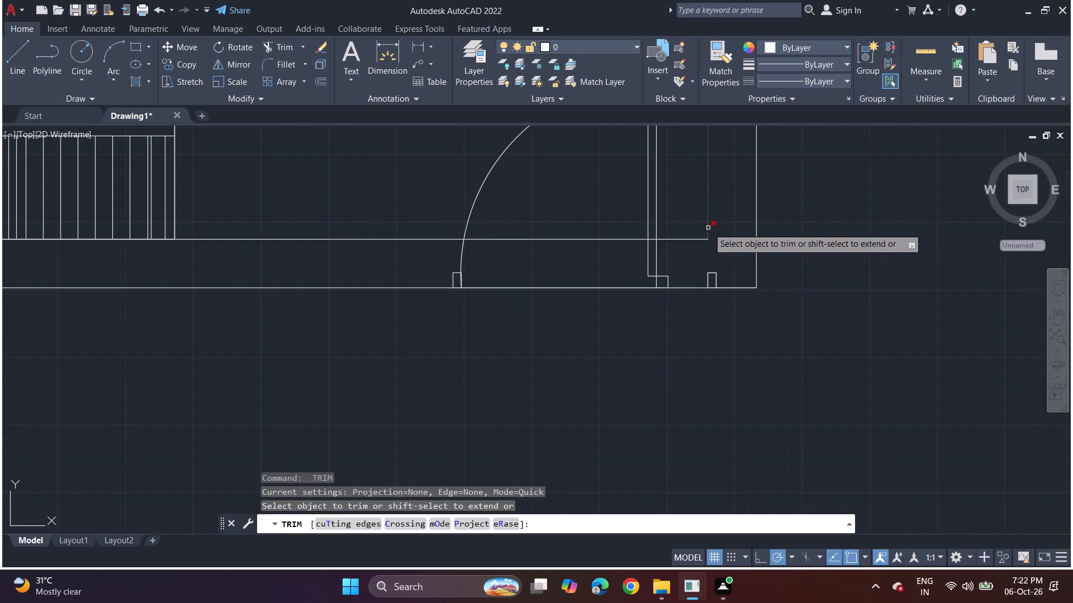
pyautogui.moveTo(723, 270); pyautogui.dragTo(718, 275)
pyautogui.moveTo(710, 276); pyautogui.dragTo(705, 276)
pyautogui.moveTo(704, 275); pyautogui.dragTo(714, 275)
pyautogui.click(714, 275)
pyautogui.click(711, 270)
pyautogui.click(712, 273)
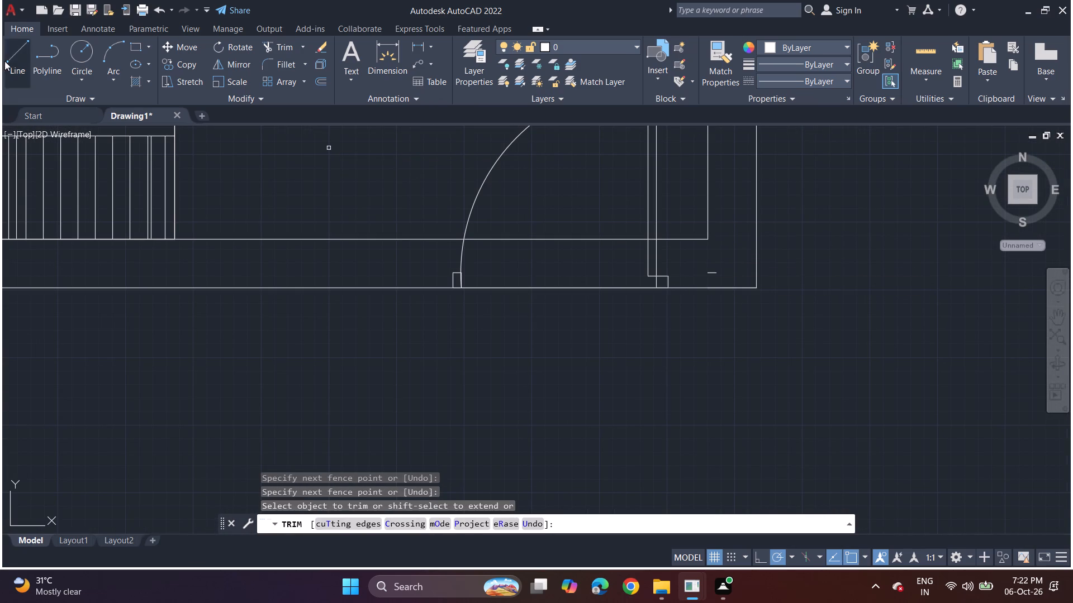
# Trim both south wall lines of the northwest room across the remaining door's opening.
pyautogui.moveTo(533, 217); pyautogui.dragTo(544, 324)
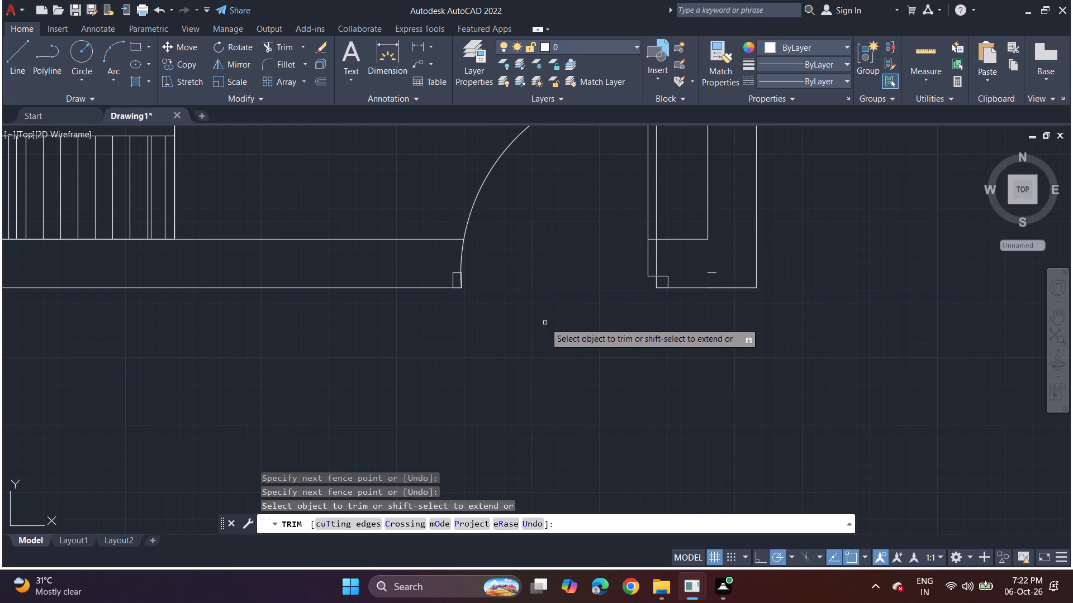
pyautogui.scroll(-3, 561, 281)
pyautogui.moveTo(643, 300); pyautogui.dragTo(533, 290, button='middle')
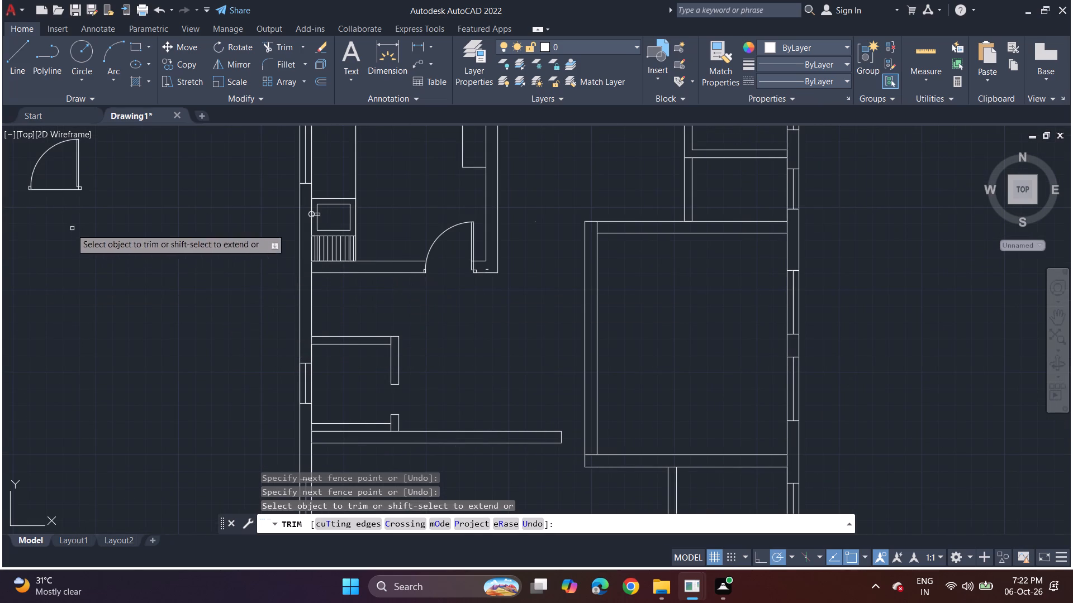
pyautogui.moveTo(50, 220); pyautogui.dragTo(230, 303, button='middle')
pyautogui.press('Escape')
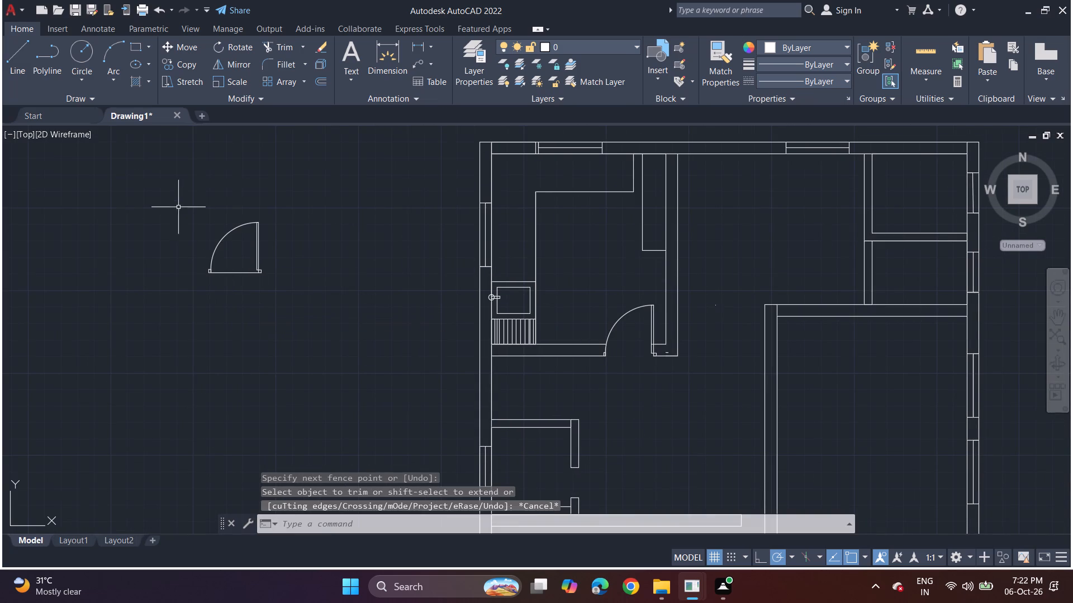
# Copy the original door symbol outside the building from its southwest corner to a free spot about 7'-4" southeast.
pyautogui.moveTo(170, 196); pyautogui.dragTo(350, 242)
pyautogui.moveTo(339, 213); pyautogui.dragTo(328, 189)
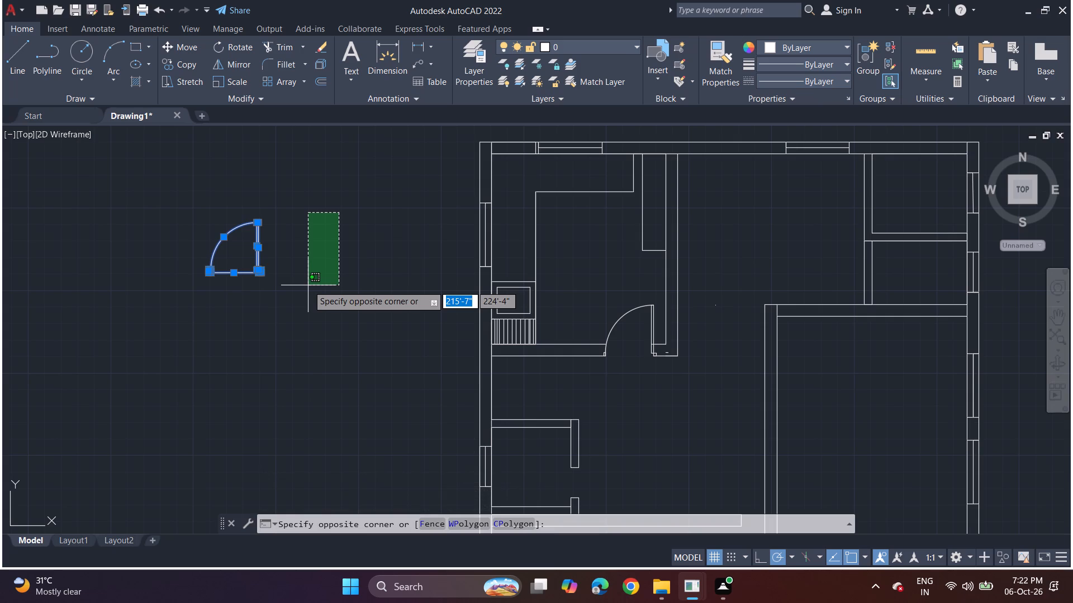
pyautogui.write('copy')
pyautogui.press('Escape')
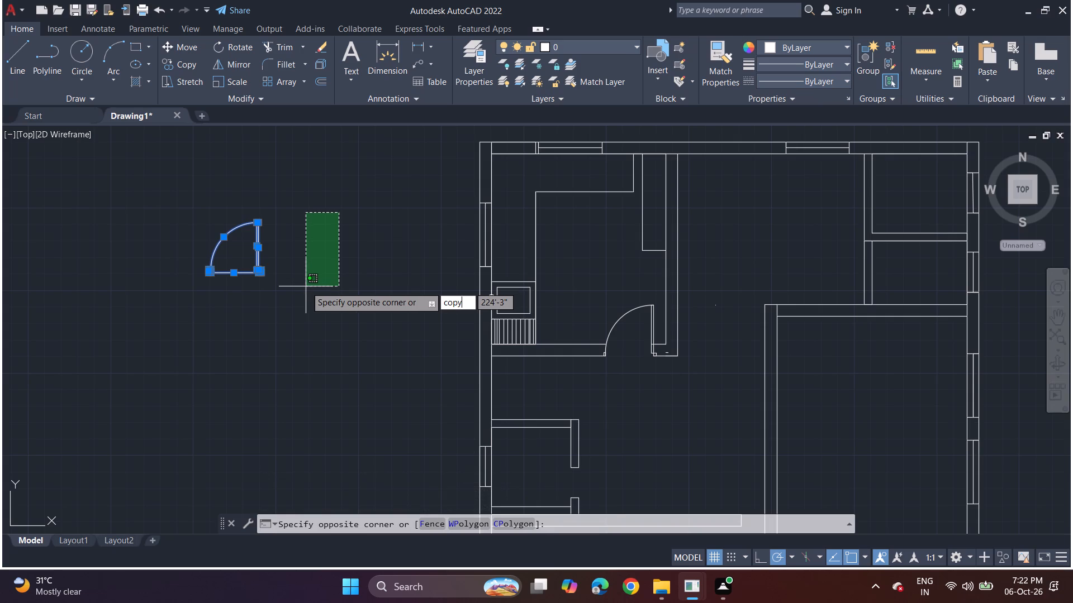
pyautogui.write('cop')
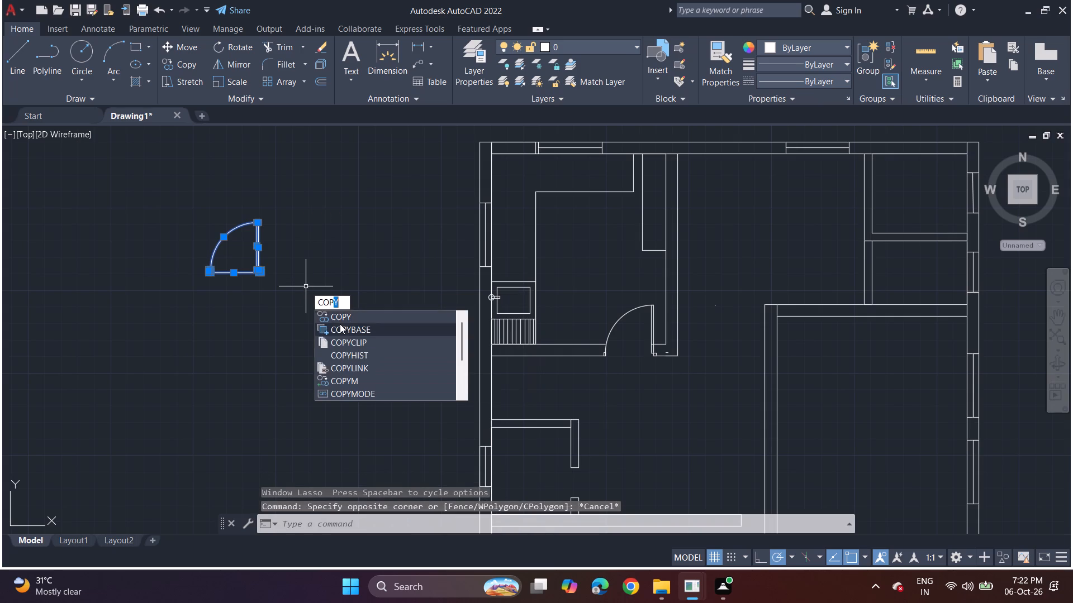
pyautogui.click(340, 317)
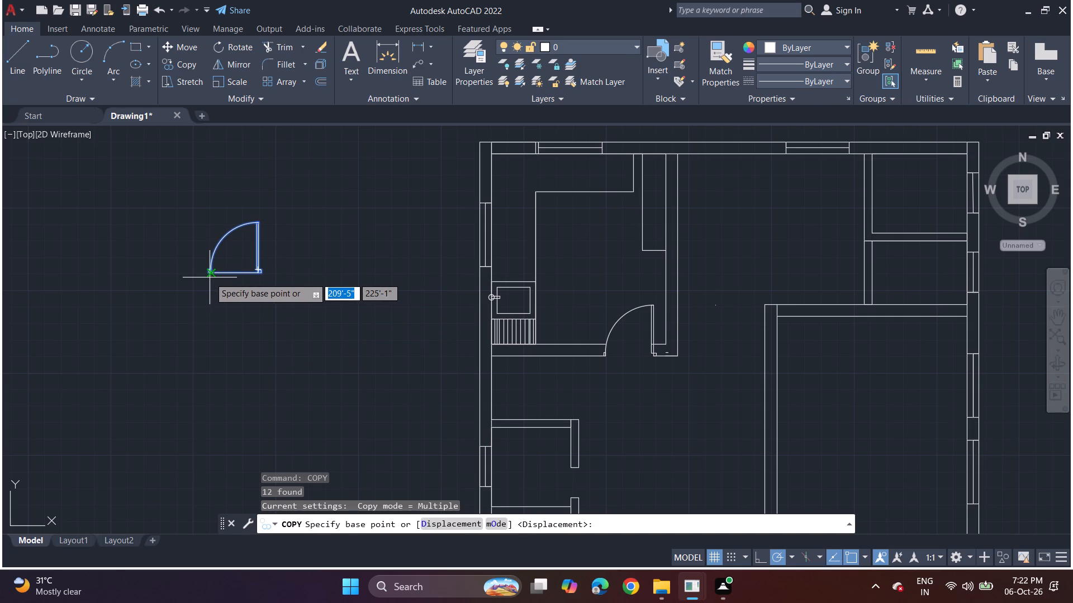
pyautogui.click(210, 277)
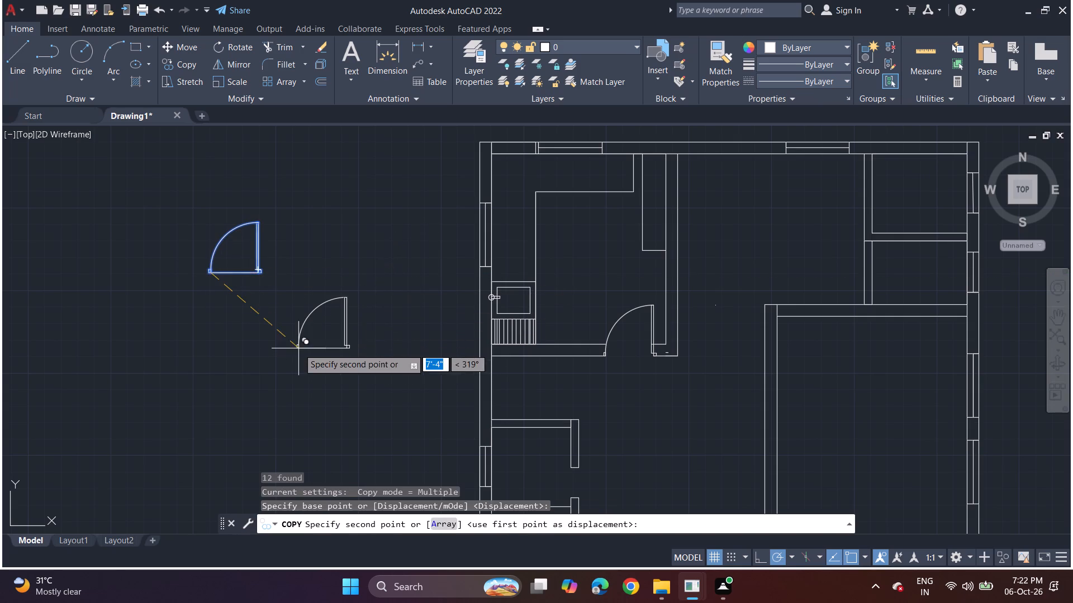
pyautogui.click(298, 348)
pyautogui.press('Escape')
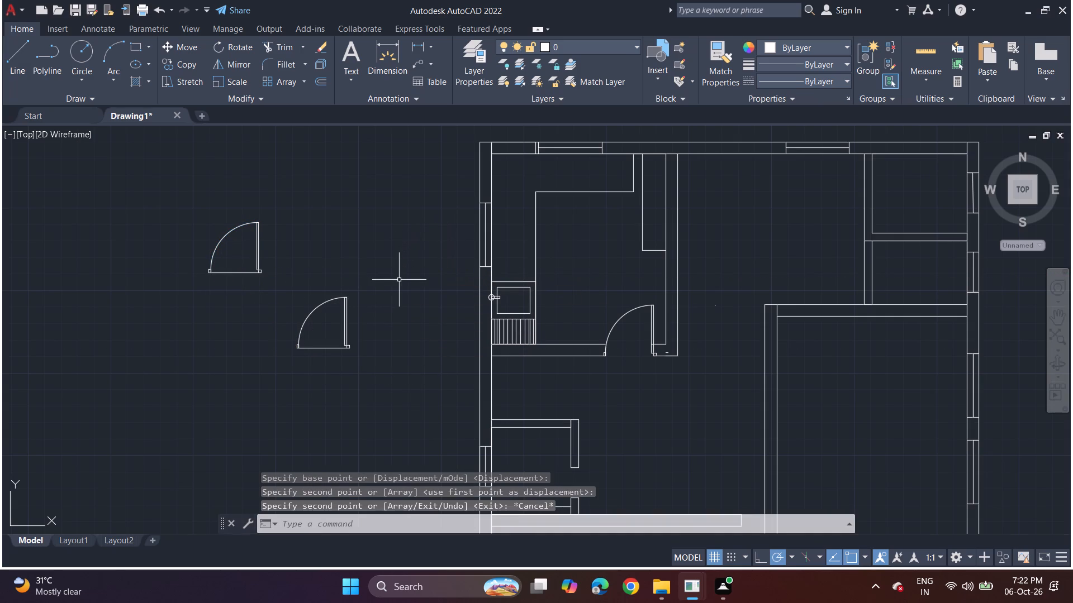
# Rotate the new door copy 270° about its southeast corner.
pyautogui.press('r')
pyautogui.press('o')
pyautogui.click(431, 313)
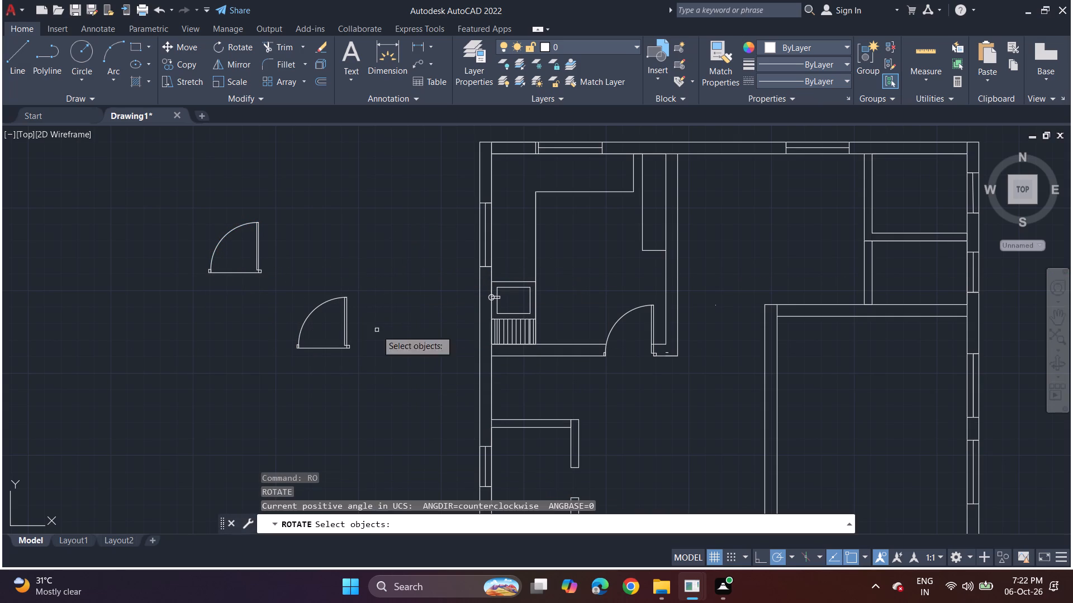
pyautogui.moveTo(273, 270); pyautogui.dragTo(273, 276)
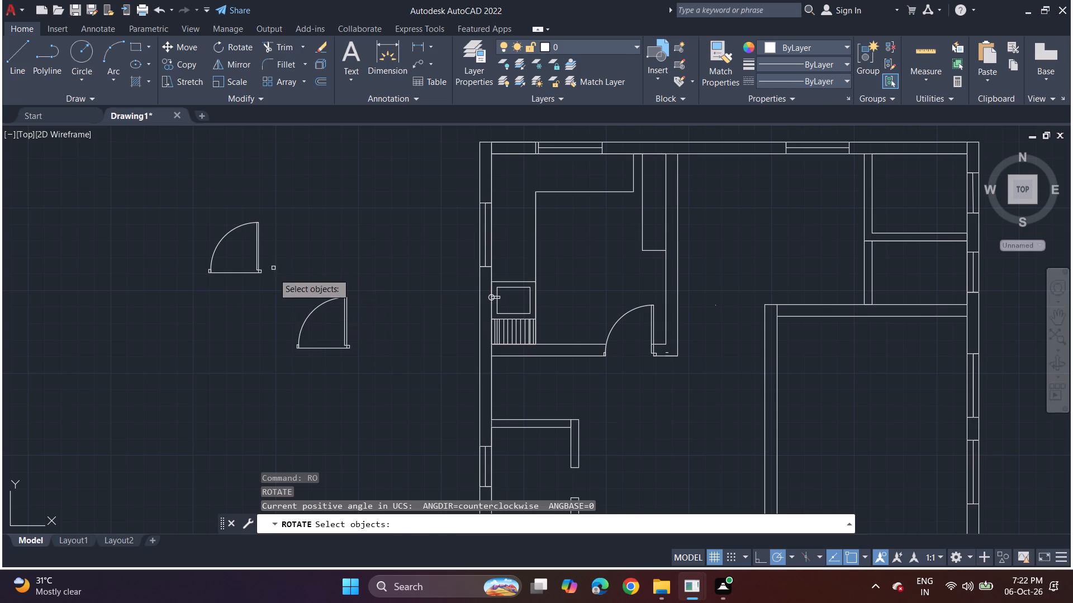
pyautogui.moveTo(273, 276); pyautogui.dragTo(388, 251)
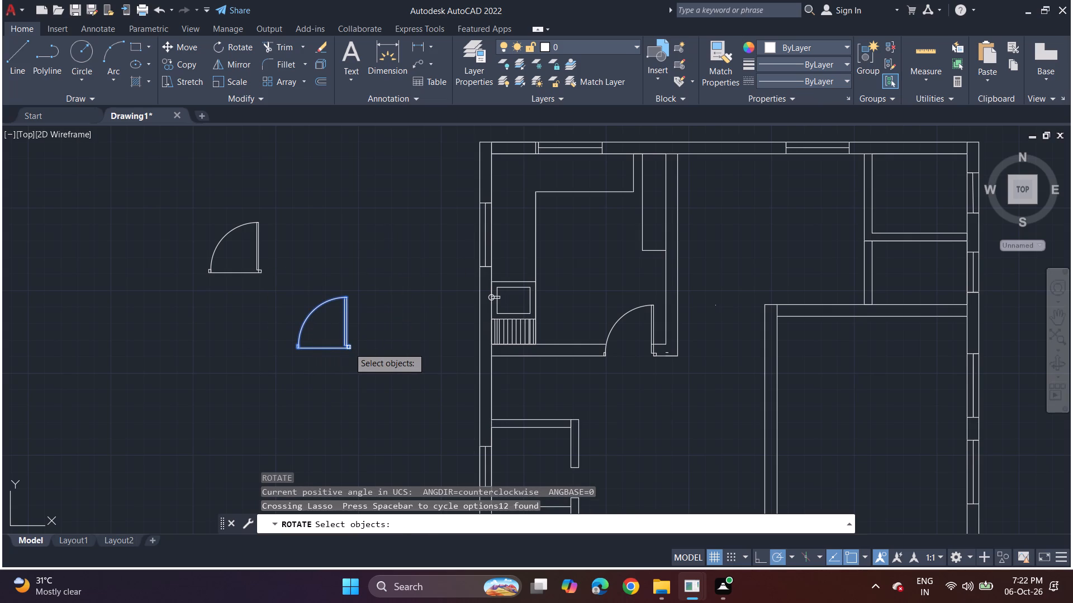
pyautogui.press('space')
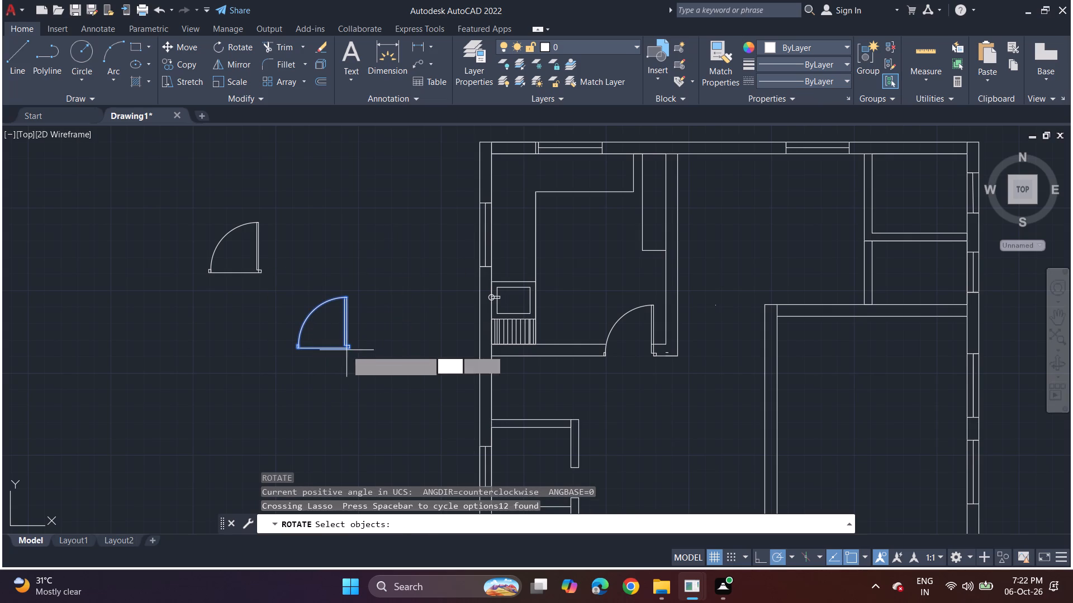
pyautogui.click(351, 352)
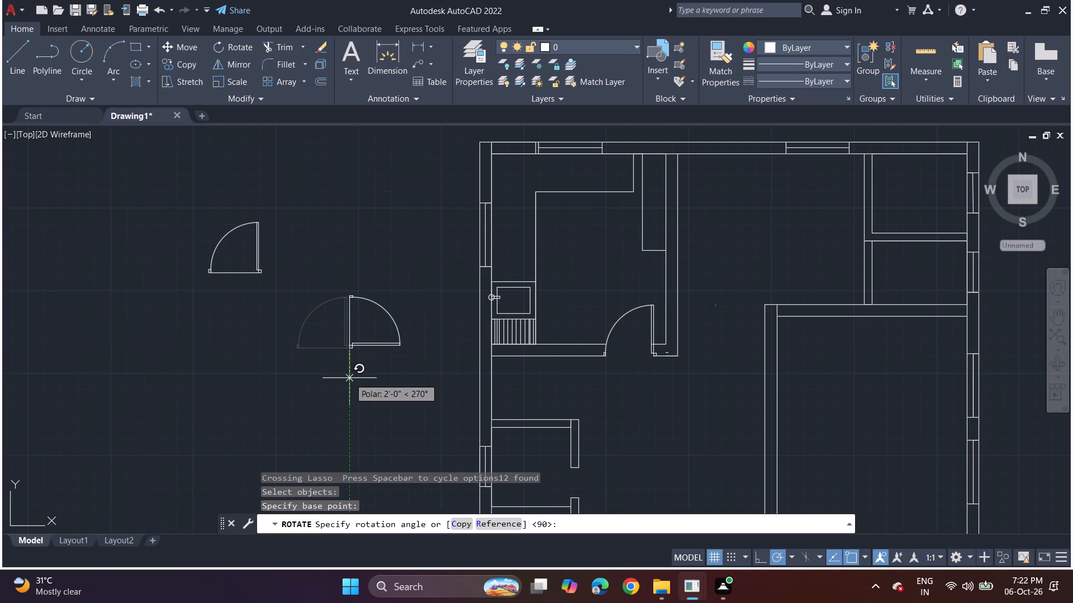
pyautogui.click(349, 378)
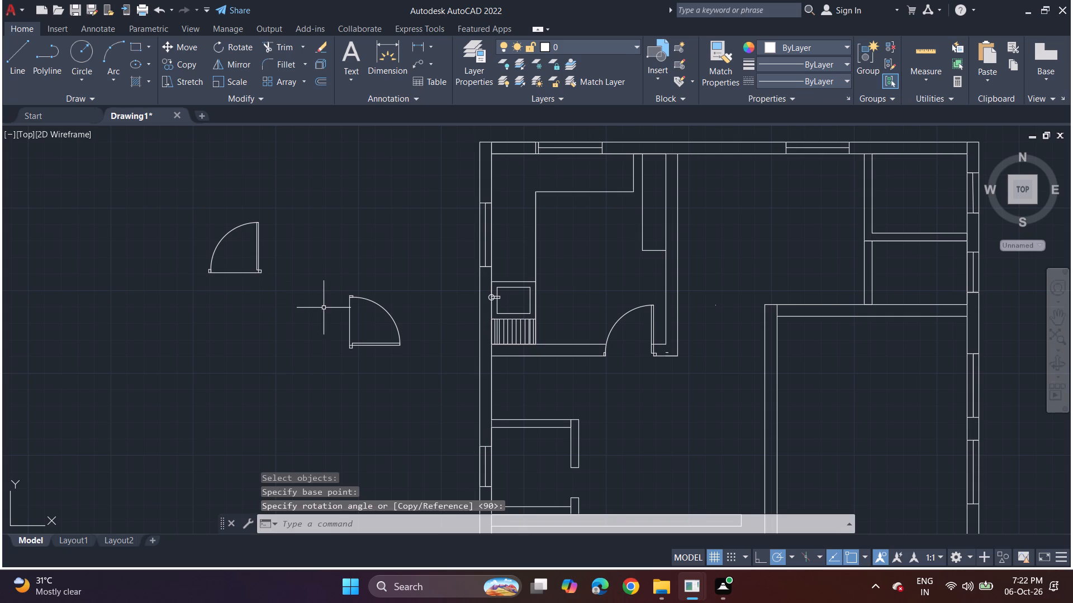
# Copy the rotated door symbol from its southwest corner to the bottom outer corner of the southern small northeast room's west wall.
pyautogui.press('c')
pyautogui.press('o')
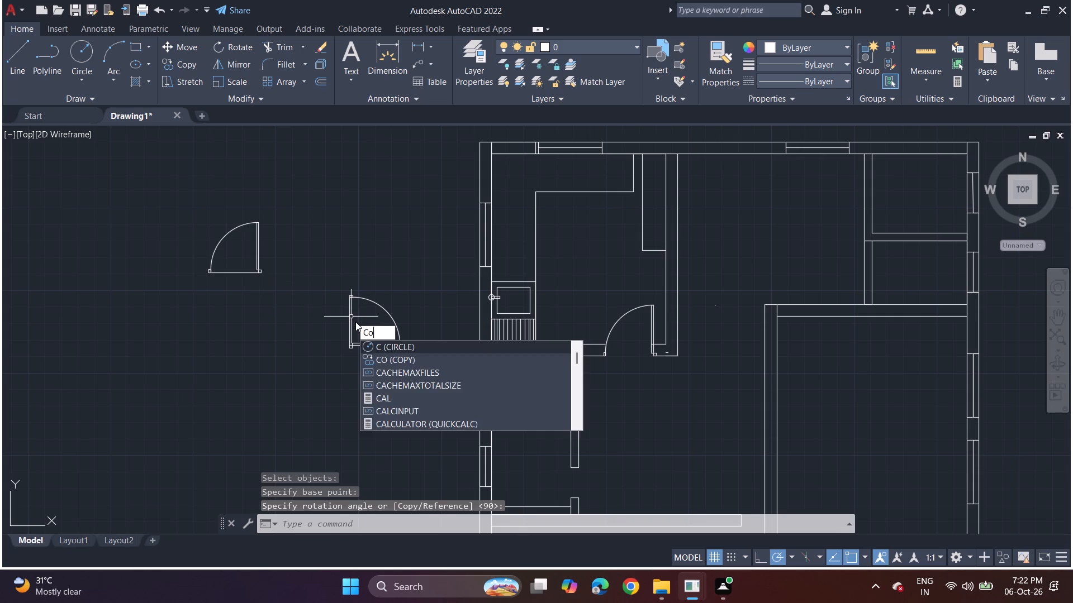
pyautogui.press('p')
pyautogui.click(375, 345)
pyautogui.moveTo(297, 245); pyautogui.dragTo(327, 379)
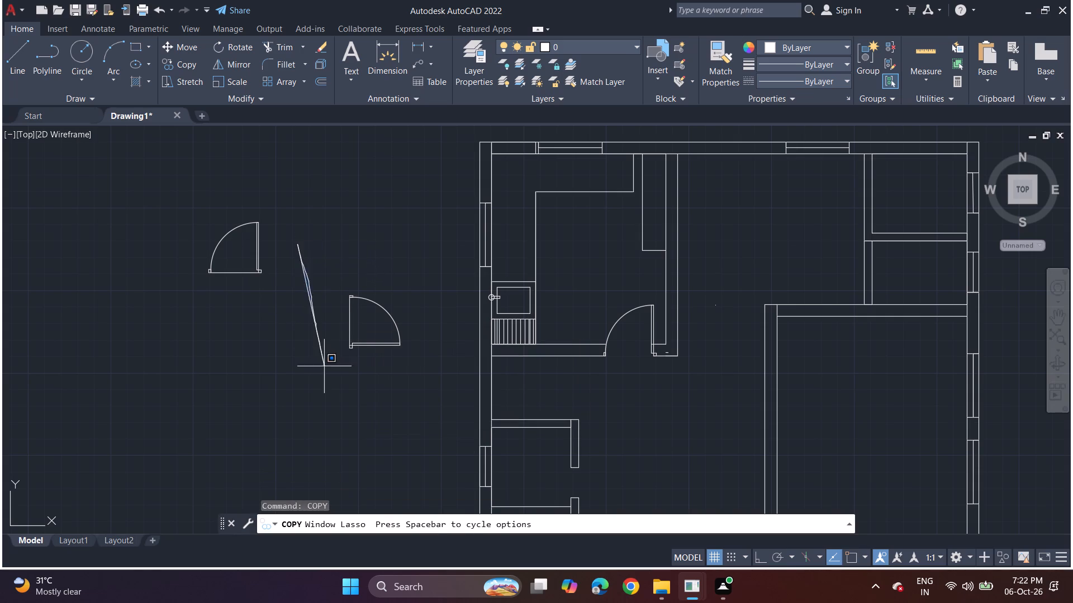
pyautogui.moveTo(327, 379); pyautogui.dragTo(430, 276)
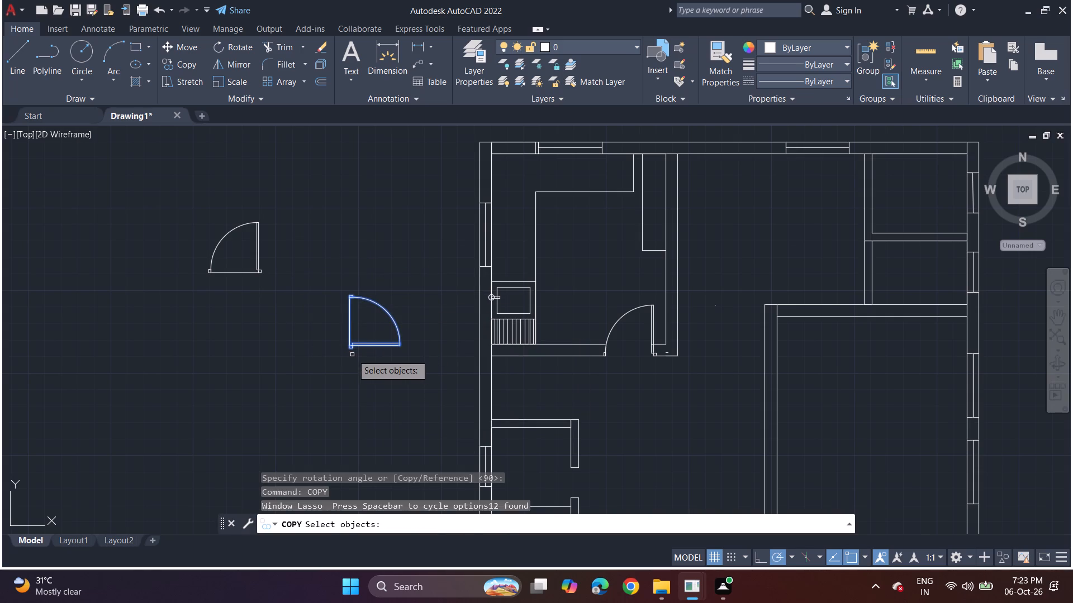
pyautogui.press('space')
pyautogui.click(350, 352)
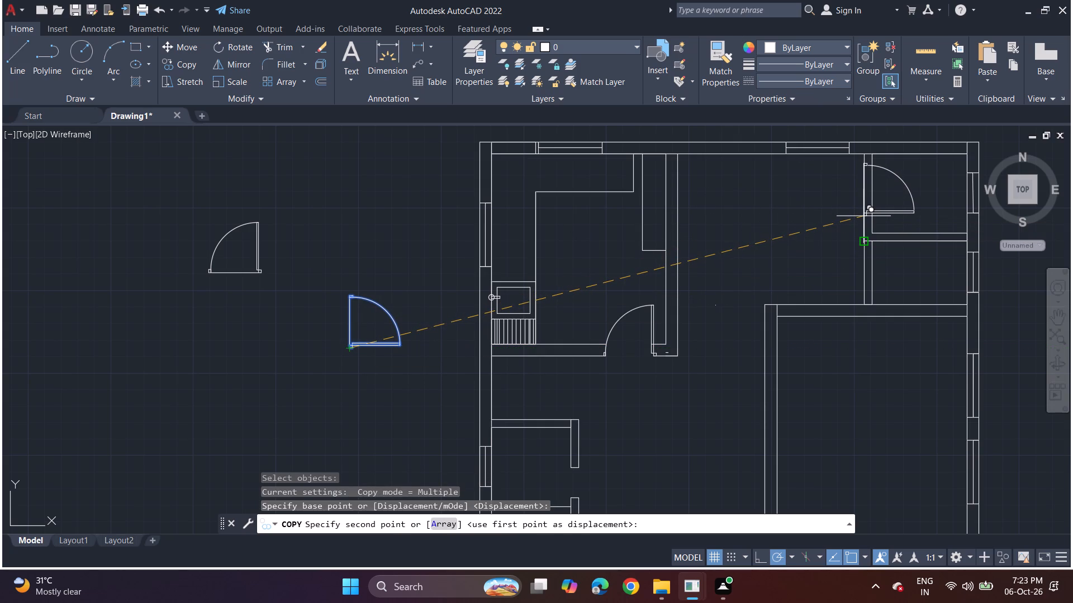
pyautogui.click(864, 294)
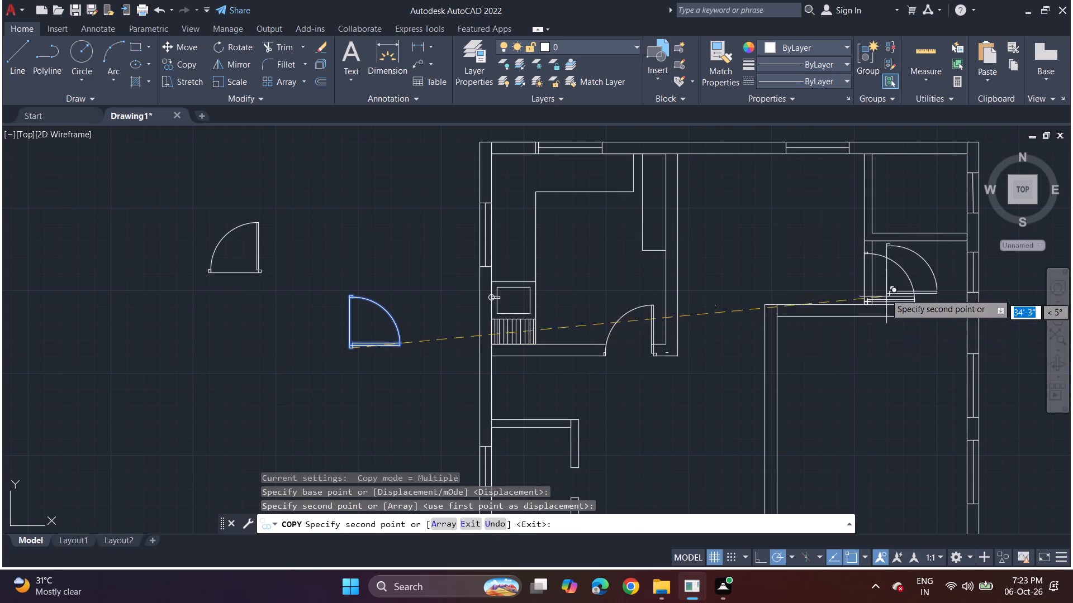
# Place a second copy of the rotated door where the northern small room's west wall meets the south face of the partition.
pyautogui.moveTo(884, 276); pyautogui.dragTo(691, 288, button='middle')
pyautogui.scroll(2, 692, 294)
pyautogui.moveTo(692, 294); pyautogui.dragTo(621, 312, button='middle')
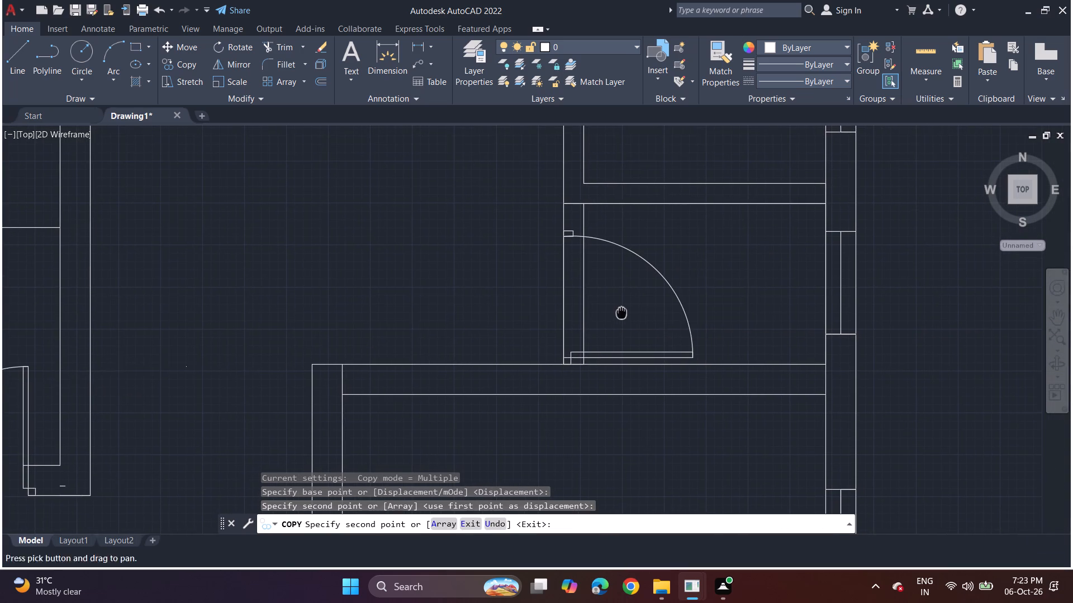
pyautogui.moveTo(607, 297); pyautogui.dragTo(624, 358, button='middle')
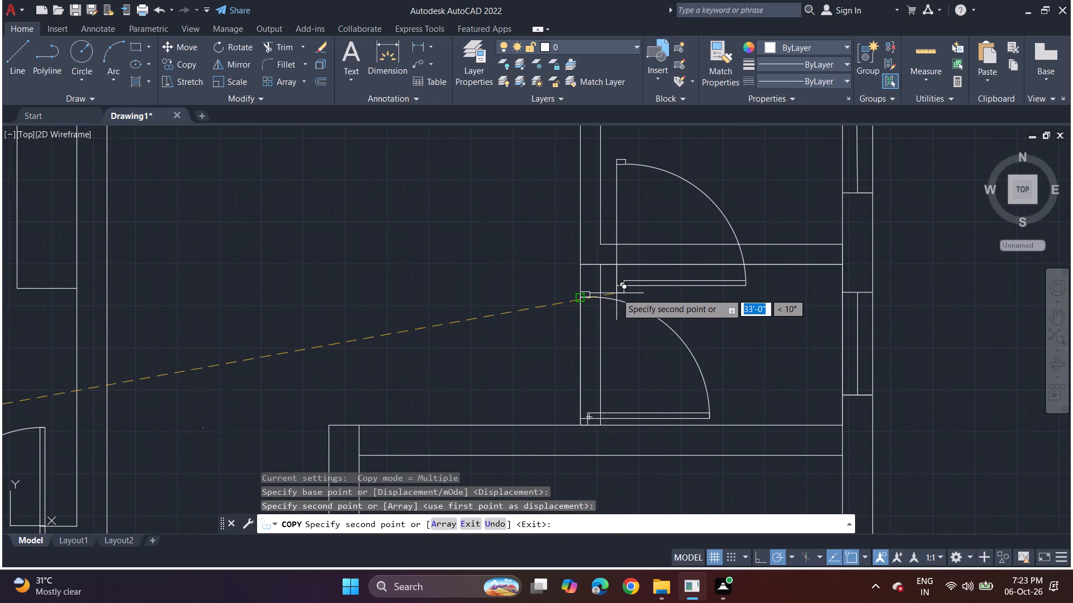
pyautogui.moveTo(583, 279); pyautogui.dragTo(594, 424, button='middle')
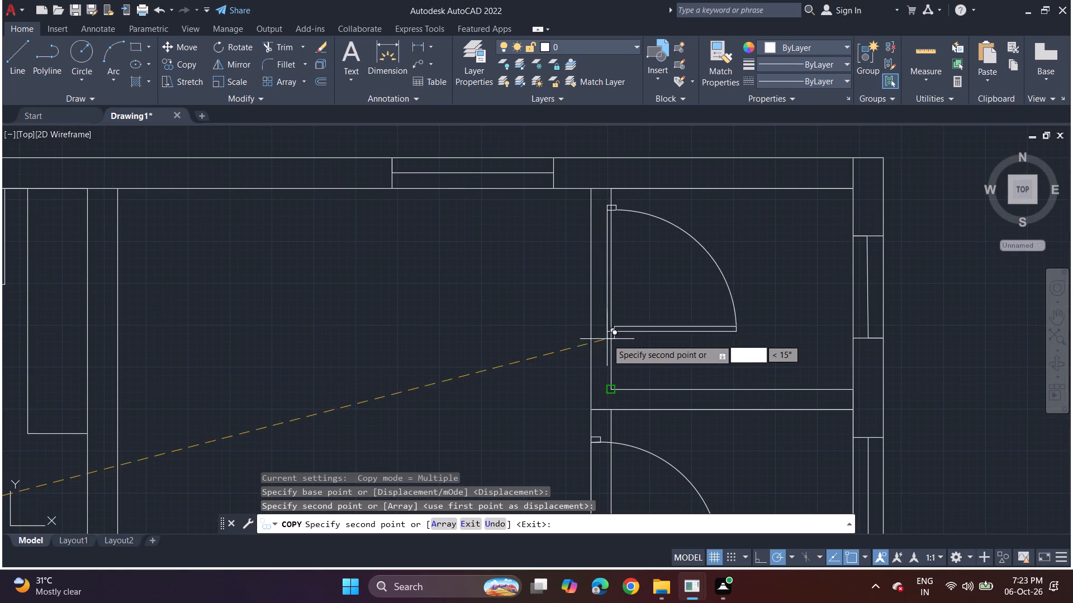
pyautogui.scroll(5, 589, 343)
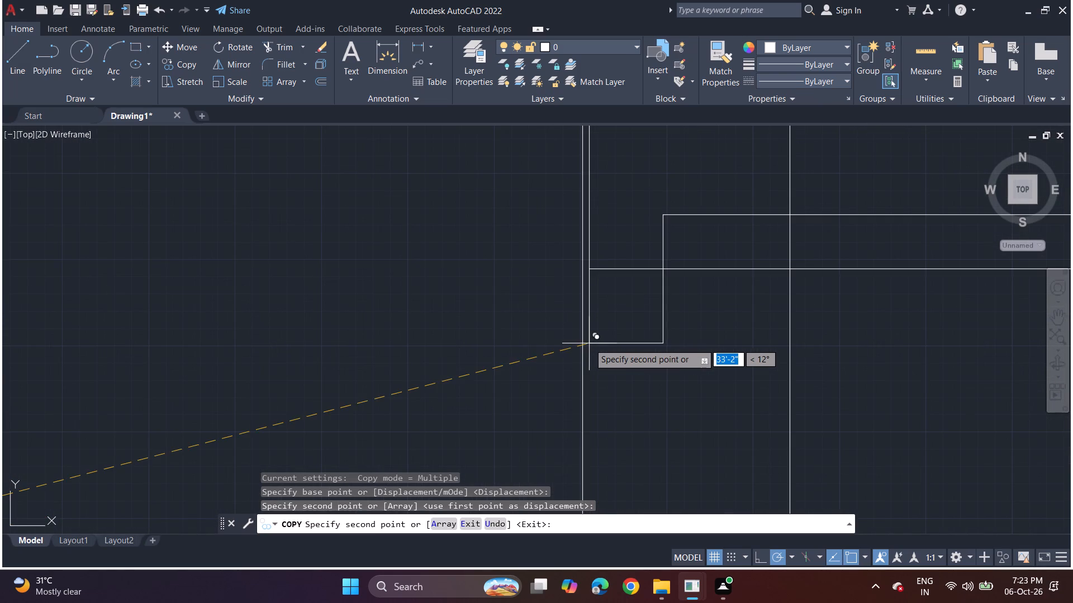
pyautogui.click(583, 347)
pyautogui.scroll(-5, 586, 343)
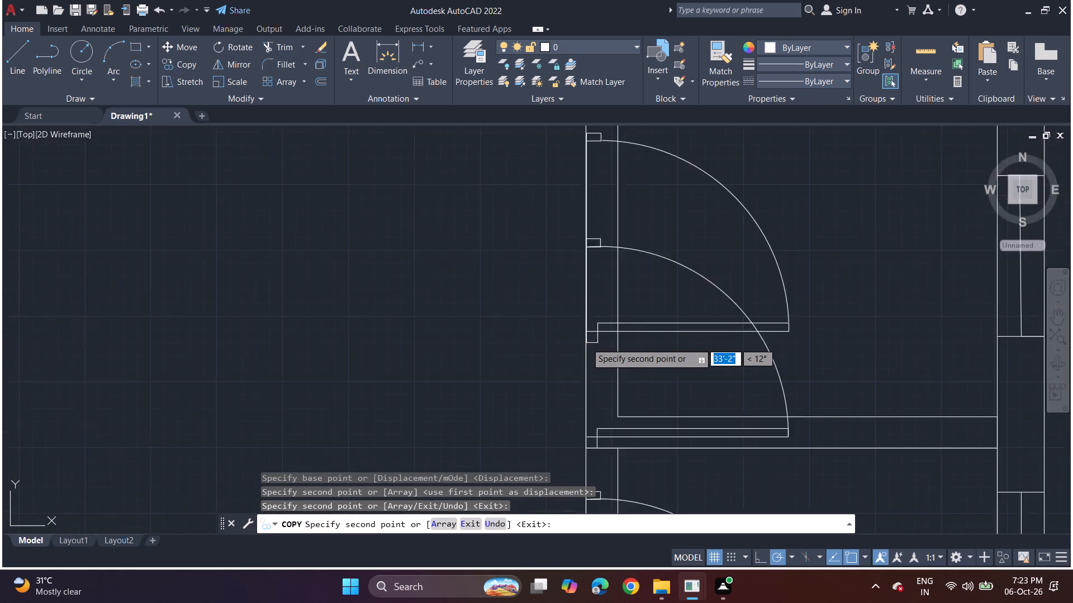
pyautogui.press('Escape')
# Move the northern door's arc, leaf and jamb lines about 1'-4" north along the west face of its wall.
pyautogui.moveTo(616, 323); pyautogui.dragTo(577, 296, button='middle')
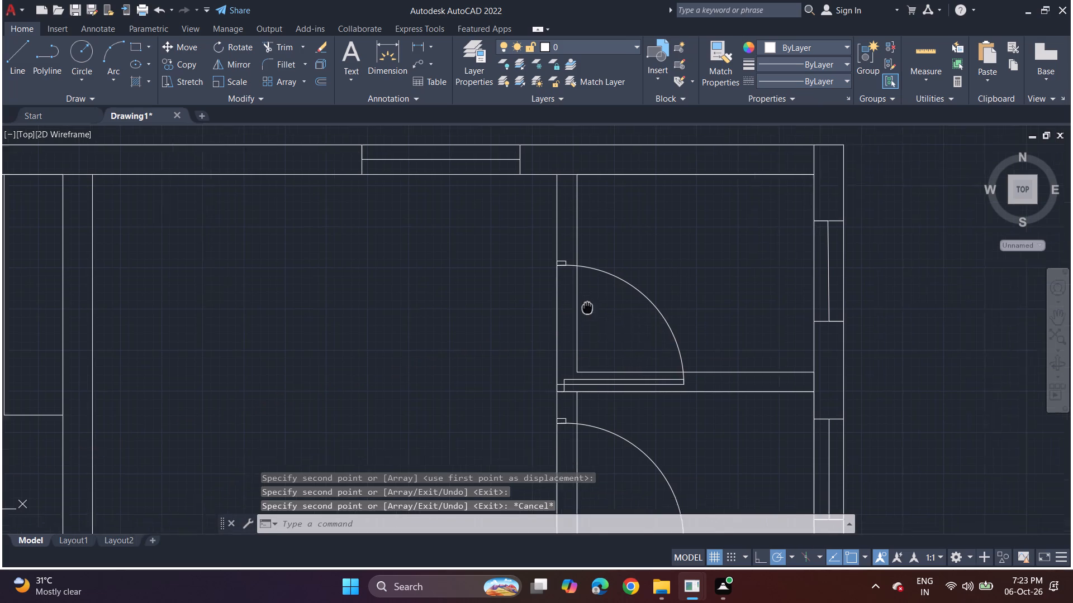
pyautogui.moveTo(577, 296); pyautogui.dragTo(549, 262, button='middle')
pyautogui.click(619, 261)
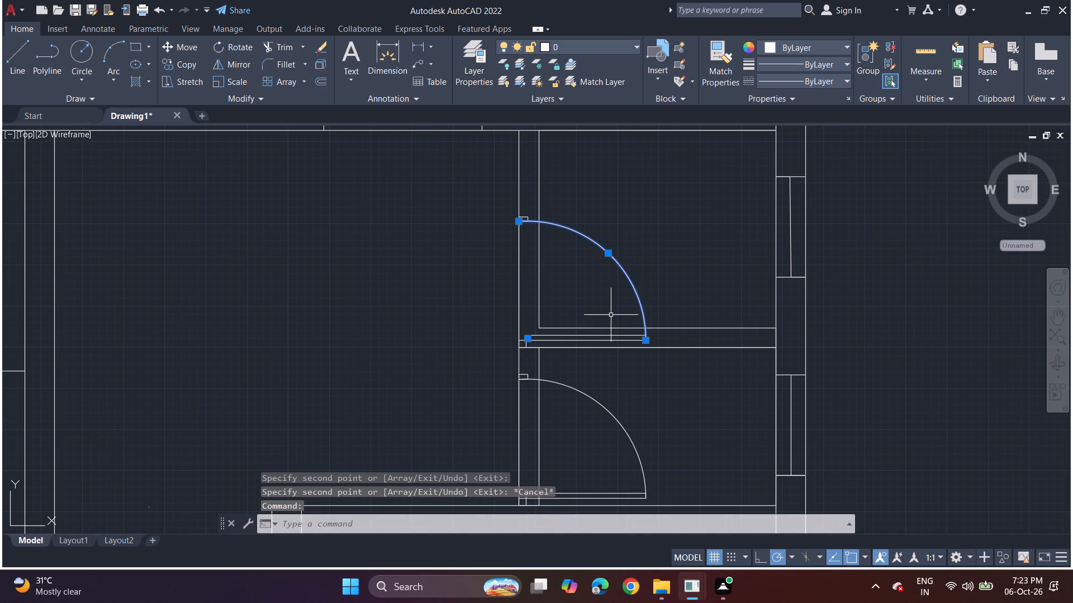
pyautogui.click(618, 337)
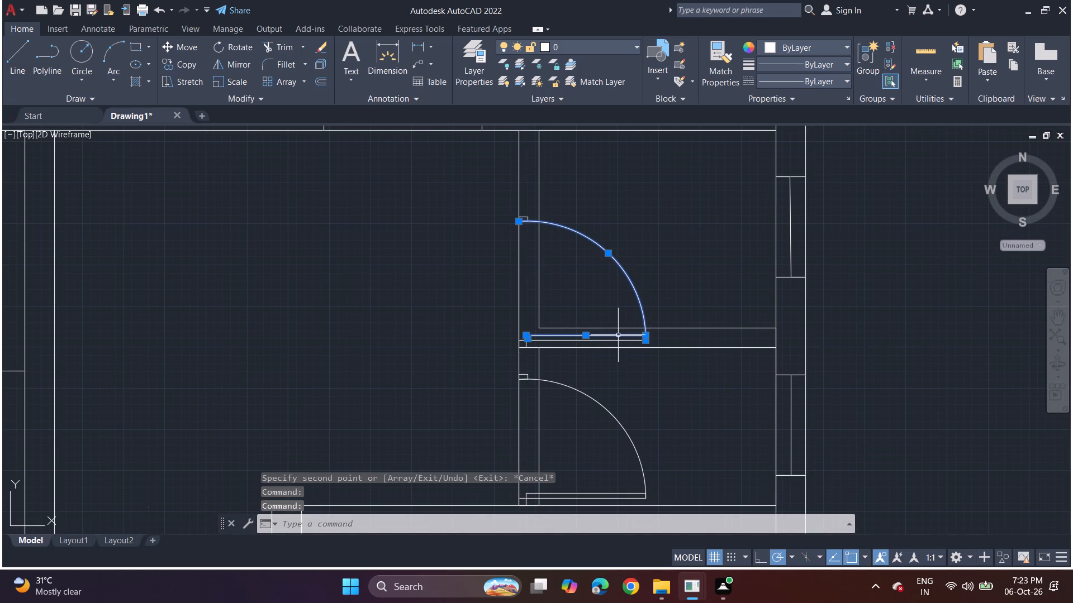
pyautogui.click(618, 339)
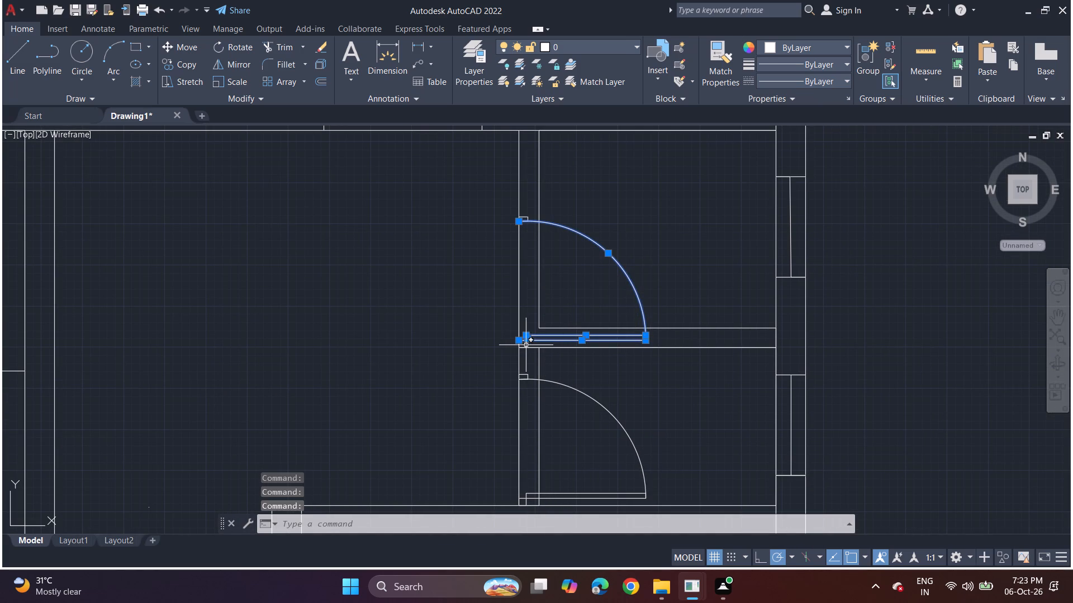
pyautogui.click(526, 345)
pyautogui.click(523, 217)
pyautogui.write('move')
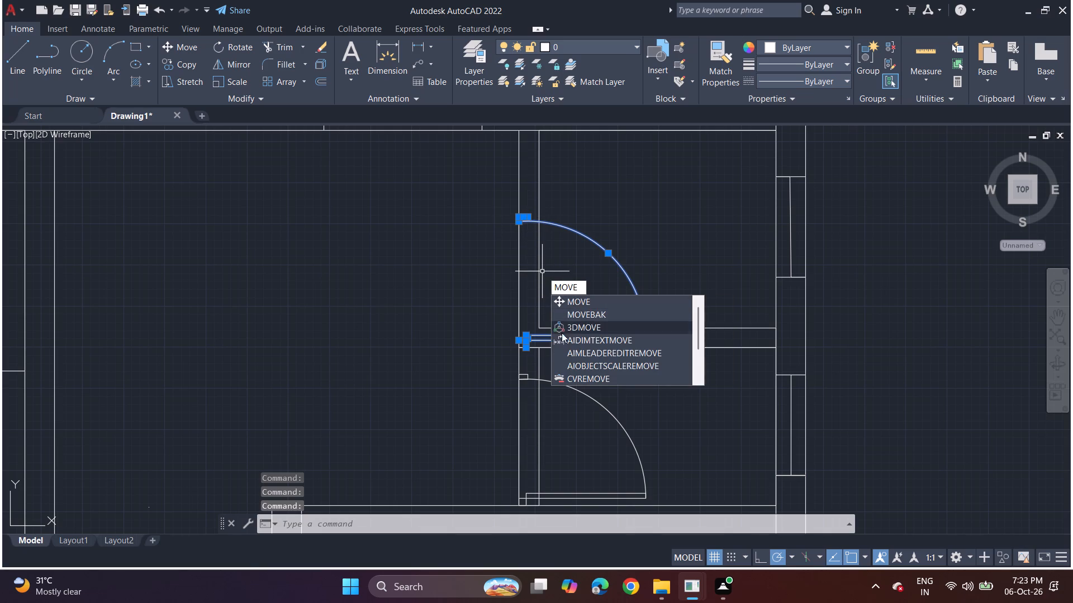
pyautogui.click(562, 300)
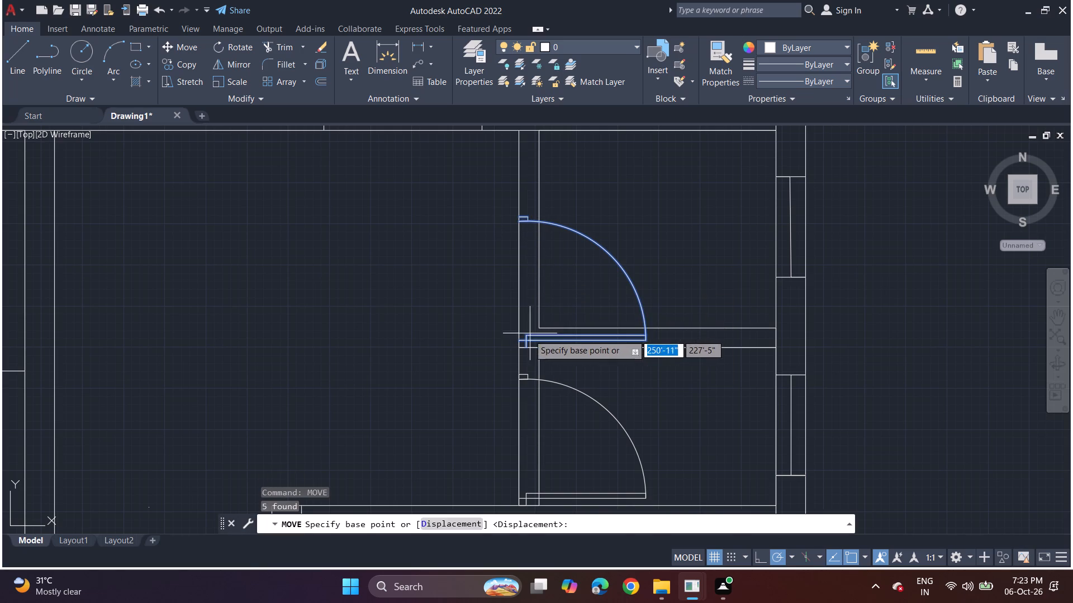
pyautogui.click(521, 346)
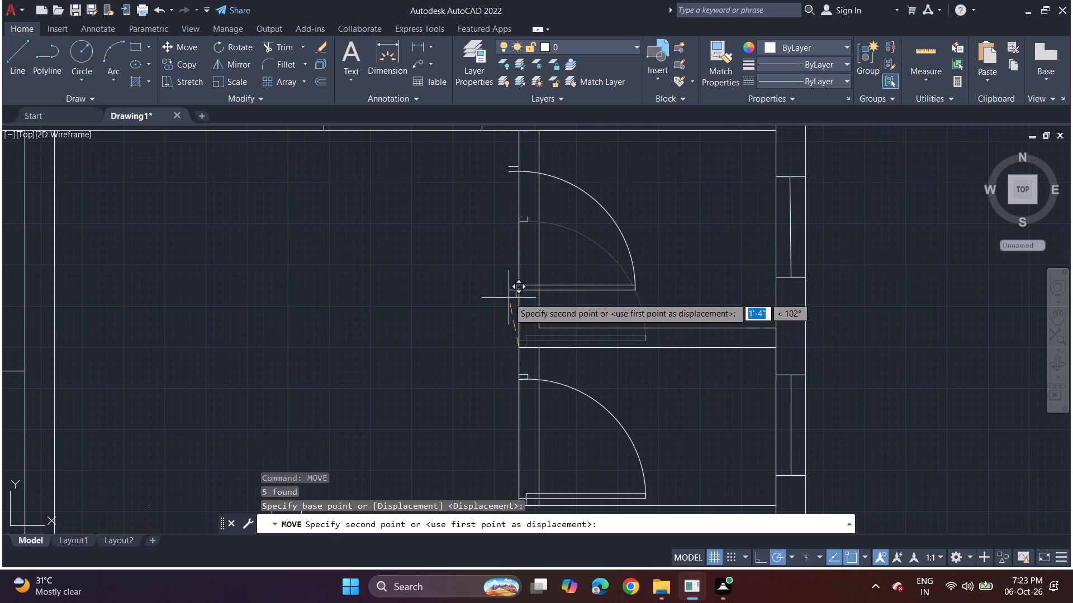
pyautogui.click(517, 299)
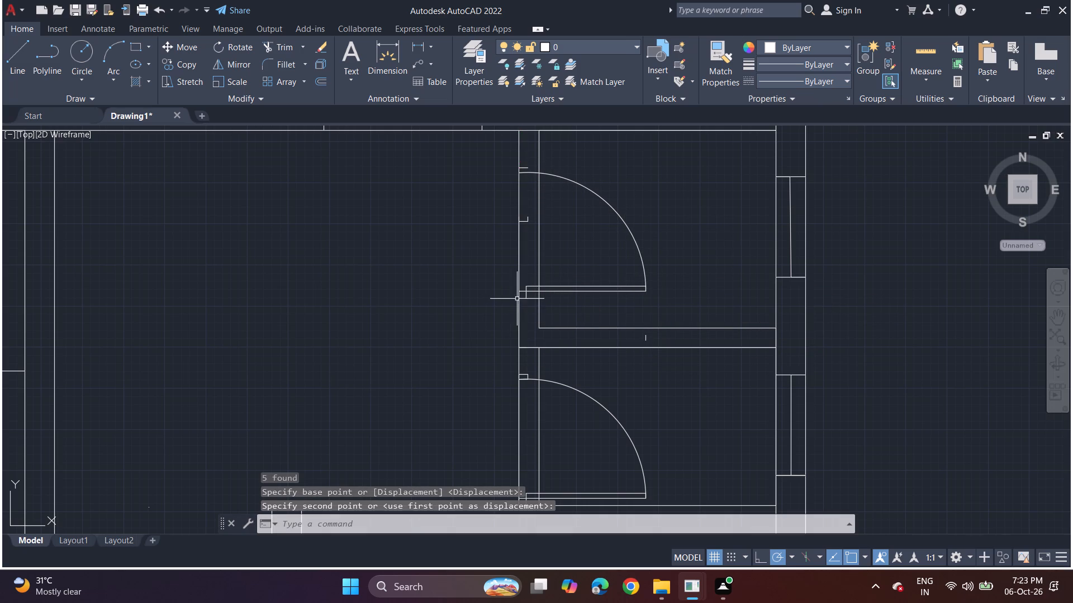
# Erase the moved door's leftover fragments: the two old north jamb lines and the short leaf-end line inside the partition.
pyautogui.scroll(1, 557, 265)
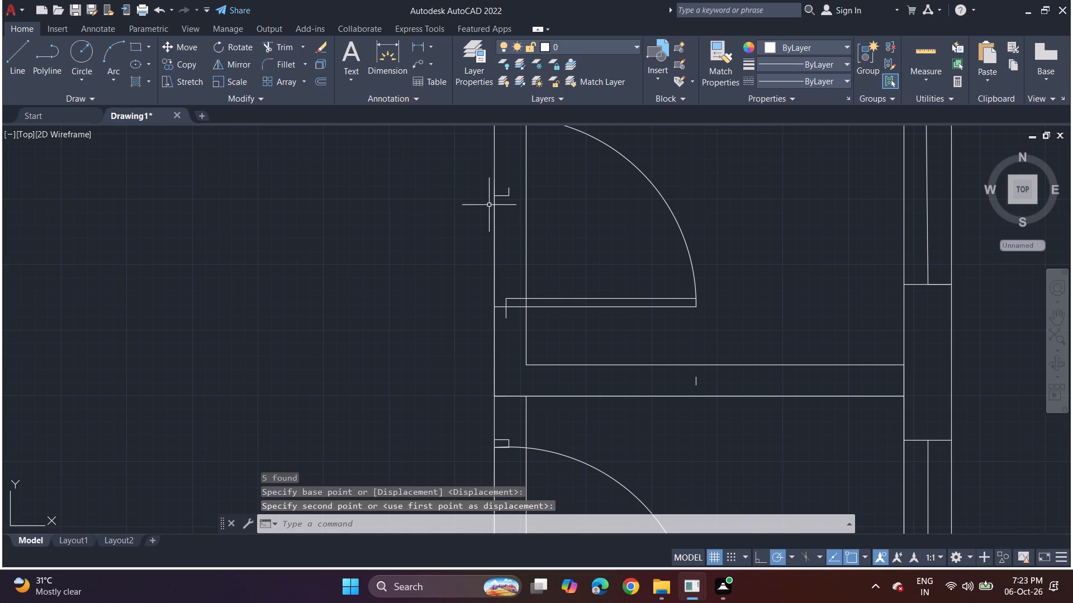
pyautogui.click(506, 193)
pyautogui.click(509, 200)
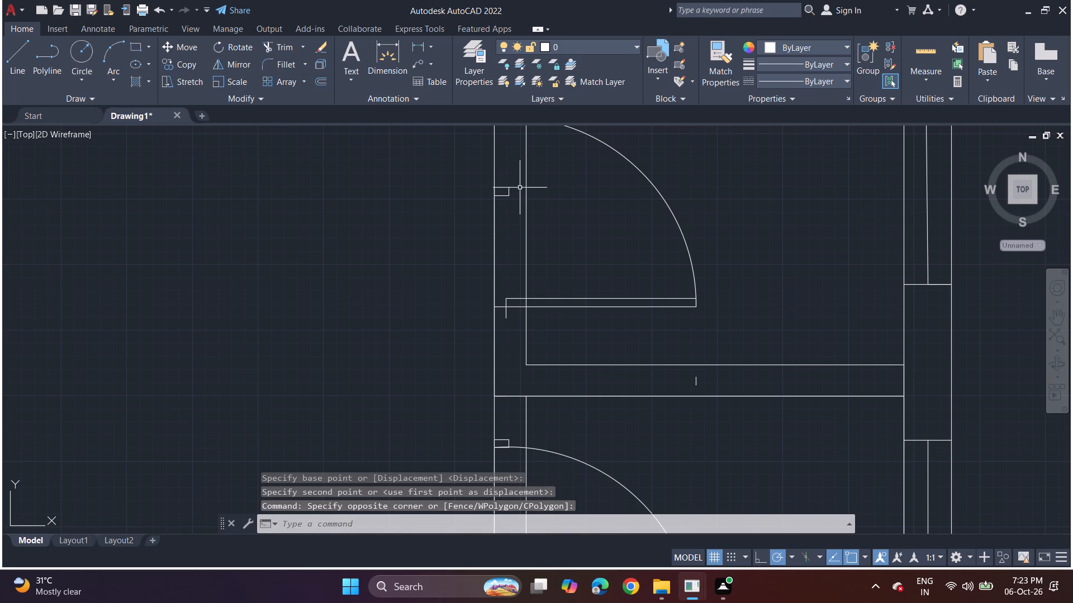
pyautogui.click(506, 197)
pyautogui.press('Delete')
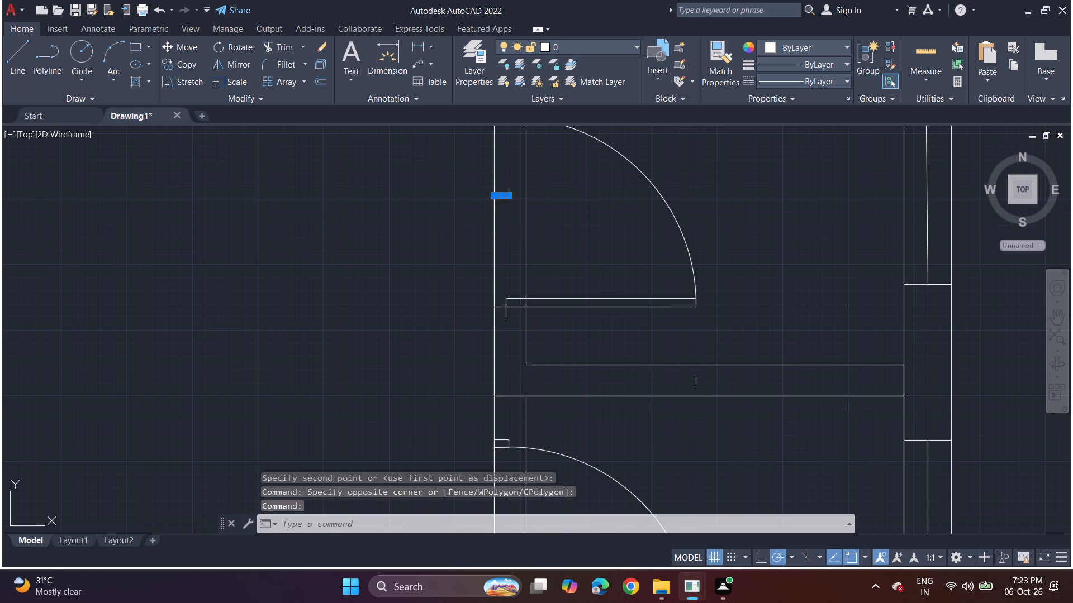
pyautogui.click(508, 189)
pyautogui.press('Delete')
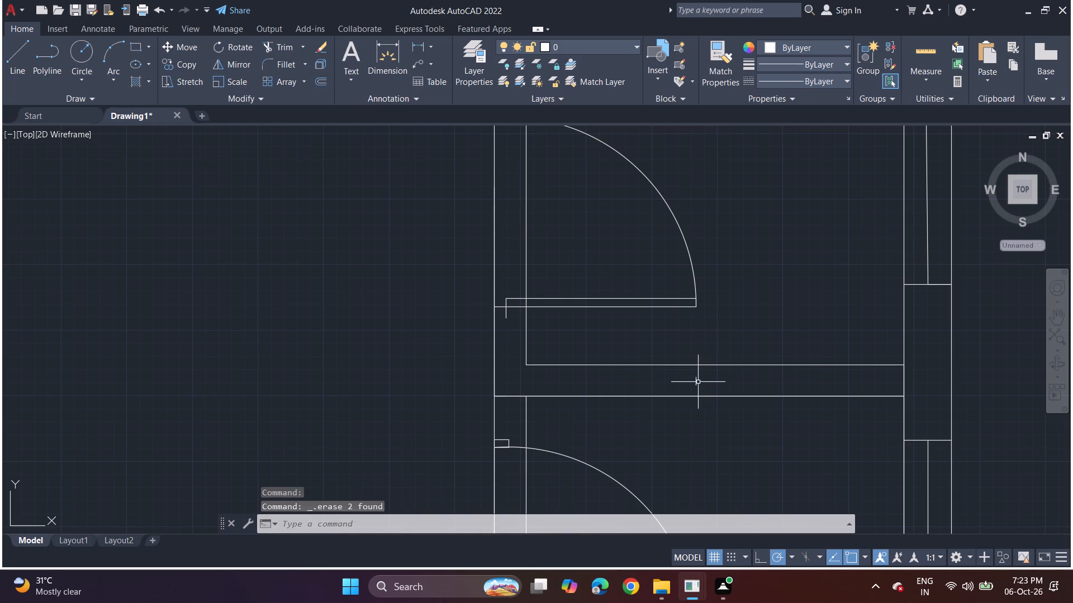
pyautogui.click(698, 382)
pyautogui.click(695, 382)
pyautogui.press('Delete')
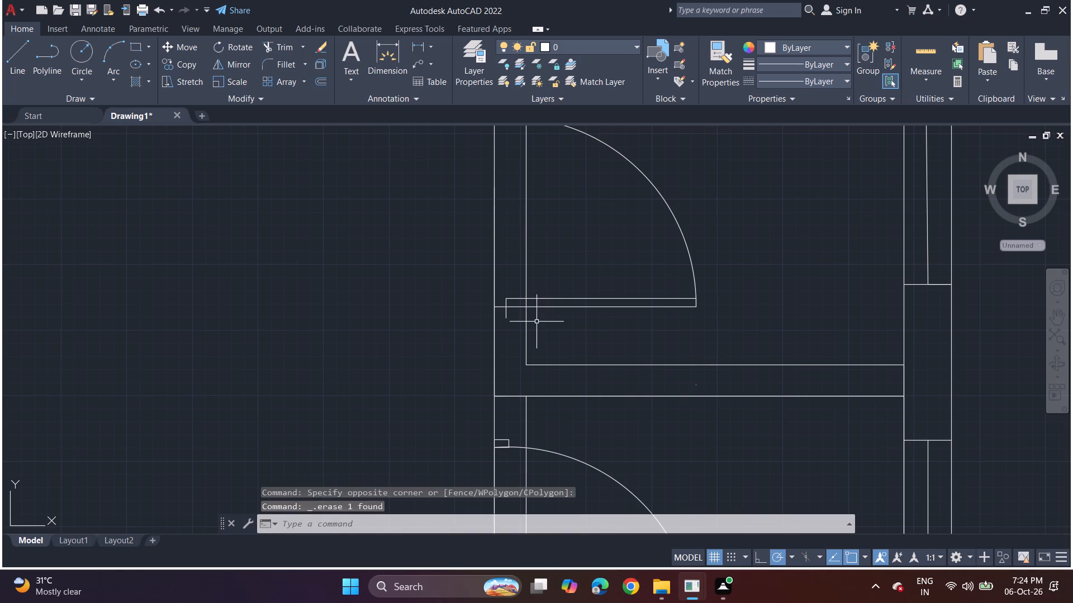
# Draw a 1" vertical line closing the east side of the northern door's north jamb block.
pyautogui.scroll(-3, 530, 382)
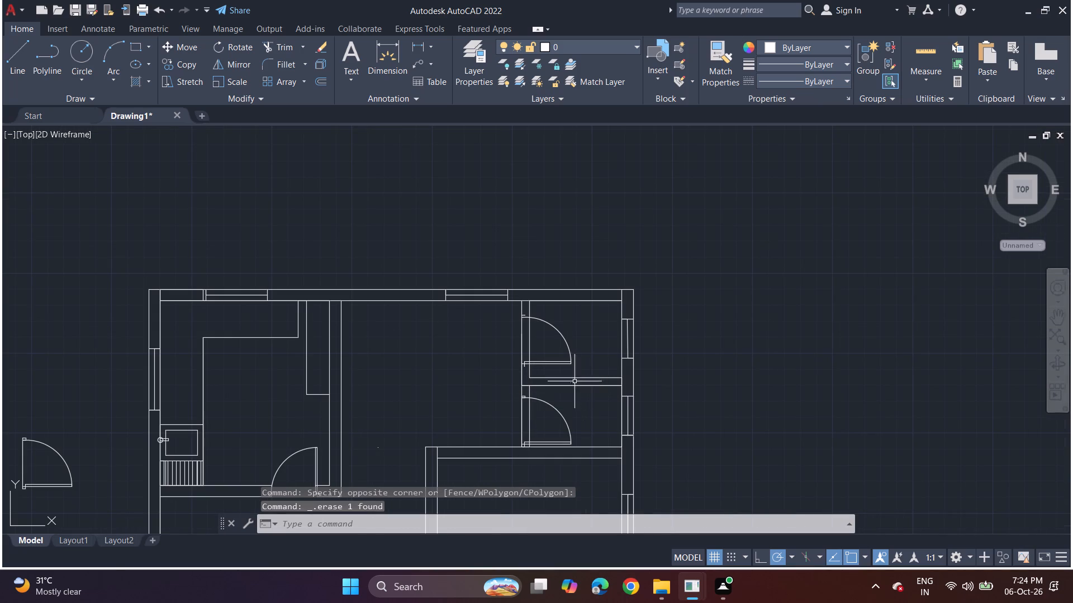
pyautogui.scroll(4, 528, 306)
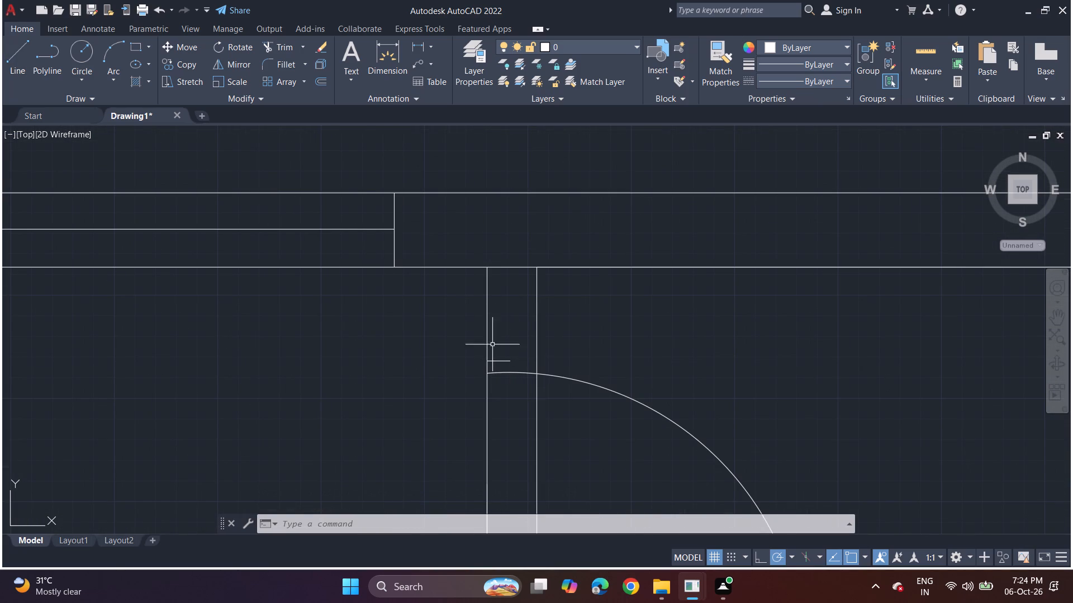
pyautogui.click(18, 60)
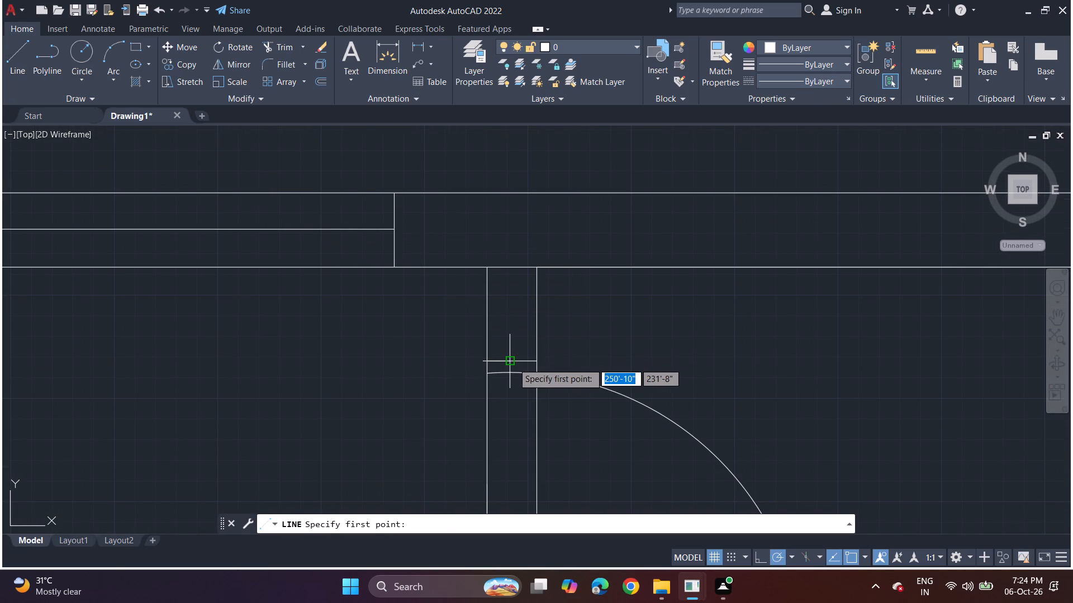
pyautogui.doubleClick(512, 363)
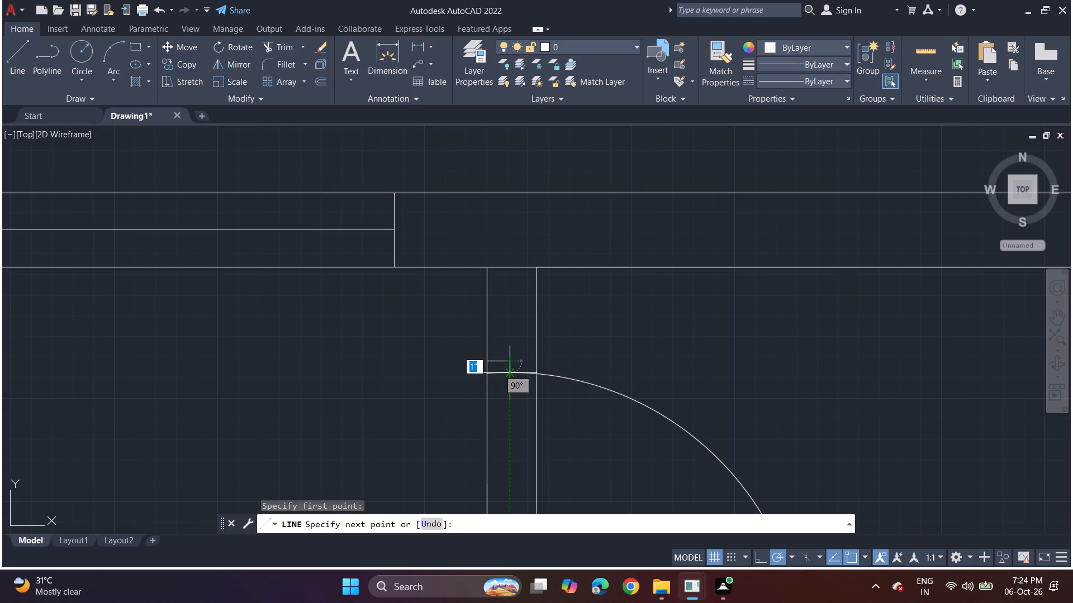
pyautogui.click(510, 373)
pyautogui.press('space')
# Draw a 2" horizontal line closing the bottom of the northern door's south jamb block at the wall's west face.
pyautogui.scroll(-2, 566, 324)
pyautogui.moveTo(558, 317); pyautogui.dragTo(556, 151, button='middle')
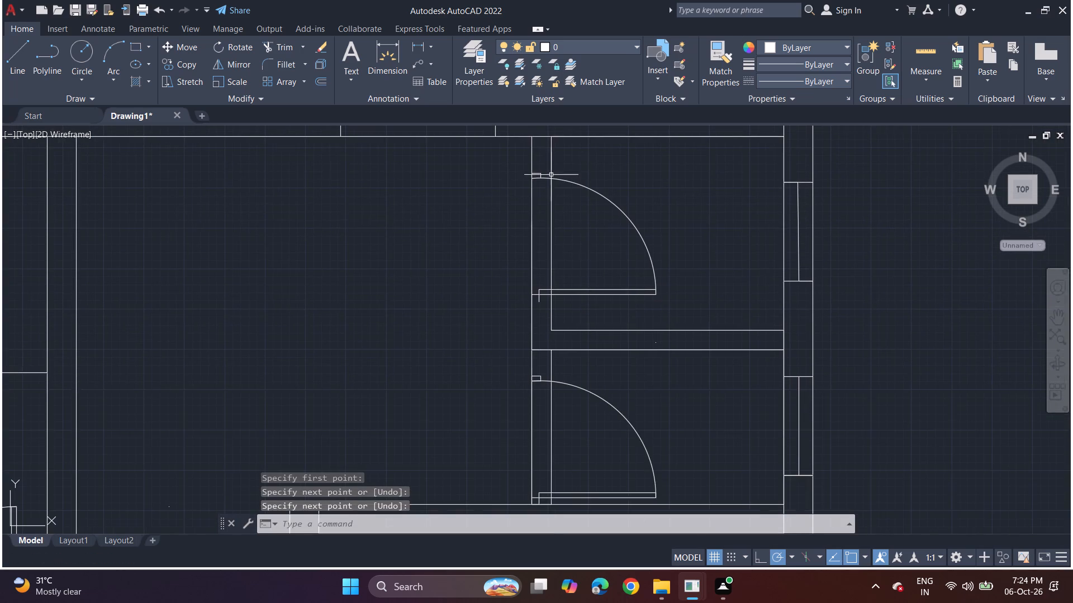
pyautogui.scroll(1, 545, 280)
pyautogui.click(19, 62)
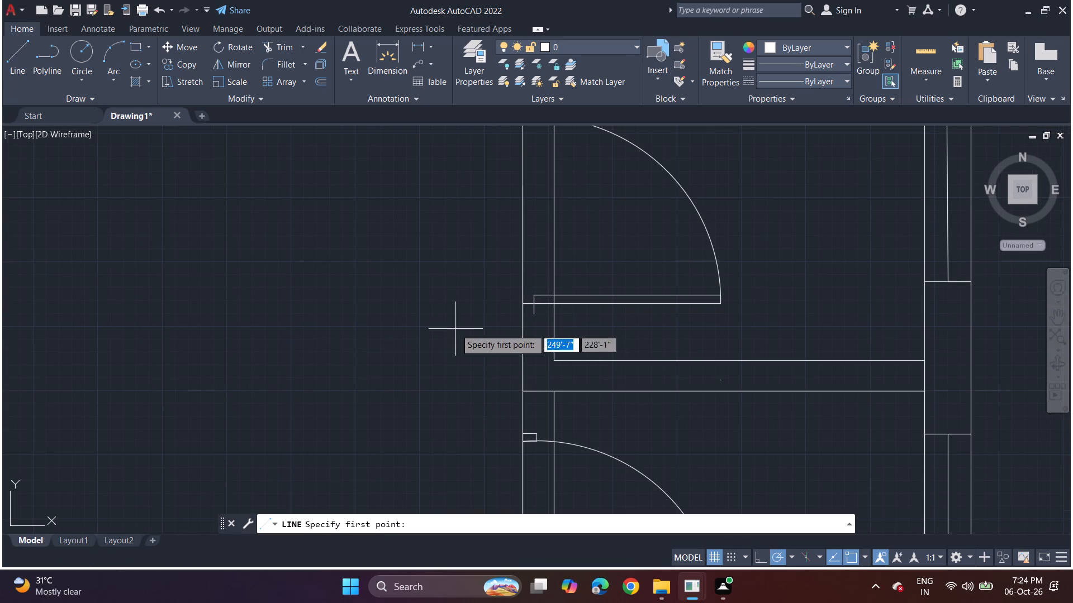
pyautogui.click(535, 317)
pyautogui.doubleClick(526, 317)
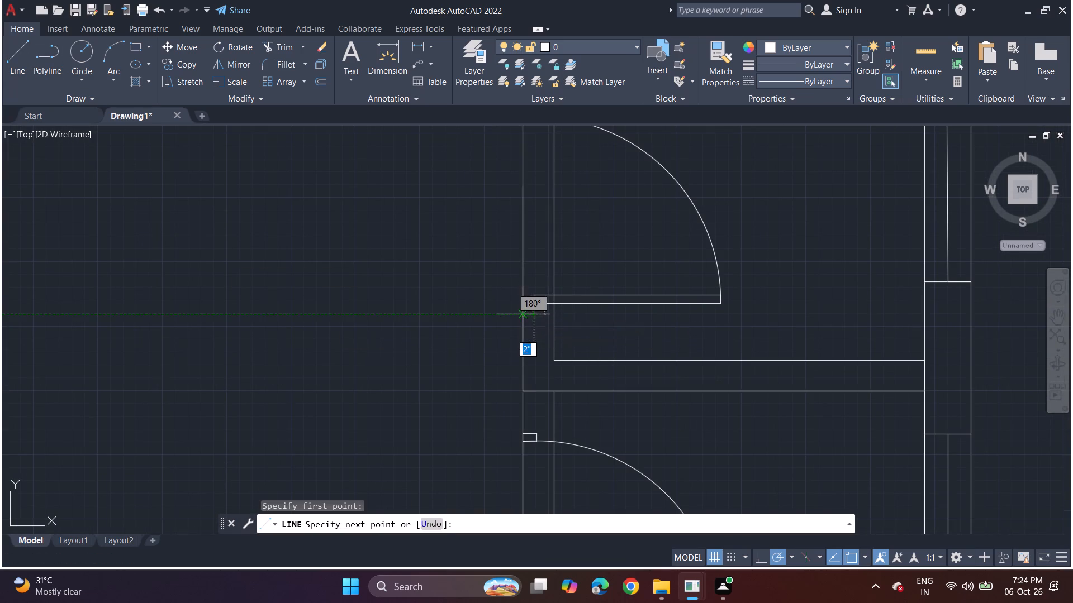
pyautogui.press('space')
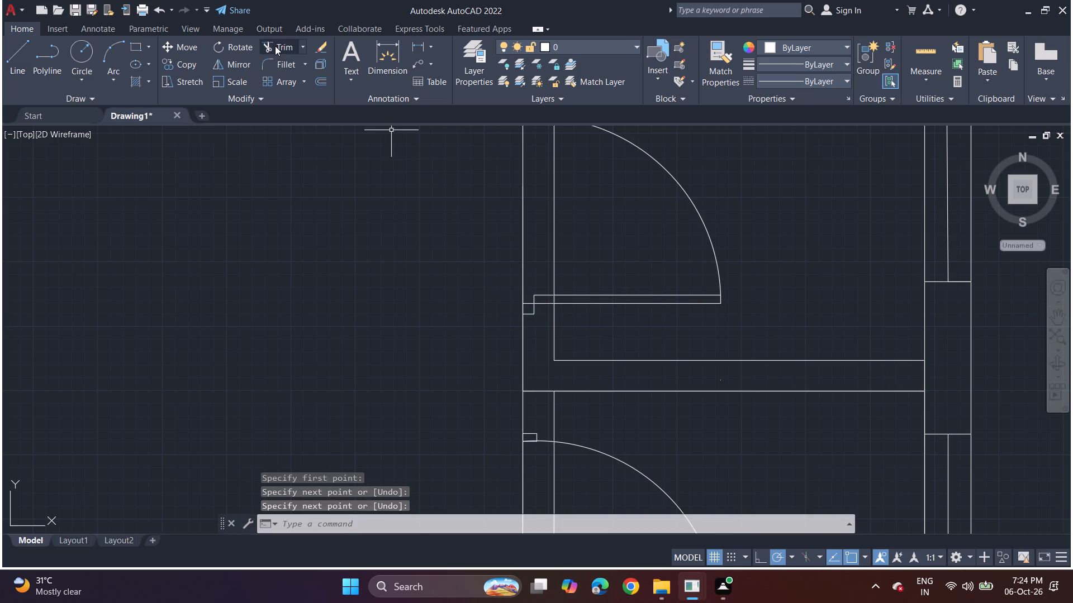
# Trim both west wall lines of the southern small northeast room across its door opening.
pyautogui.moveTo(511, 412); pyautogui.dragTo(455, 243, button='middle')
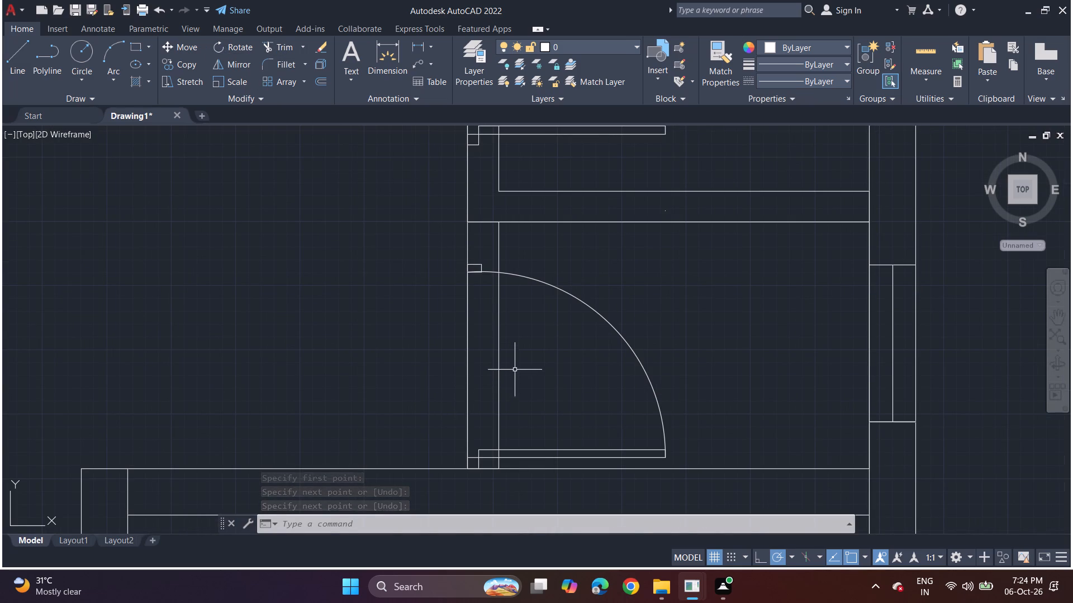
pyautogui.moveTo(513, 367); pyautogui.dragTo(485, 367)
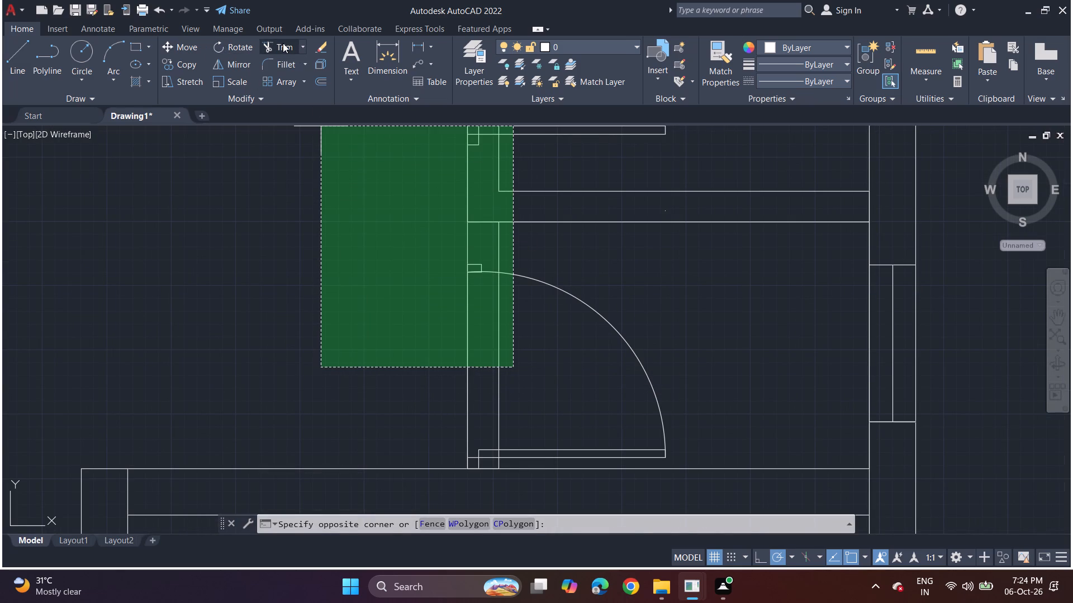
pyautogui.click(283, 43)
pyautogui.moveTo(520, 341); pyautogui.dragTo(498, 341)
pyautogui.moveTo(491, 341); pyautogui.dragTo(458, 347)
pyautogui.moveTo(453, 347); pyautogui.dragTo(438, 343)
pyautogui.moveTo(393, 315); pyautogui.dragTo(441, 527, button='middle')
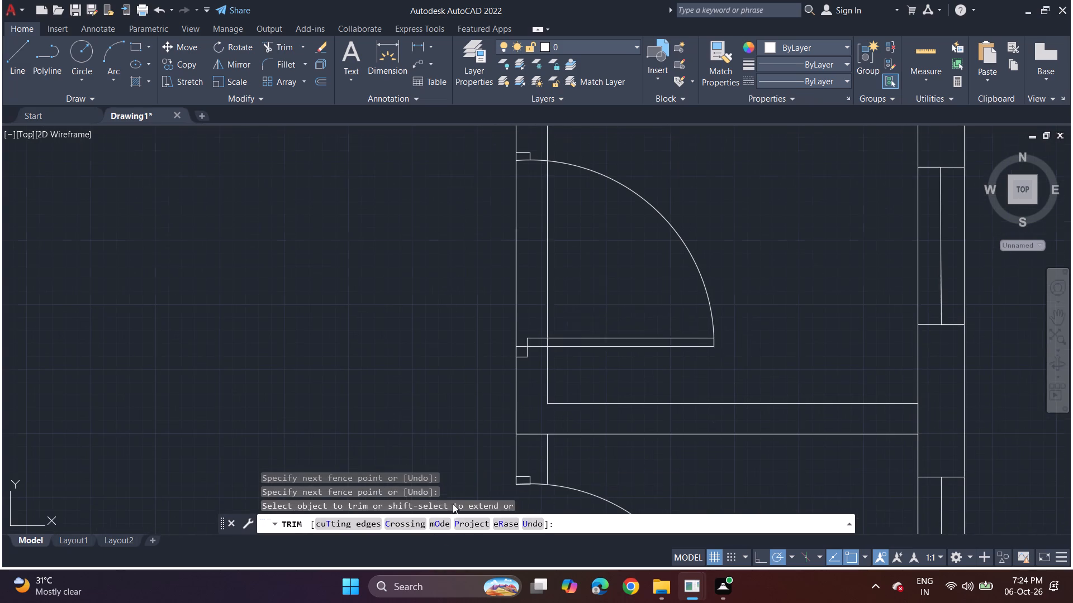
# Trim both west wall lines of the northern small northeast room across its door opening.
pyautogui.moveTo(559, 268); pyautogui.dragTo(501, 249)
pyautogui.scroll(-3, 377, 299)
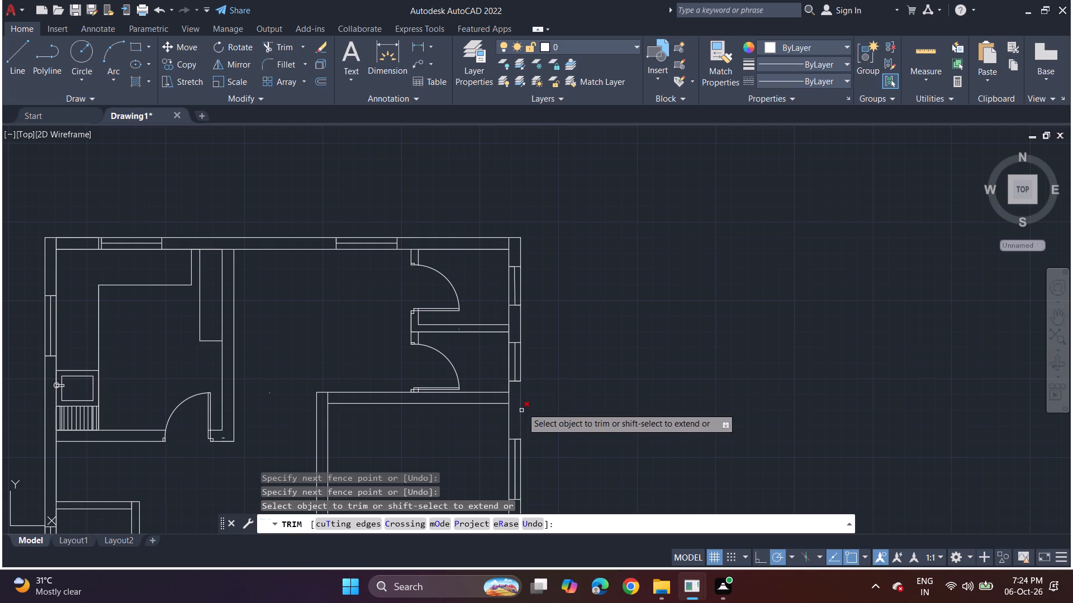
pyautogui.moveTo(385, 428); pyautogui.dragTo(530, 232, button='middle')
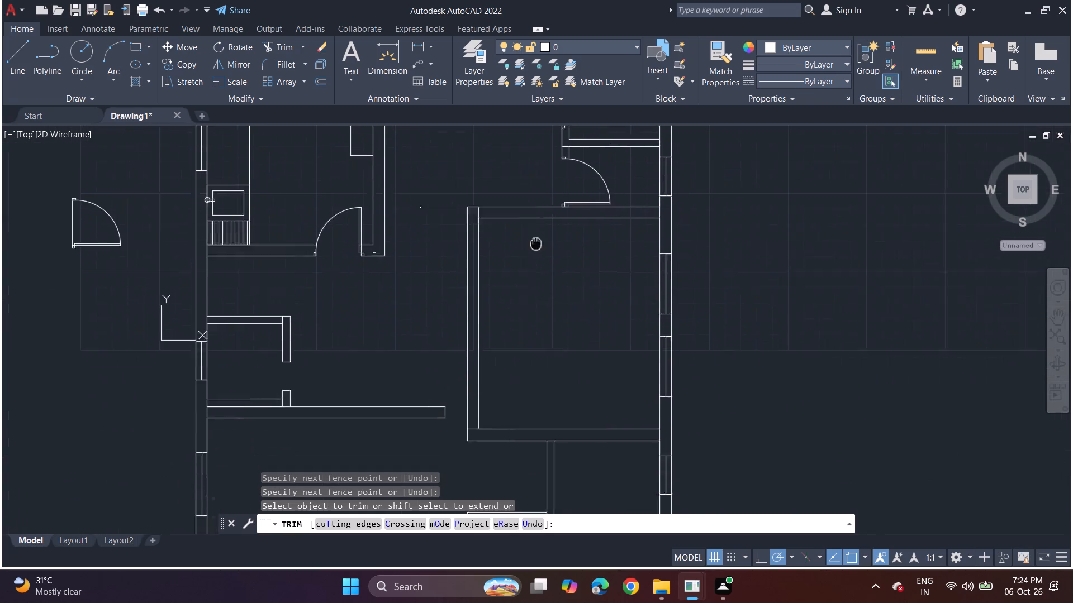
pyautogui.moveTo(530, 232); pyautogui.dragTo(591, 184, button='middle')
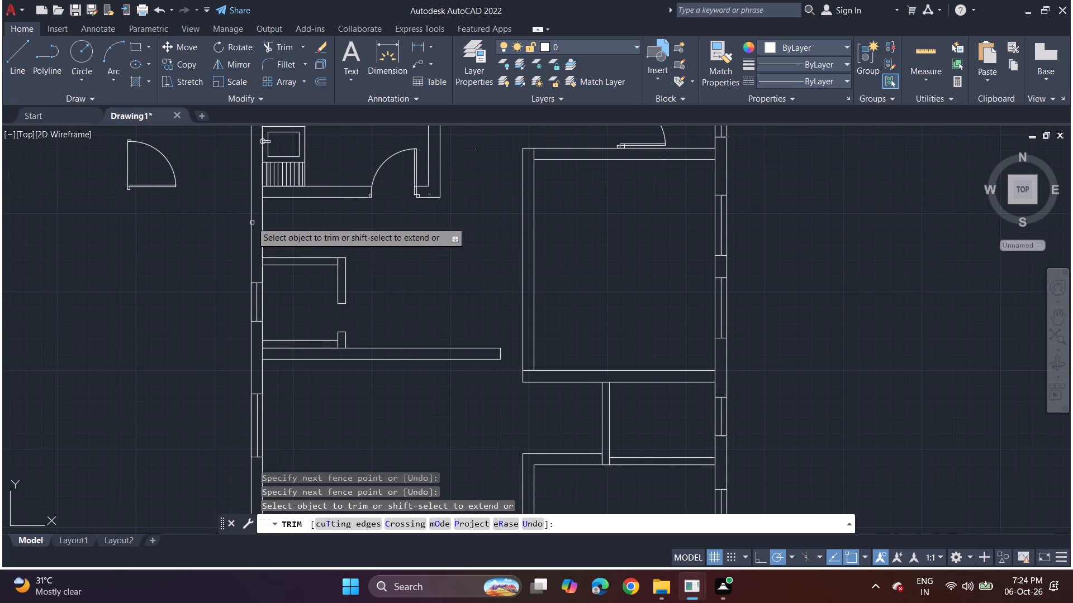
pyautogui.moveTo(151, 230); pyautogui.dragTo(291, 298, button='middle')
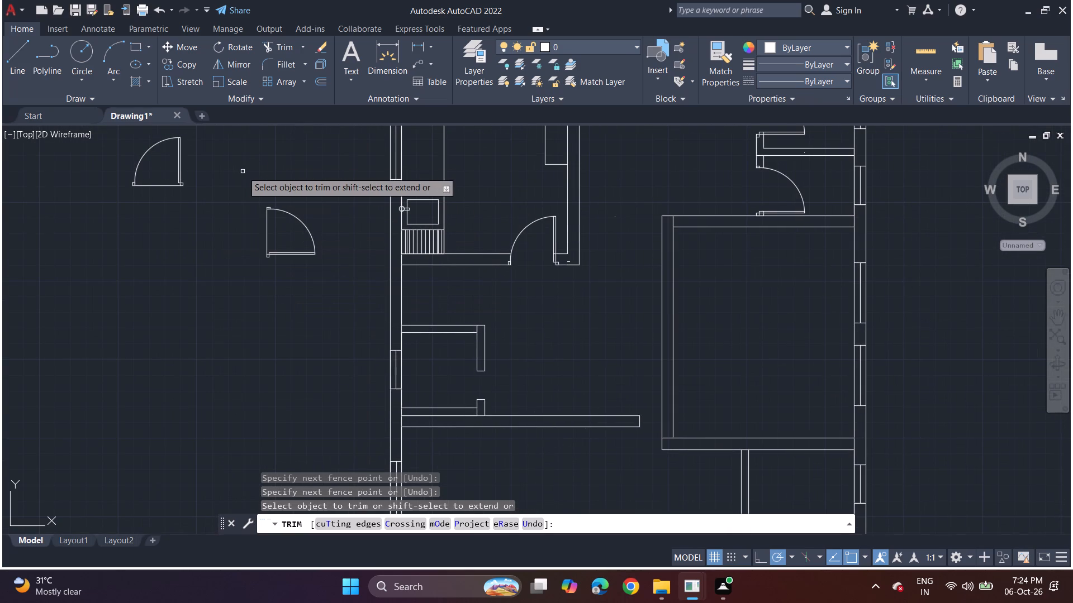
pyautogui.press('space')
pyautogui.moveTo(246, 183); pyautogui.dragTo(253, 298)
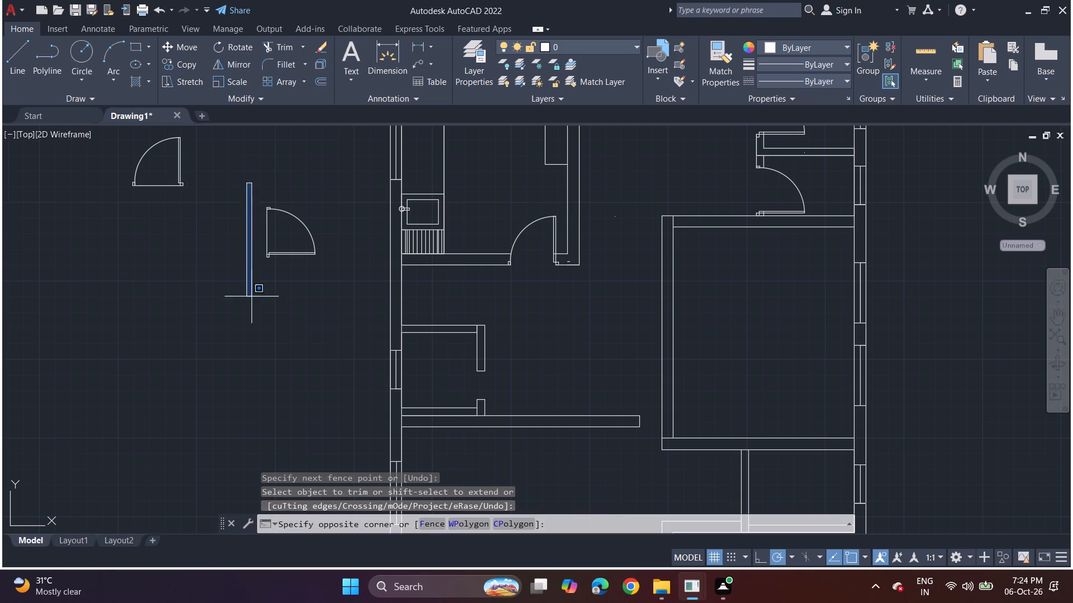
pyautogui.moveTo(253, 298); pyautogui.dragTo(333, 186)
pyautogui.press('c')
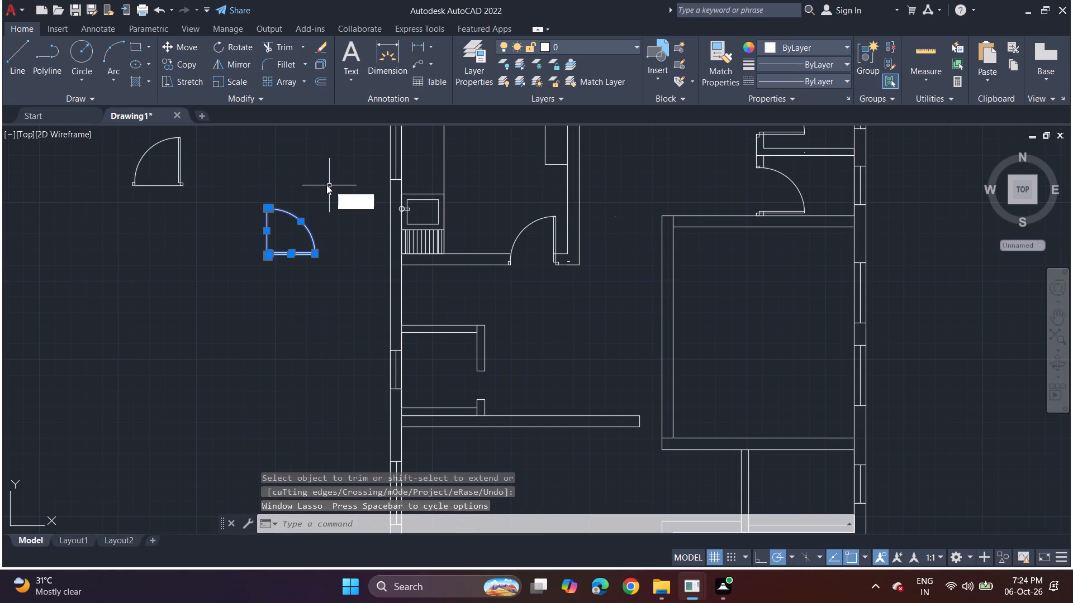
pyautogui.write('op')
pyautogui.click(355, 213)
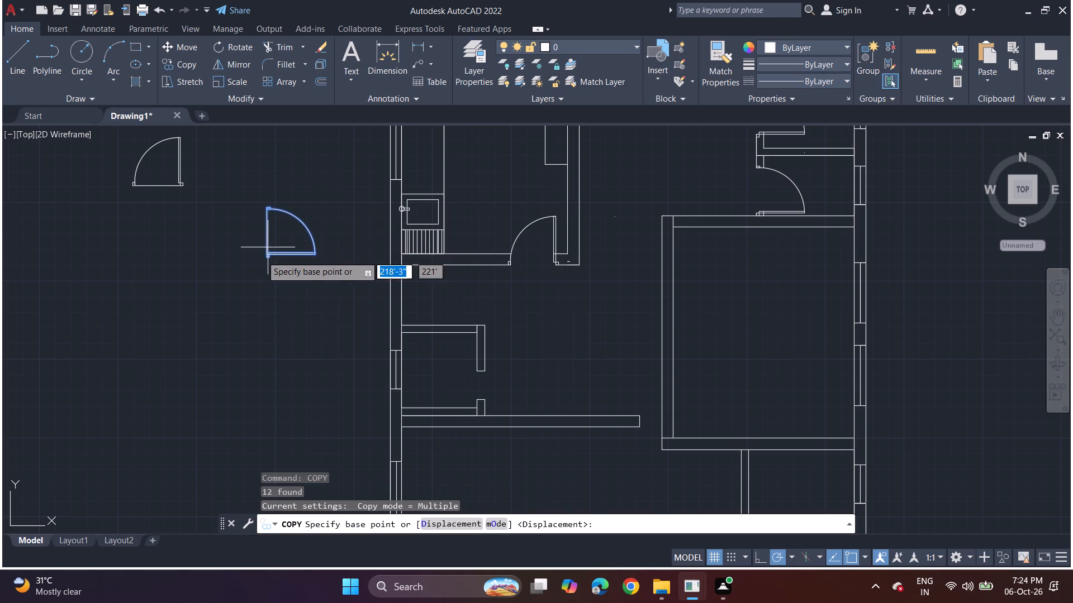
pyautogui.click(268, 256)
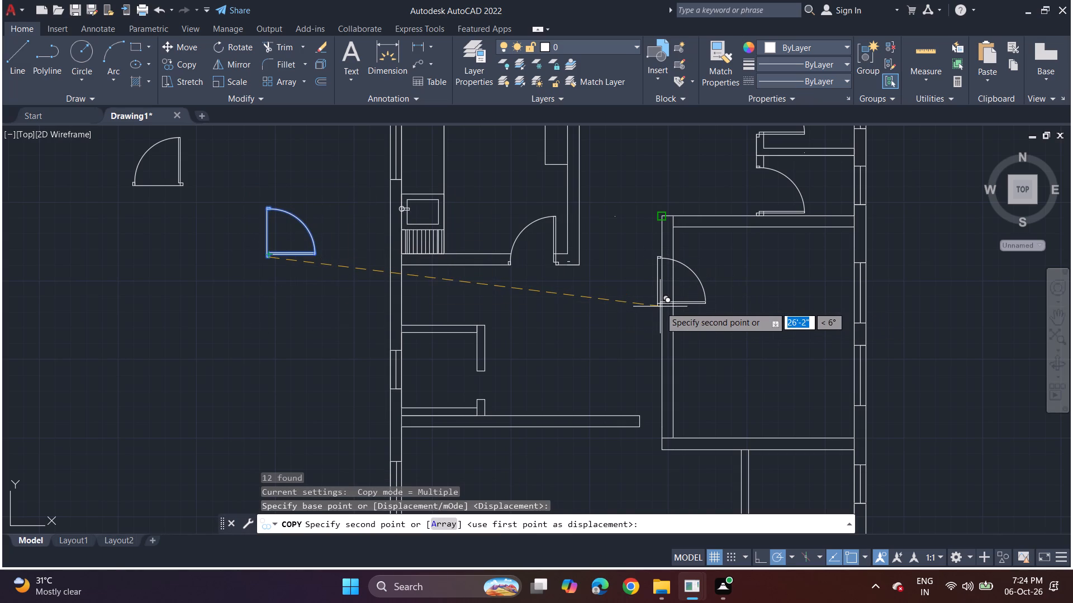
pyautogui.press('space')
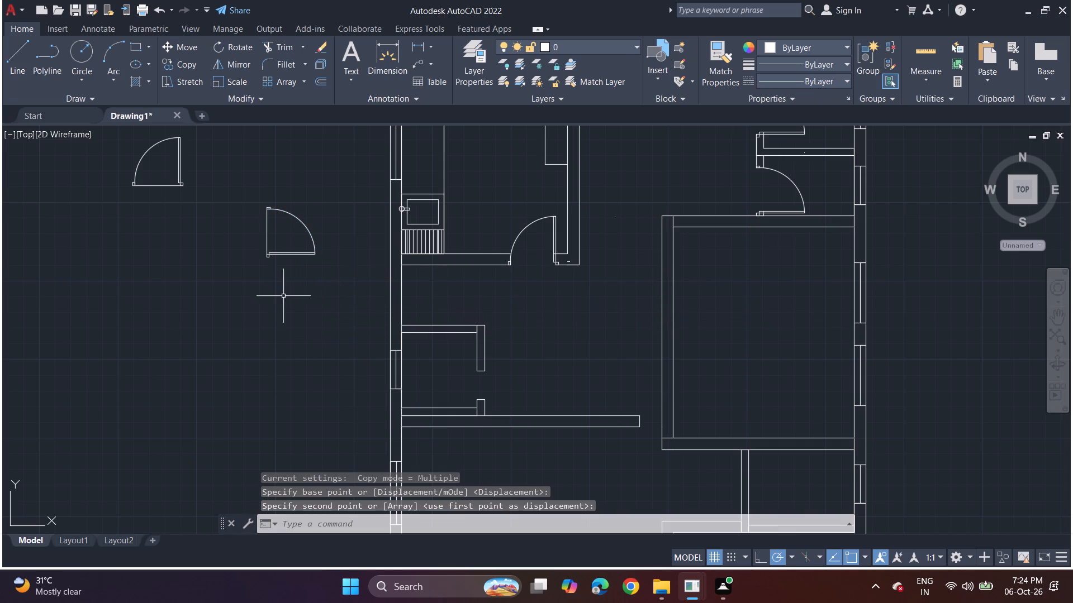
# Draw a line north along the large east room's outer west wall face from its south wall, ending with a 9" line across the wall.
pyautogui.click(18, 56)
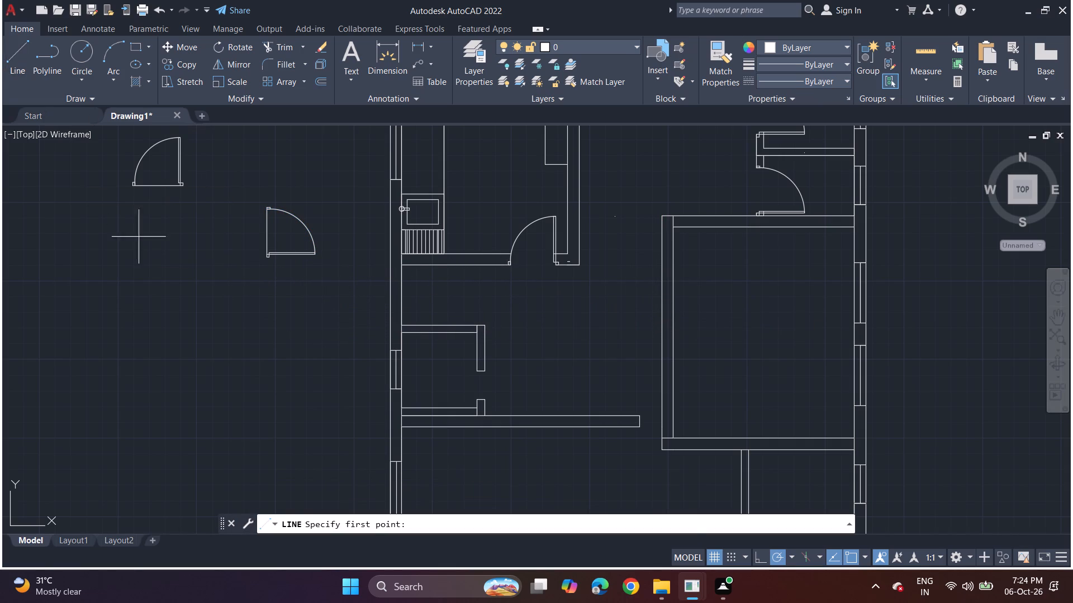
pyautogui.click(662, 438)
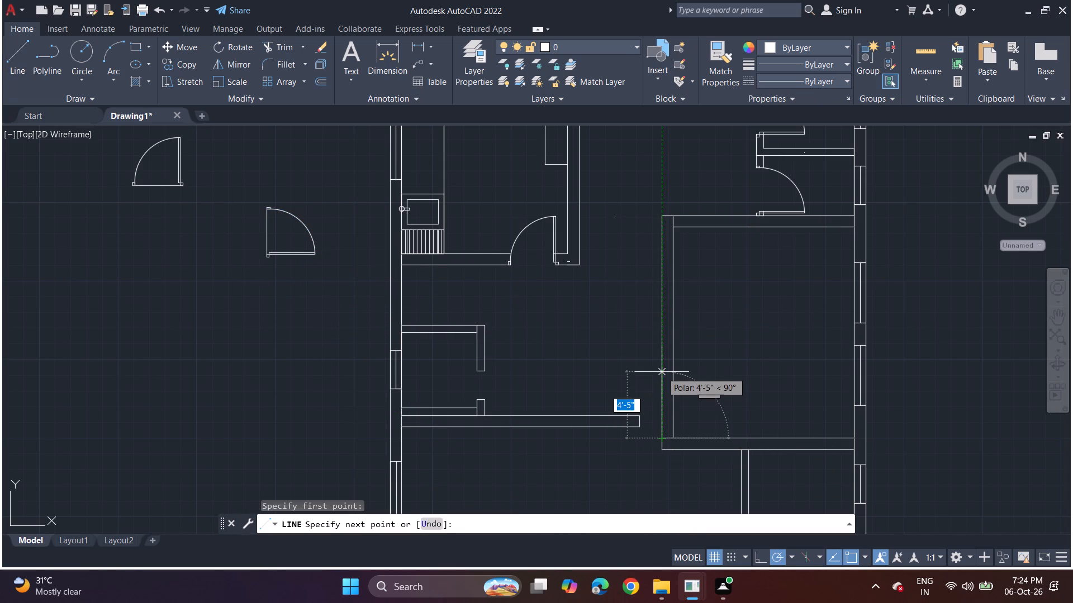
pyautogui.click(662, 380)
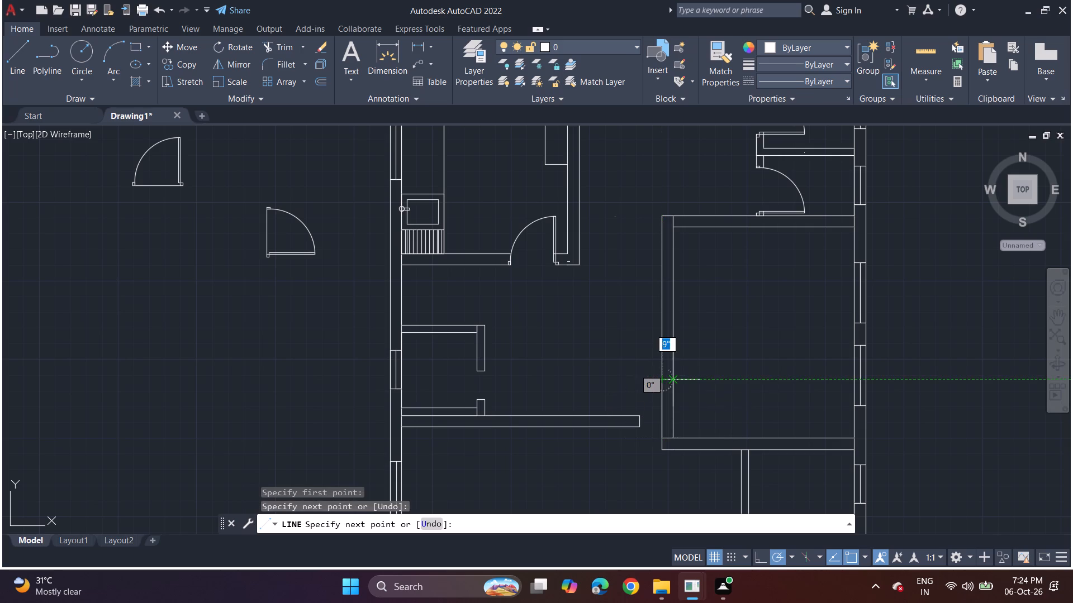
pyautogui.click(677, 380)
pyautogui.press('space')
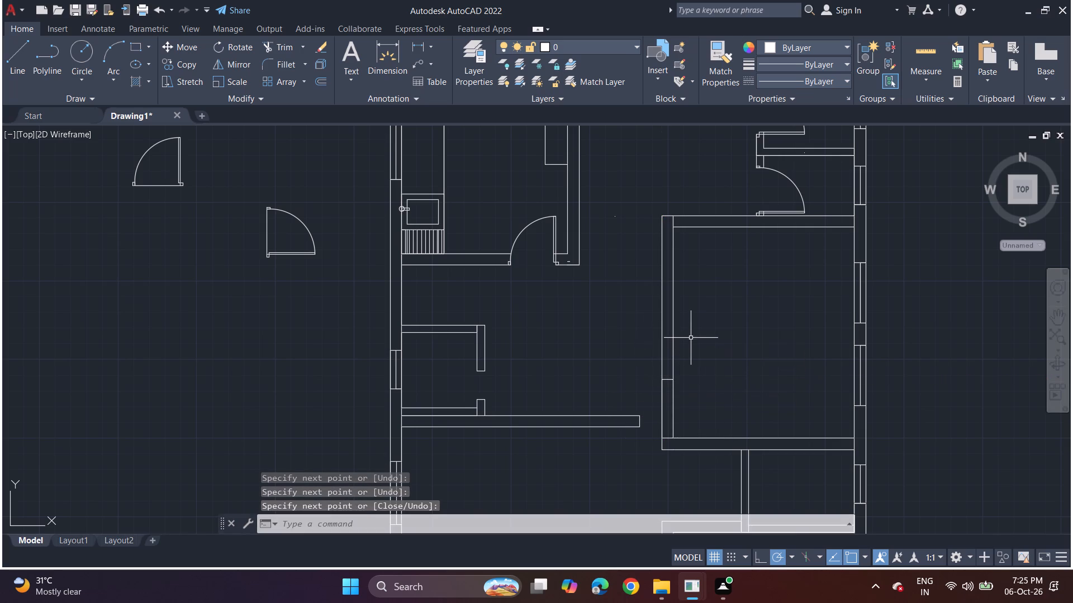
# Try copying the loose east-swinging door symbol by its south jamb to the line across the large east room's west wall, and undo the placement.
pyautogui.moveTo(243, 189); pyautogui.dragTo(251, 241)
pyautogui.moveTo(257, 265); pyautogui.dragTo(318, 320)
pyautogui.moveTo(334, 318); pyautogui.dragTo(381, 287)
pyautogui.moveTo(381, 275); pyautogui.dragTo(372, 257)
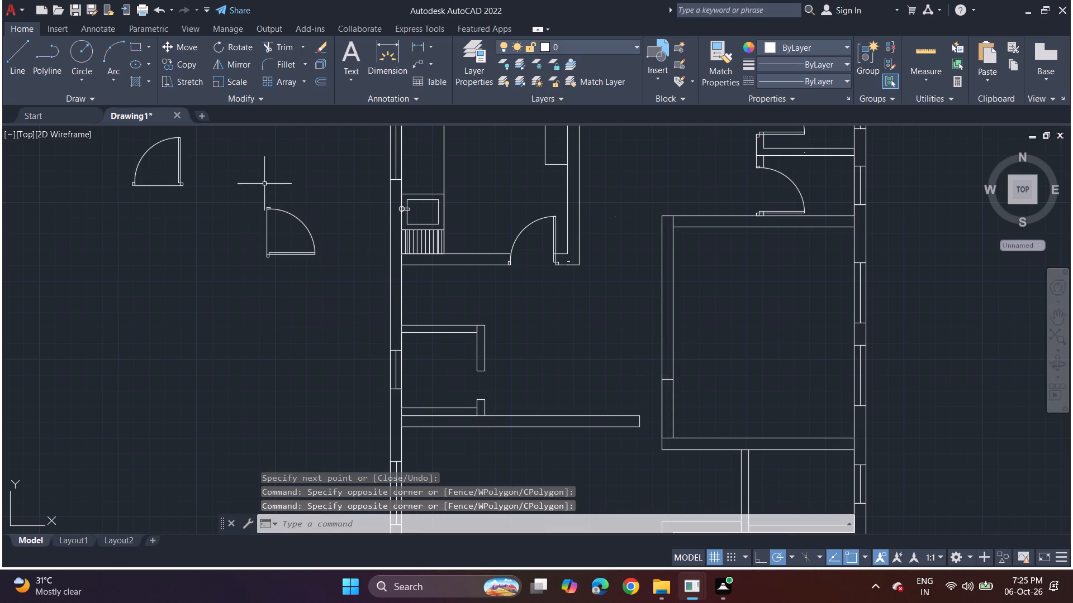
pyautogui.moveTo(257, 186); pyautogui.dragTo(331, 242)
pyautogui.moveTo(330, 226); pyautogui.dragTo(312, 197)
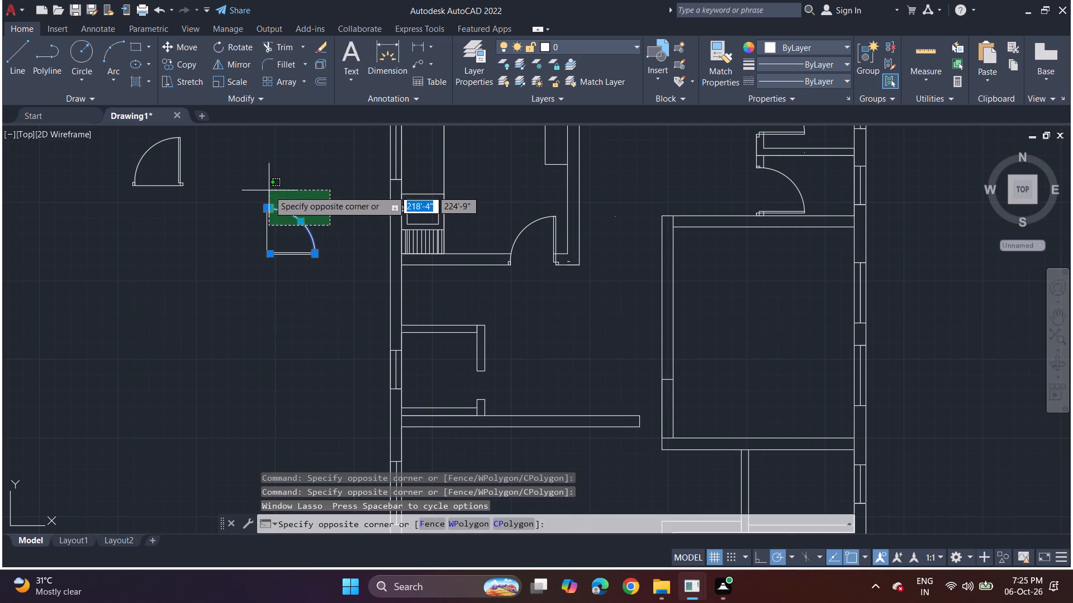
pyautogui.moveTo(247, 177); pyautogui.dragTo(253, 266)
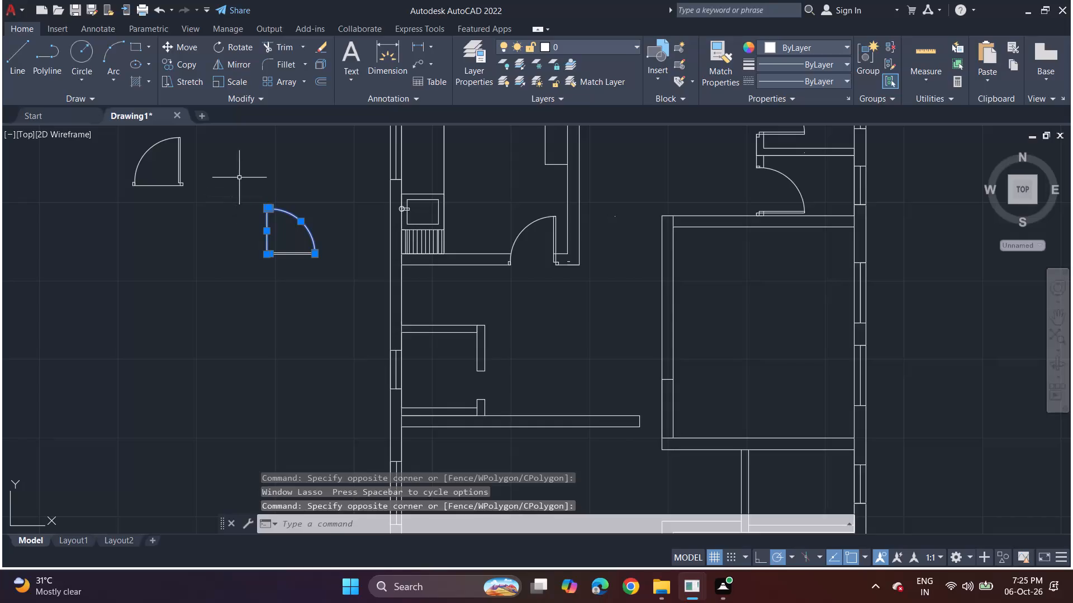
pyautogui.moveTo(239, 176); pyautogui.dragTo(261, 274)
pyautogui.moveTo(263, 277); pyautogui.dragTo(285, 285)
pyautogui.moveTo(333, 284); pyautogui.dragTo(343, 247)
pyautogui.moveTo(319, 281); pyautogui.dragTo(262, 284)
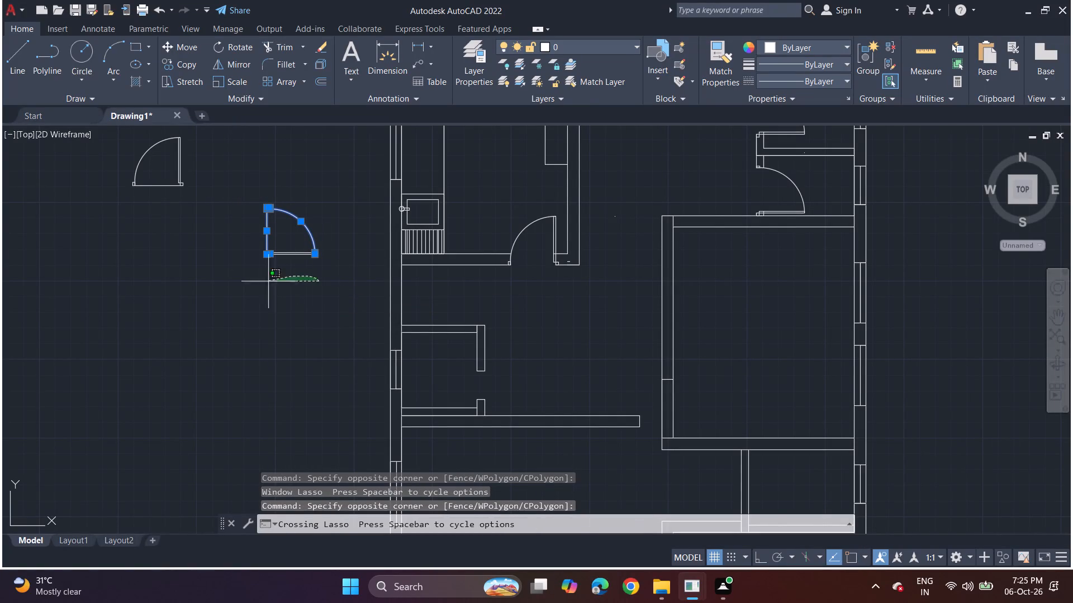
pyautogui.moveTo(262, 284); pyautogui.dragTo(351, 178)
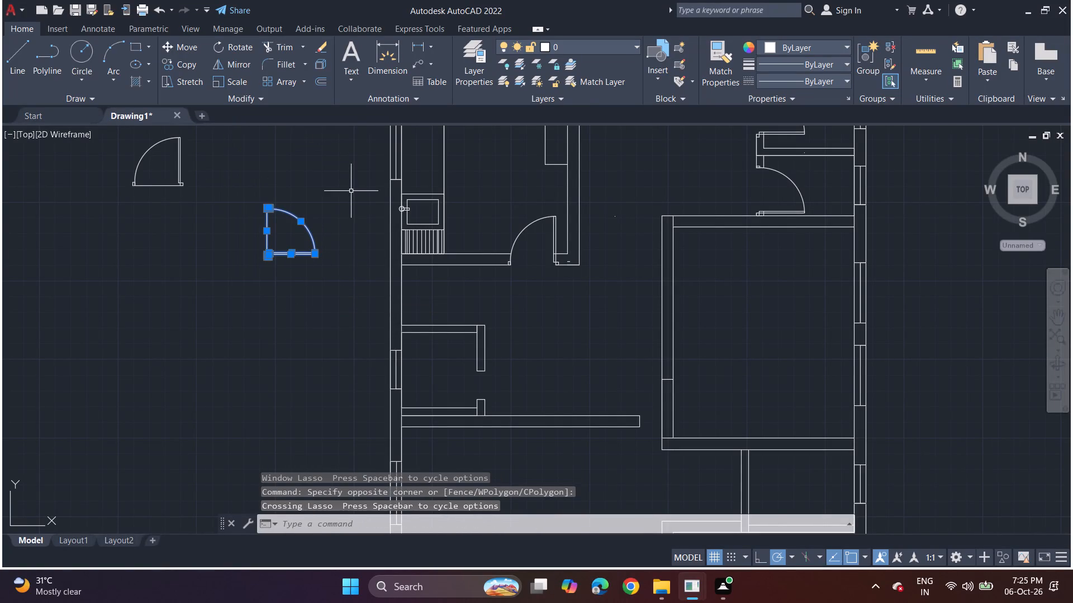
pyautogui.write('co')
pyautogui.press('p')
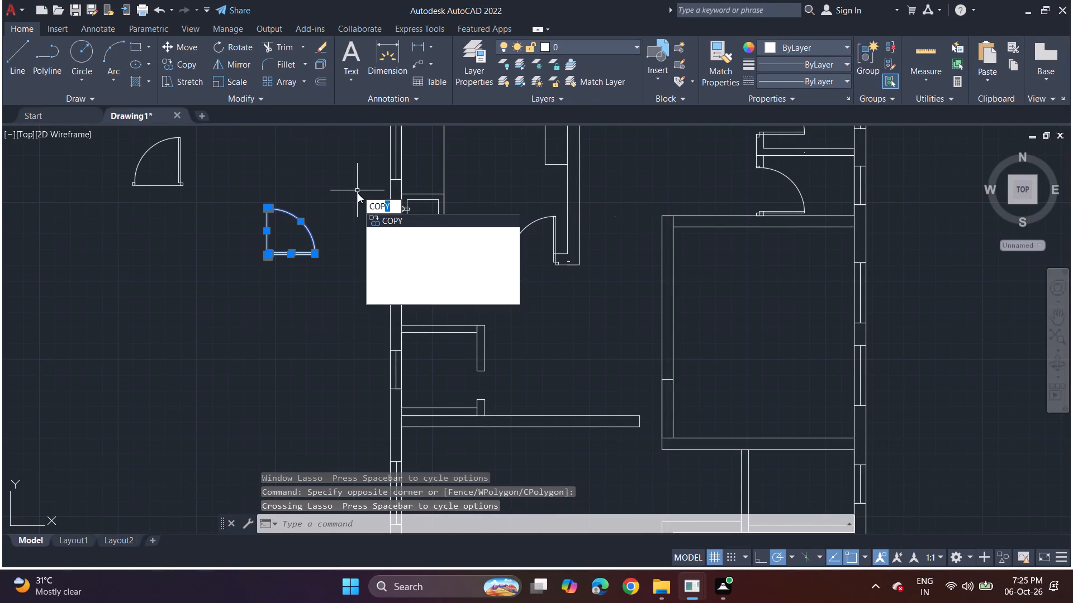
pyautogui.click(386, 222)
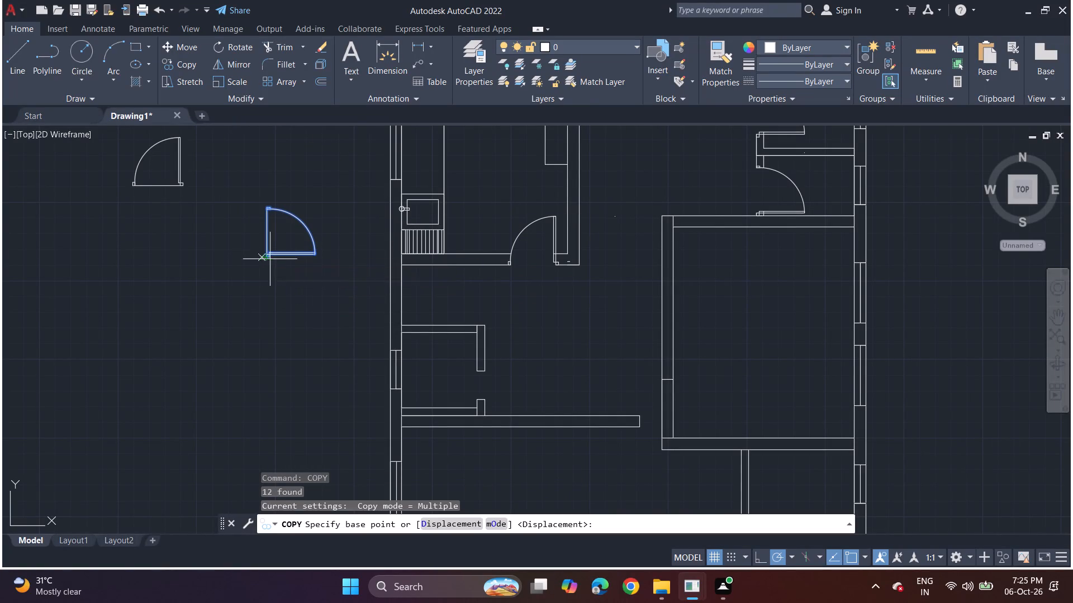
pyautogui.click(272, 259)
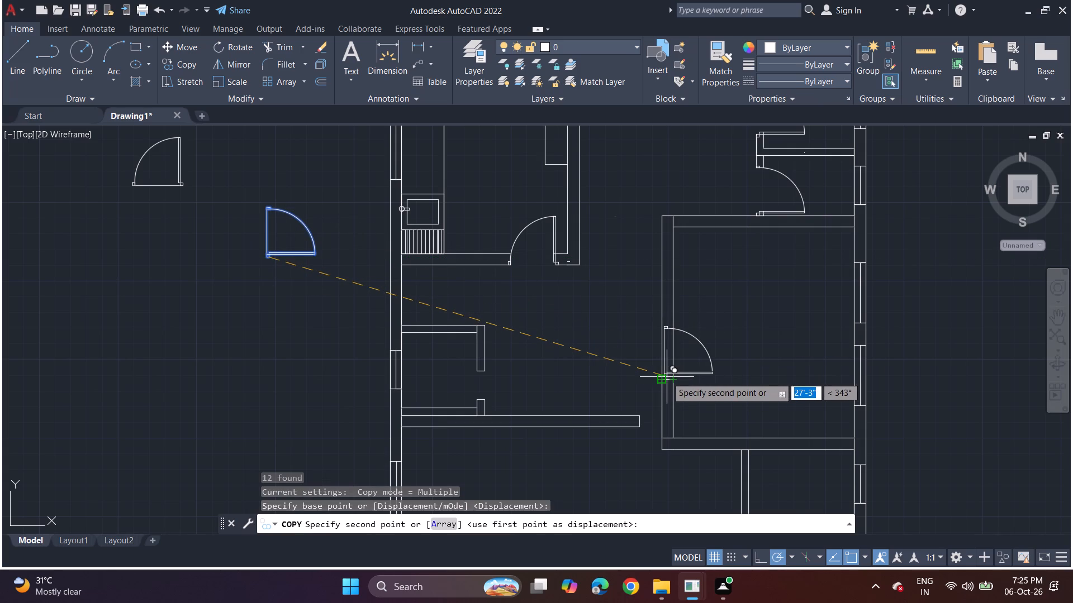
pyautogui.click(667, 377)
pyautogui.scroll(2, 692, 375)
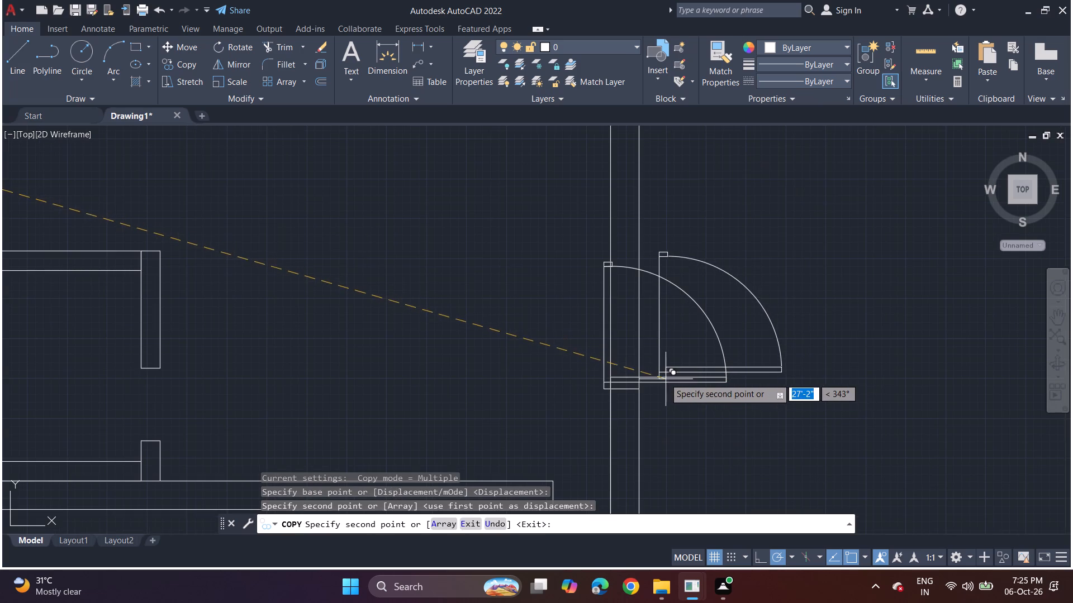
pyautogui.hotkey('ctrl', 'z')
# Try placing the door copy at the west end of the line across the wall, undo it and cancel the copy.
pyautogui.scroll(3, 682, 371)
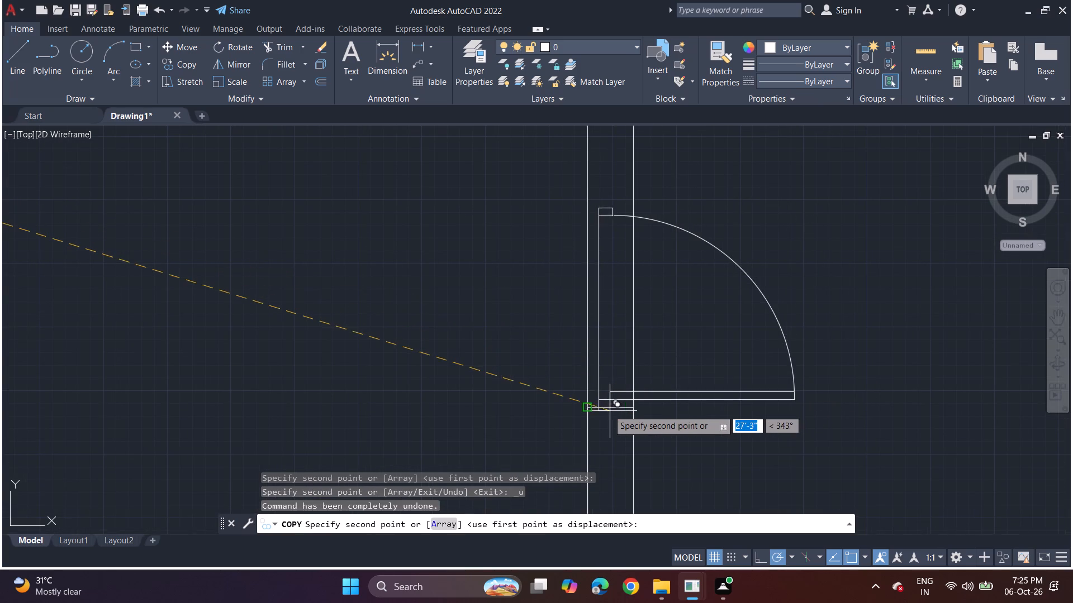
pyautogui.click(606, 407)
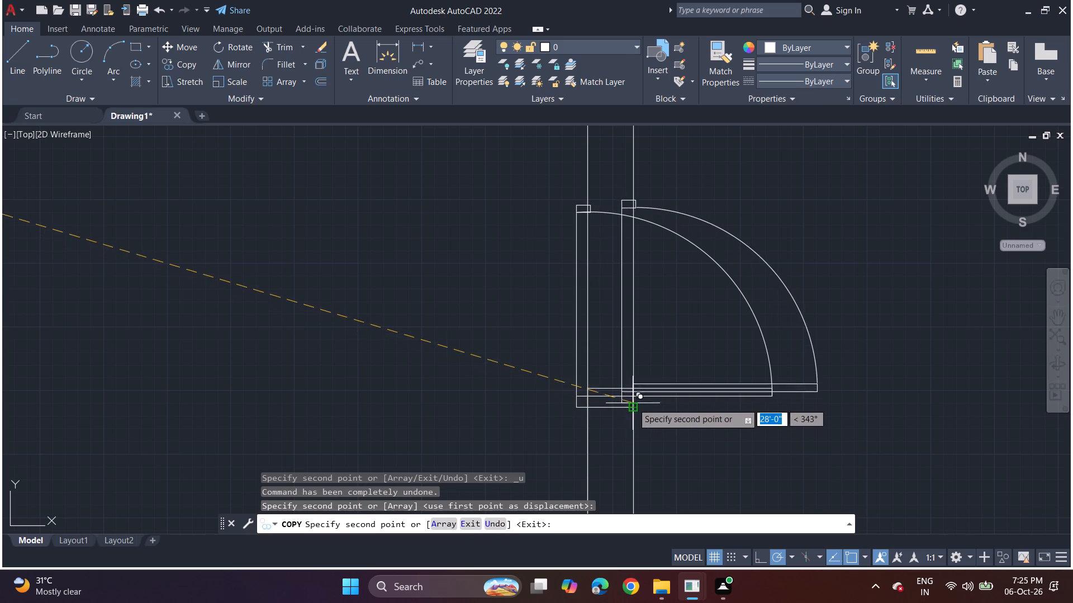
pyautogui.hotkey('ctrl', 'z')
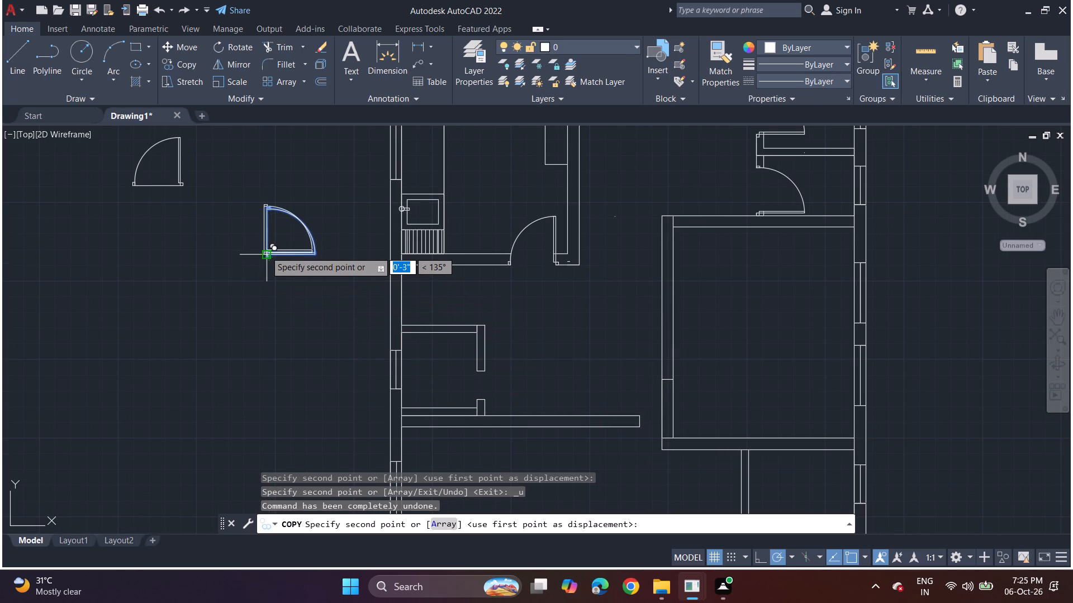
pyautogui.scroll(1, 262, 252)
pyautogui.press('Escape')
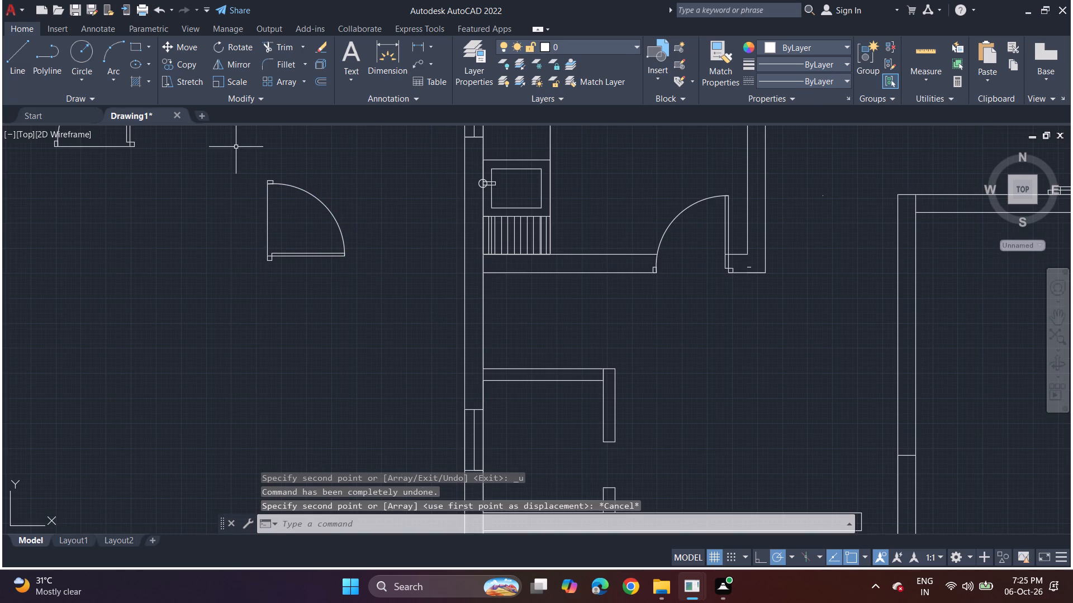
# Copy the loose east-swinging door symbol by its south jamb corner to the west end of the line across the large east room's west wall.
pyautogui.moveTo(236, 147); pyautogui.dragTo(396, 176)
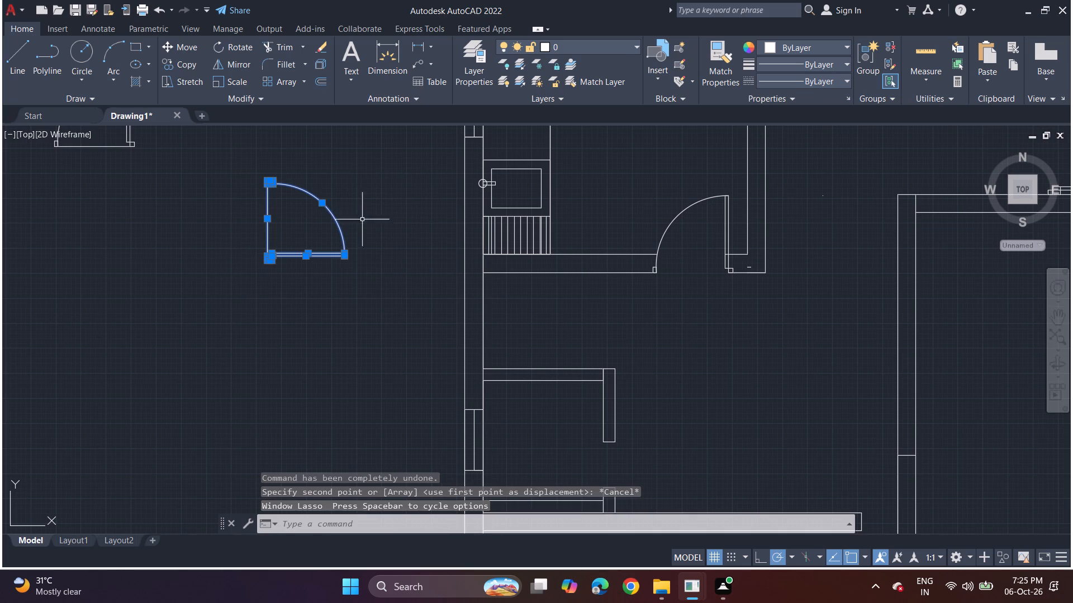
pyautogui.scroll(1, 197, 144)
pyautogui.press('c')
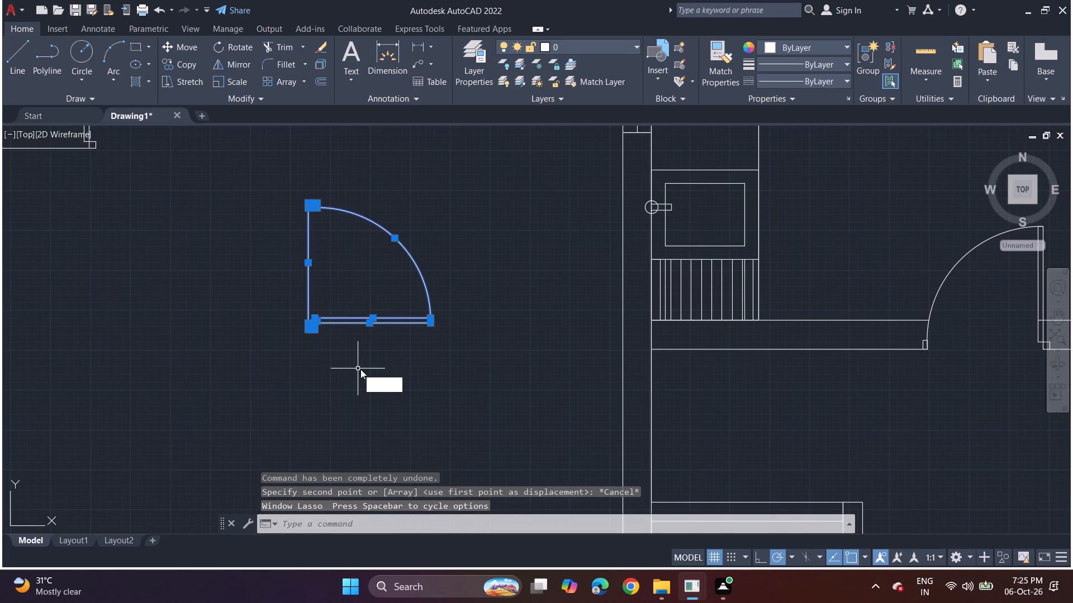
pyautogui.press('o')
pyautogui.press('p')
pyautogui.click(416, 404)
pyautogui.scroll(2, 287, 352)
pyautogui.click(336, 298)
pyautogui.scroll(-3, 530, 313)
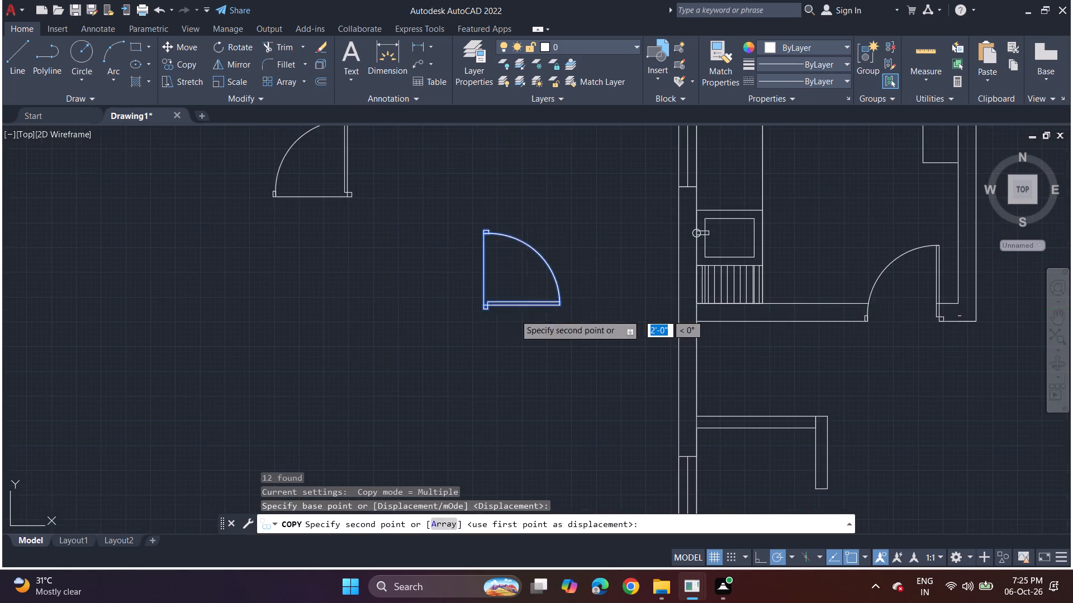
pyautogui.moveTo(500, 322); pyautogui.dragTo(44, 331, button='middle')
pyautogui.moveTo(511, 341); pyautogui.dragTo(403, 186, button='middle')
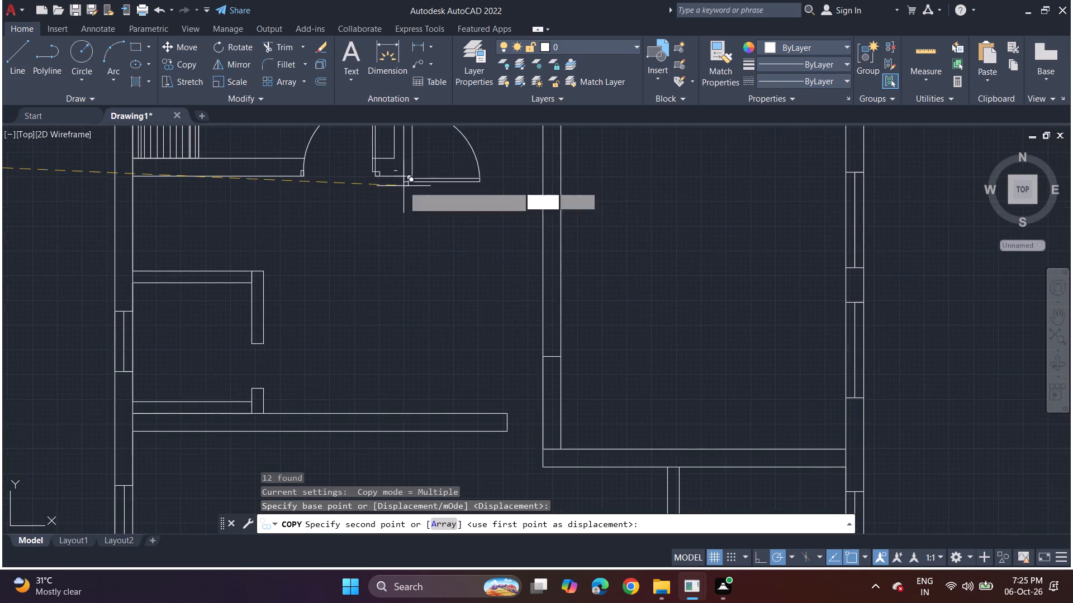
pyautogui.click(545, 355)
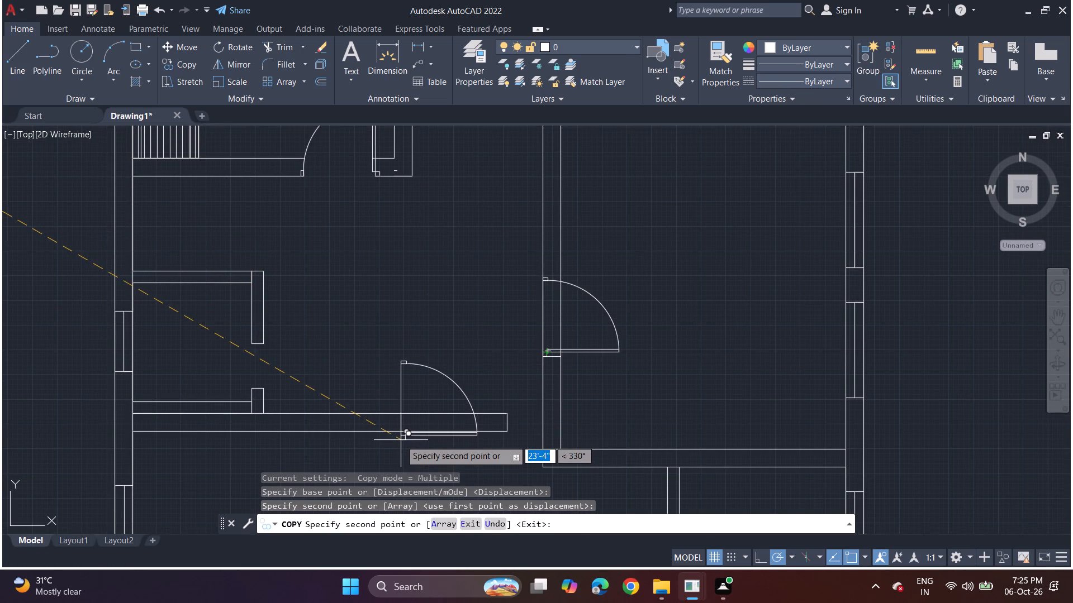
# Place another copy of the same door symbol in the empty area outside the building, southwest of the original symbol.
pyautogui.scroll(-3, 541, 348)
pyautogui.click(324, 338)
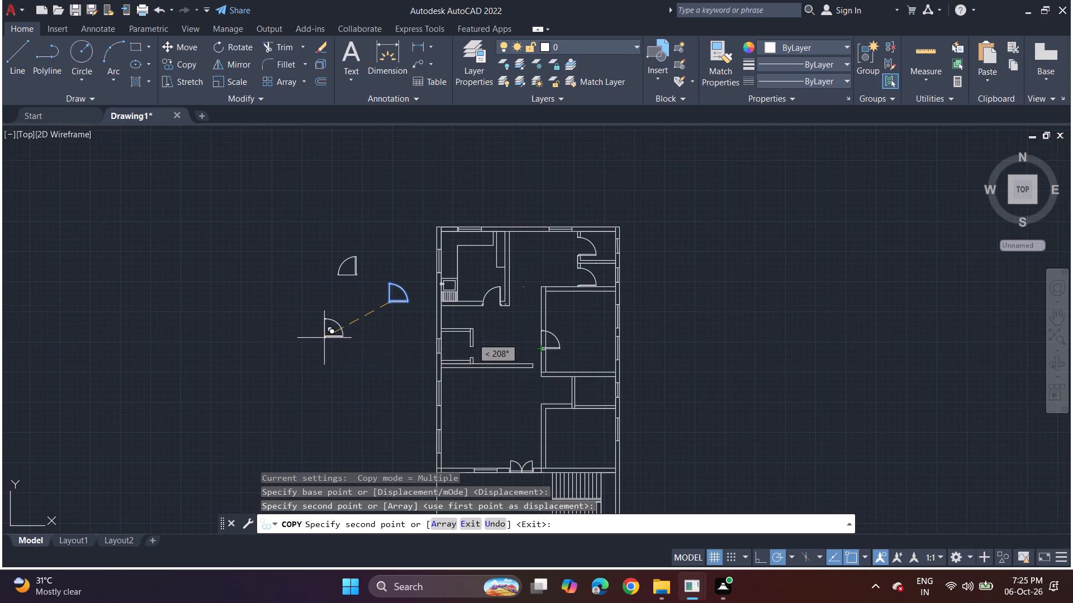
pyautogui.press('space')
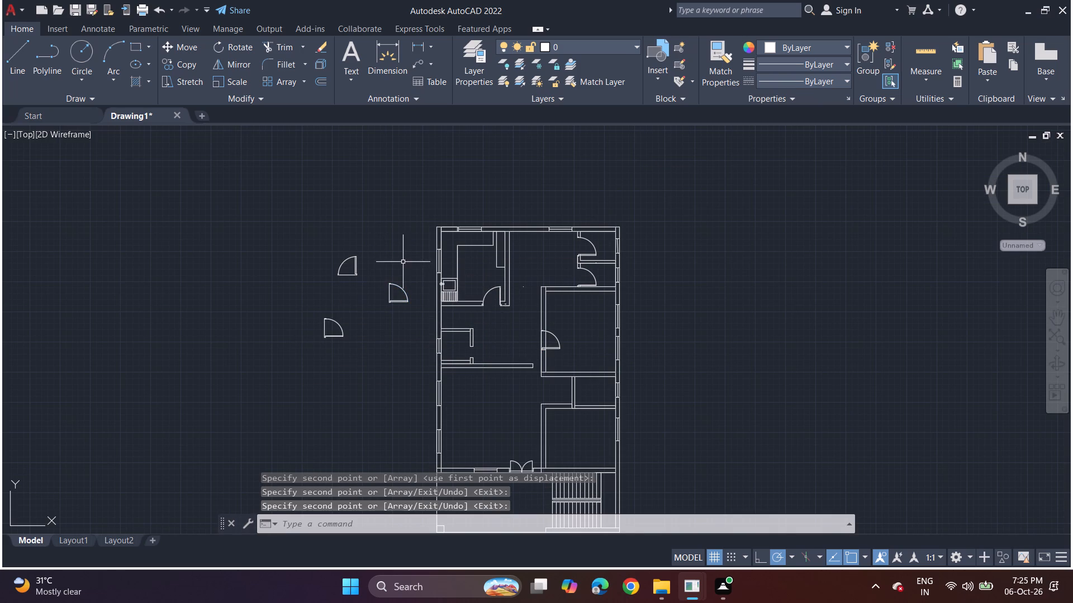
# Rotate the loose door copy farthest southwest outside the building by 180° about its southwest jamb corner.
pyautogui.press('r')
pyautogui.press('o')
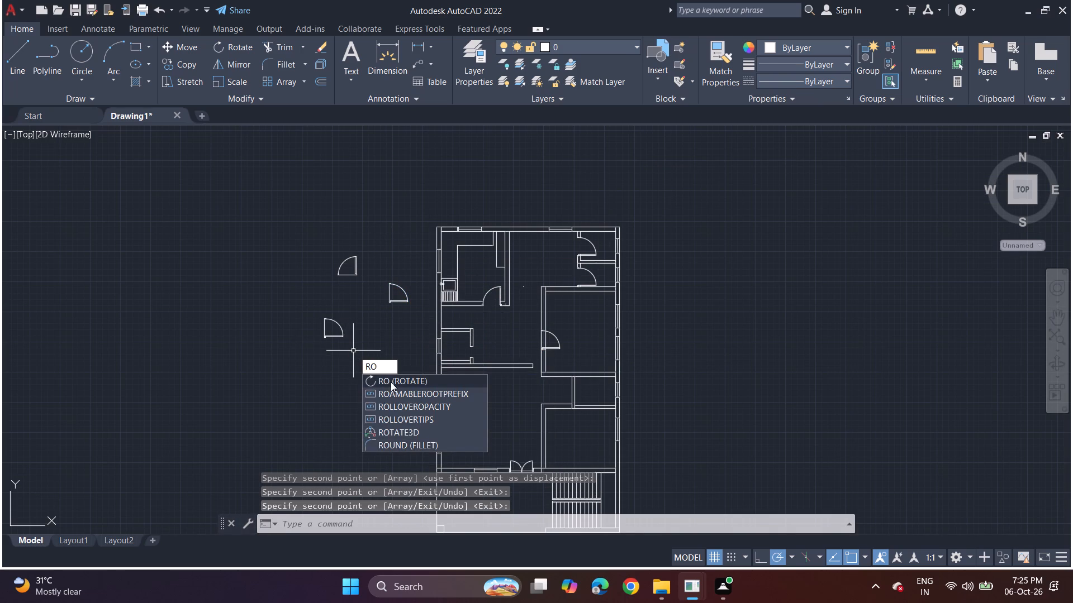
pyautogui.click(391, 382)
pyautogui.moveTo(307, 293); pyautogui.dragTo(368, 326)
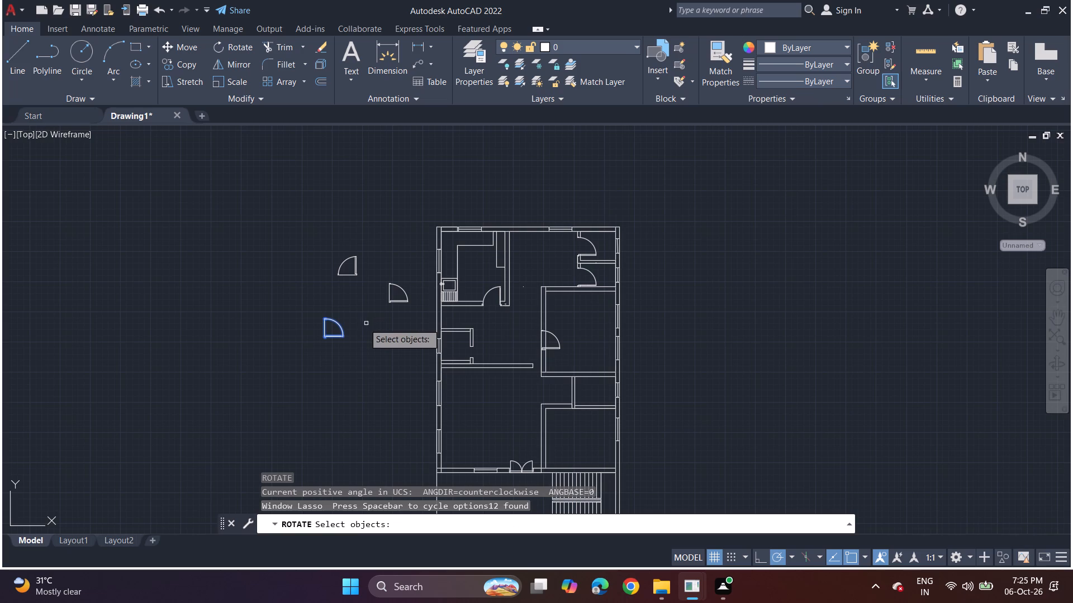
pyautogui.press('space')
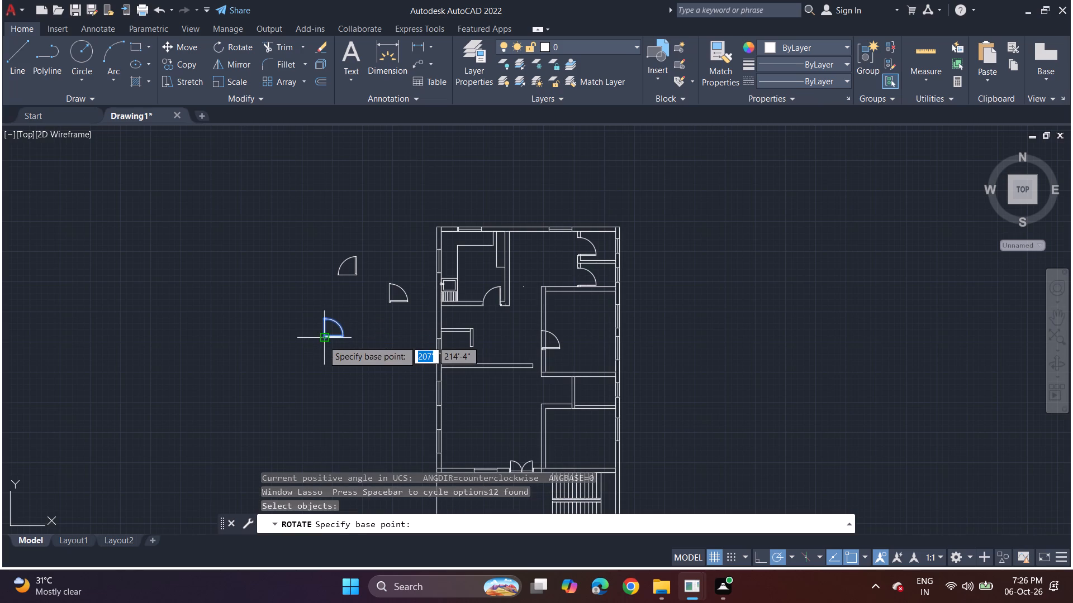
pyautogui.click(323, 341)
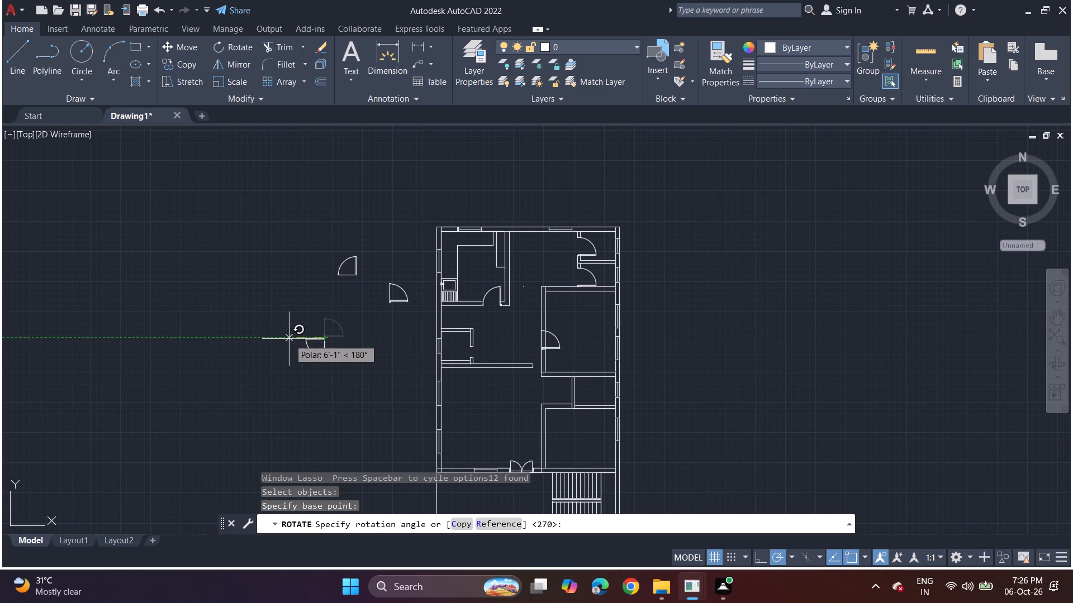
pyautogui.click(289, 339)
# Draw a line from the small east room's northwest inner corner, a short way east and 9" north across the wall.
pyautogui.scroll(1, 276, 355)
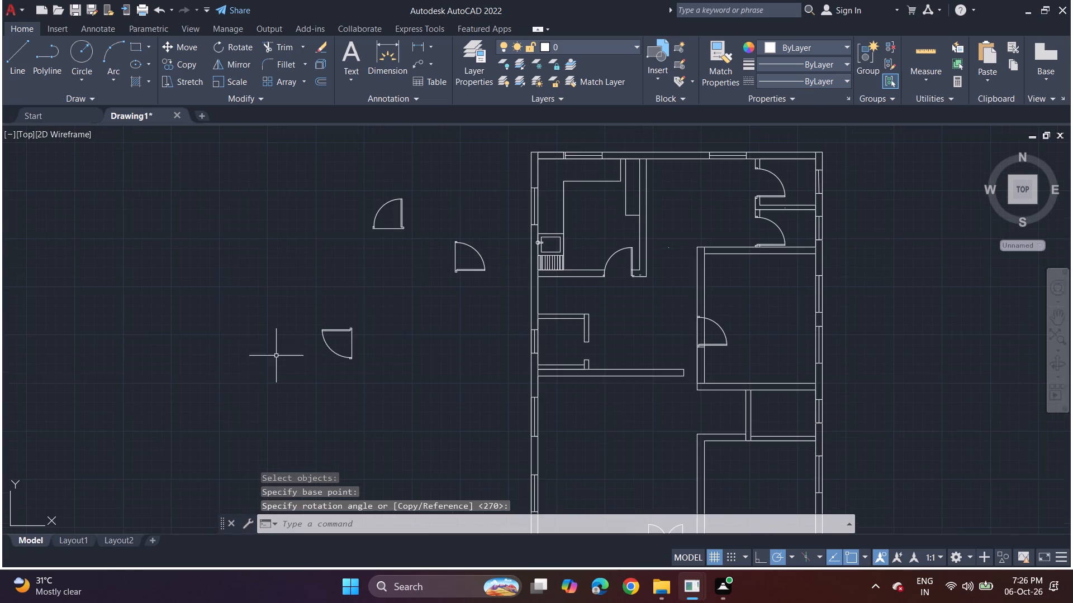
pyautogui.moveTo(369, 359); pyautogui.dragTo(156, 283, button='middle')
pyautogui.click(26, 59)
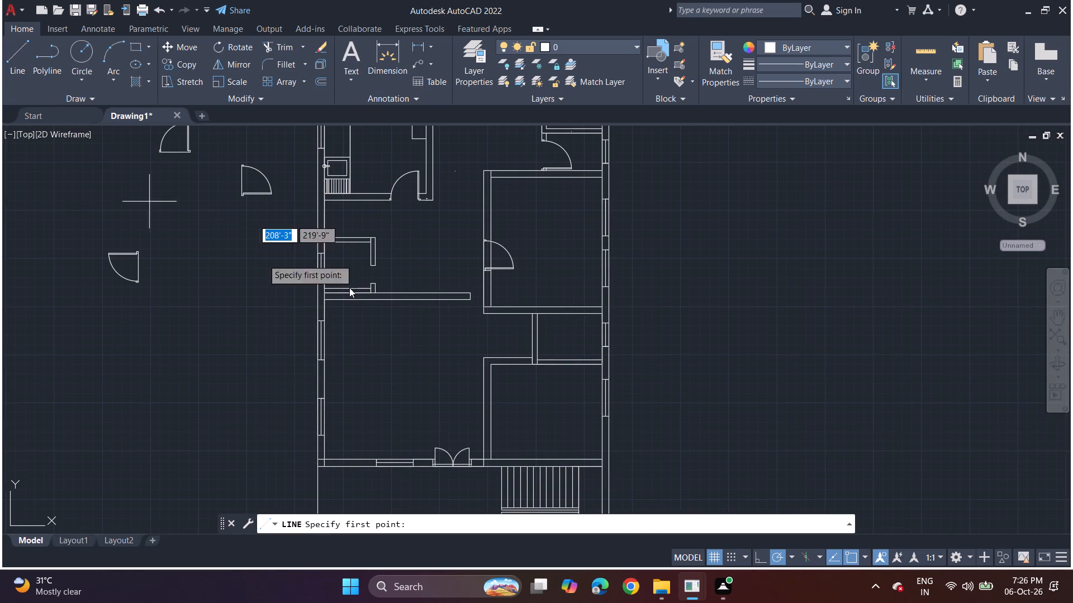
pyautogui.scroll(2, 440, 284)
pyautogui.moveTo(554, 302); pyautogui.dragTo(253, 242, button='middle')
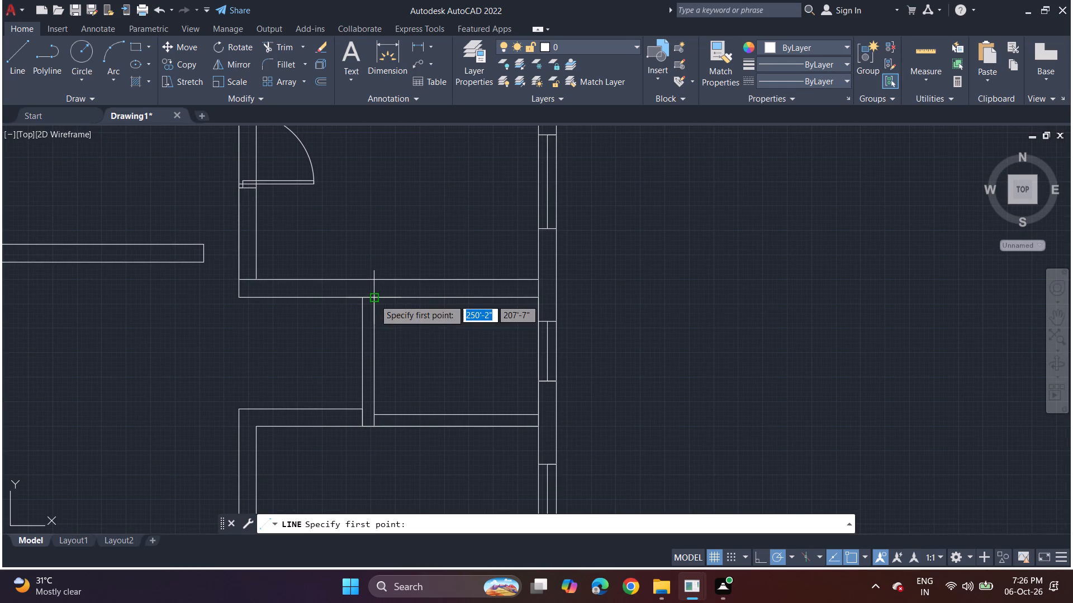
pyautogui.click(374, 299)
pyautogui.click(409, 300)
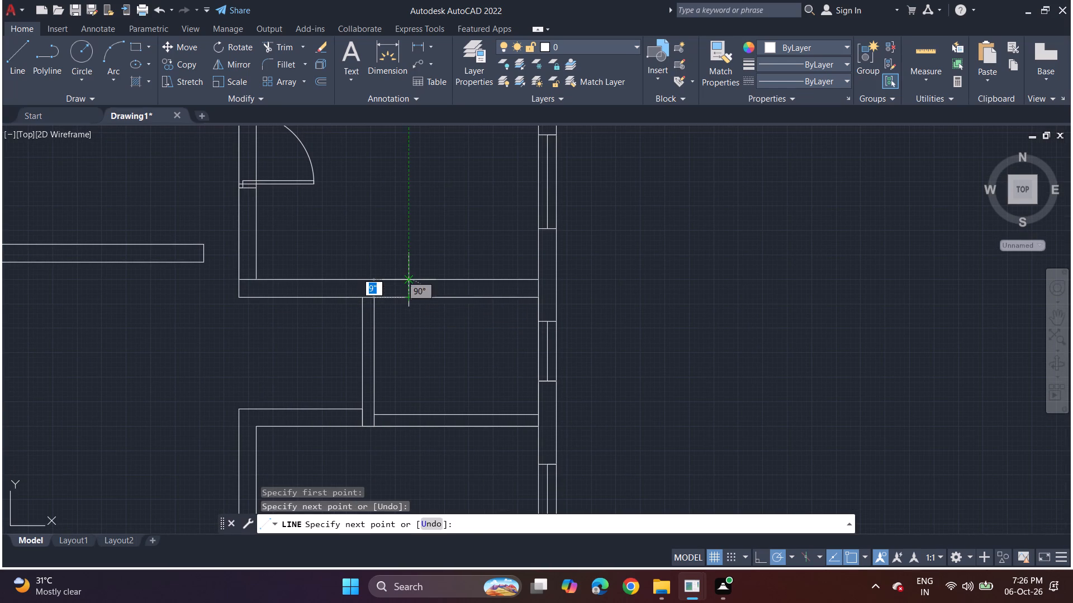
pyautogui.click(408, 277)
pyautogui.press('space')
pyautogui.moveTo(384, 370); pyautogui.dragTo(384, 362, button='middle')
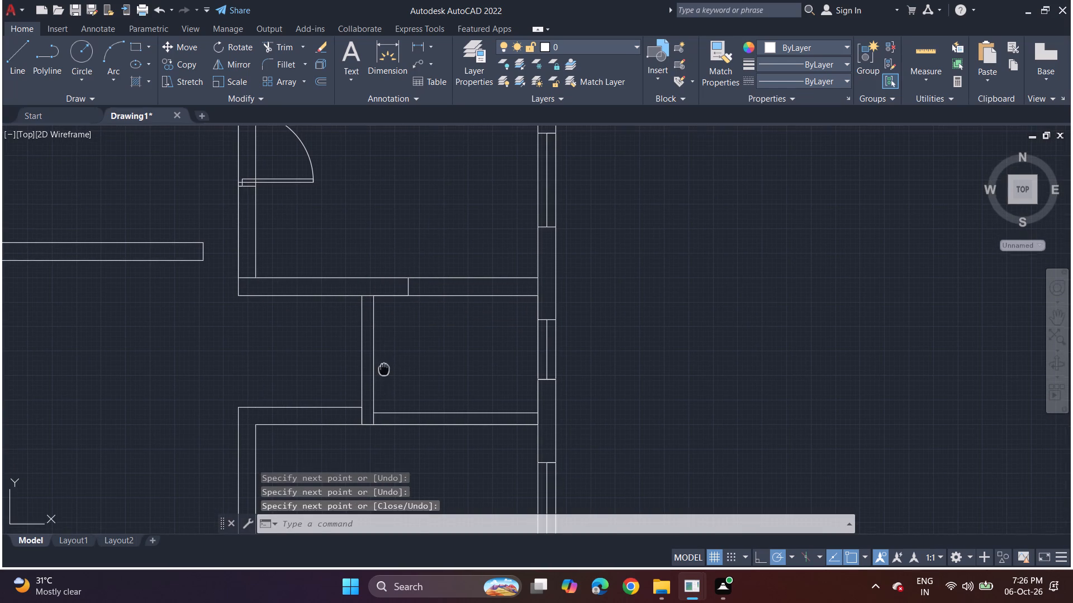
# Draw a line from the small east room partition's southwest corner, a short way west and 9" north across the southeast room's north wall.
pyautogui.moveTo(384, 362); pyautogui.dragTo(393, 299, button='middle')
pyautogui.click(15, 44)
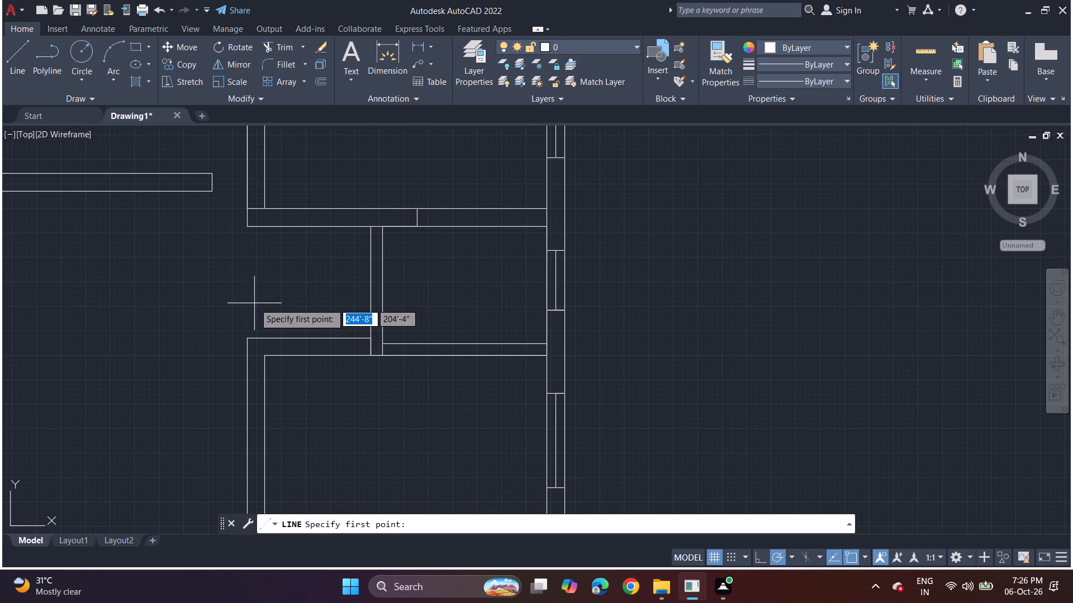
pyautogui.click(369, 356)
pyautogui.click(351, 355)
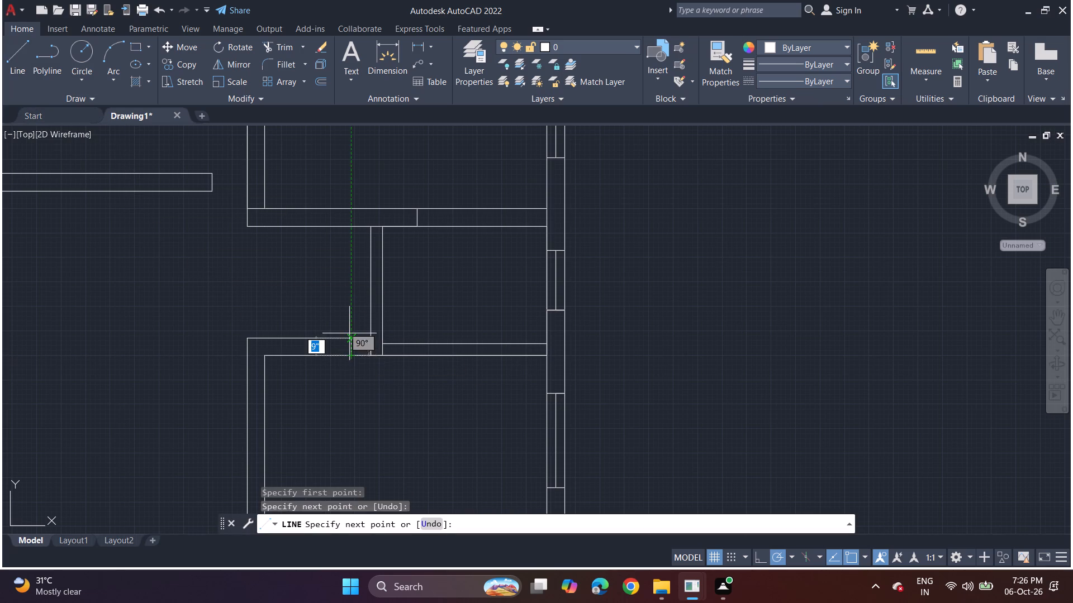
pyautogui.click(351, 337)
pyautogui.press('space')
# Copy the rotated loose door symbol by its northeast jamb corner to the north end of the line across the southeast room's north wall.
pyautogui.scroll(-1, 228, 298)
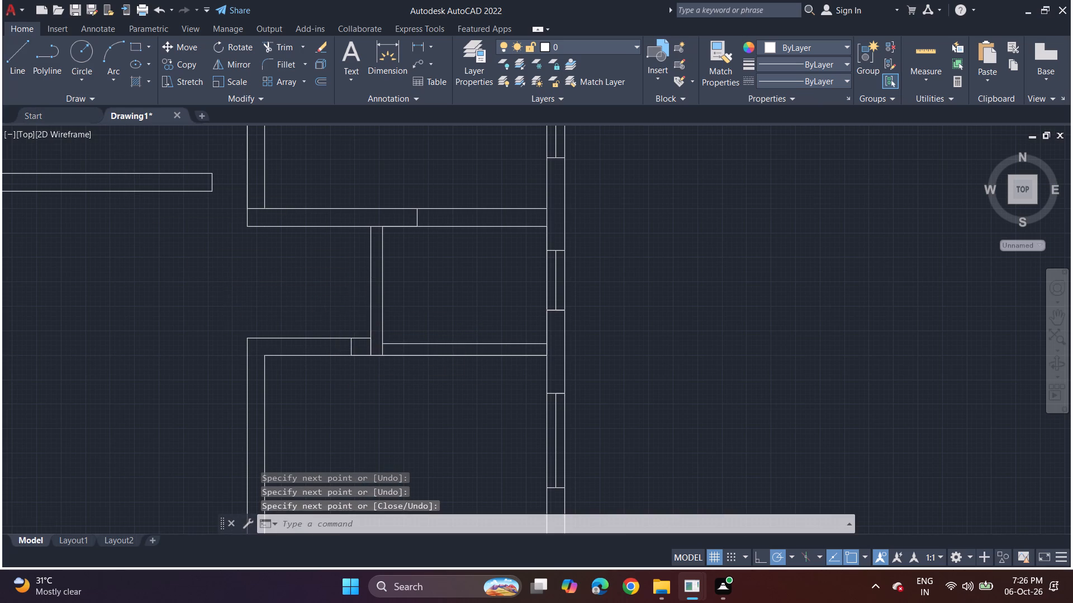
pyautogui.moveTo(233, 293); pyautogui.dragTo(392, 358, button='middle')
pyautogui.scroll(-2, 80, 248)
pyautogui.moveTo(104, 254); pyautogui.dragTo(280, 282, button='middle')
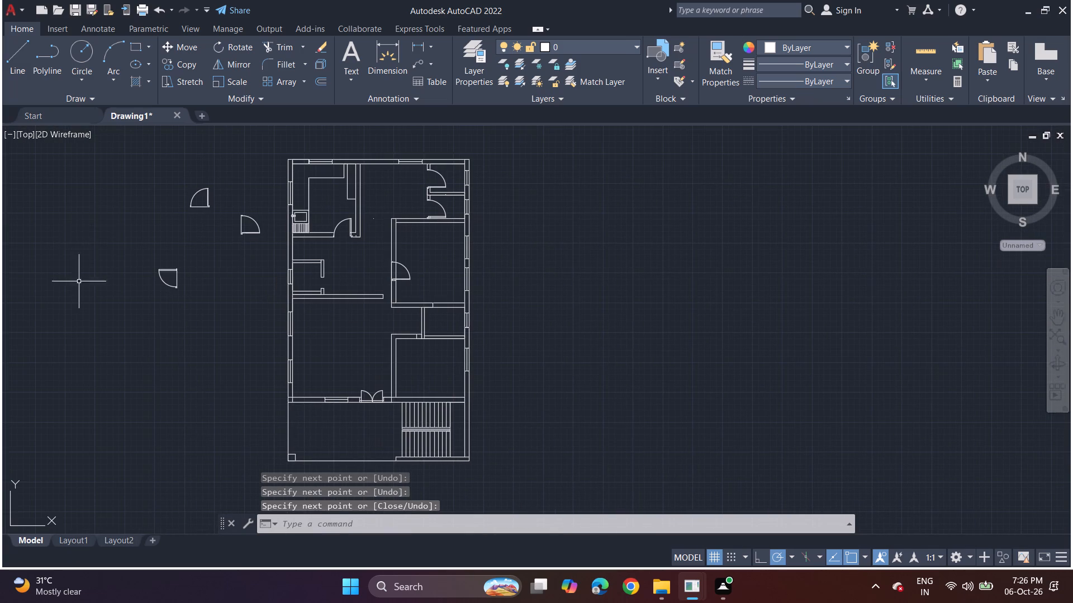
pyautogui.moveTo(102, 232); pyautogui.dragTo(140, 293)
pyautogui.moveTo(146, 301); pyautogui.dragTo(176, 315)
pyautogui.moveTo(198, 307); pyautogui.dragTo(193, 281)
pyautogui.moveTo(111, 247); pyautogui.dragTo(173, 259)
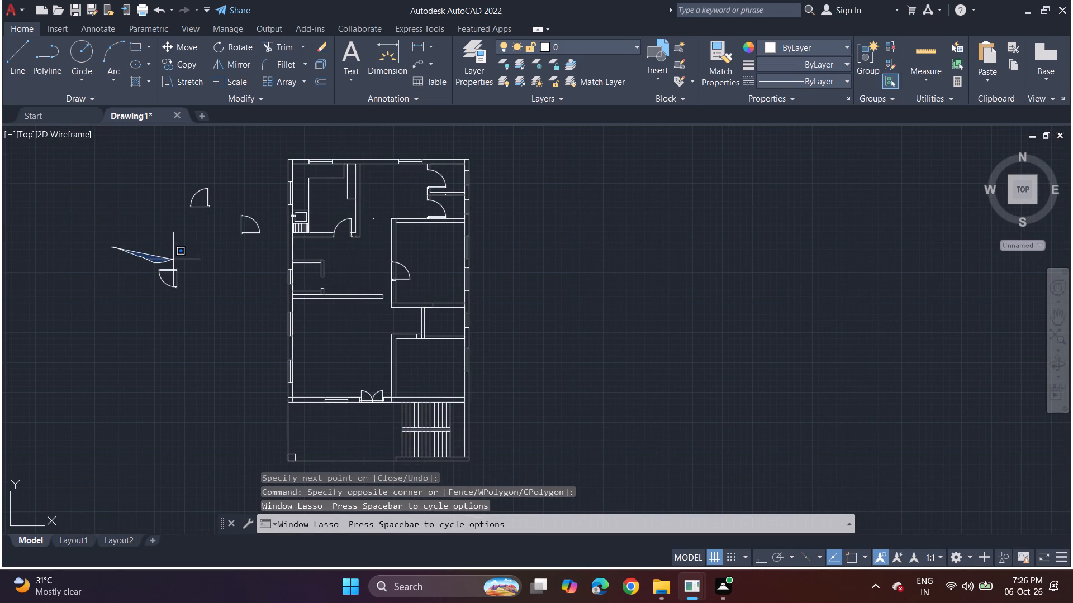
pyautogui.moveTo(173, 259); pyautogui.dragTo(163, 301)
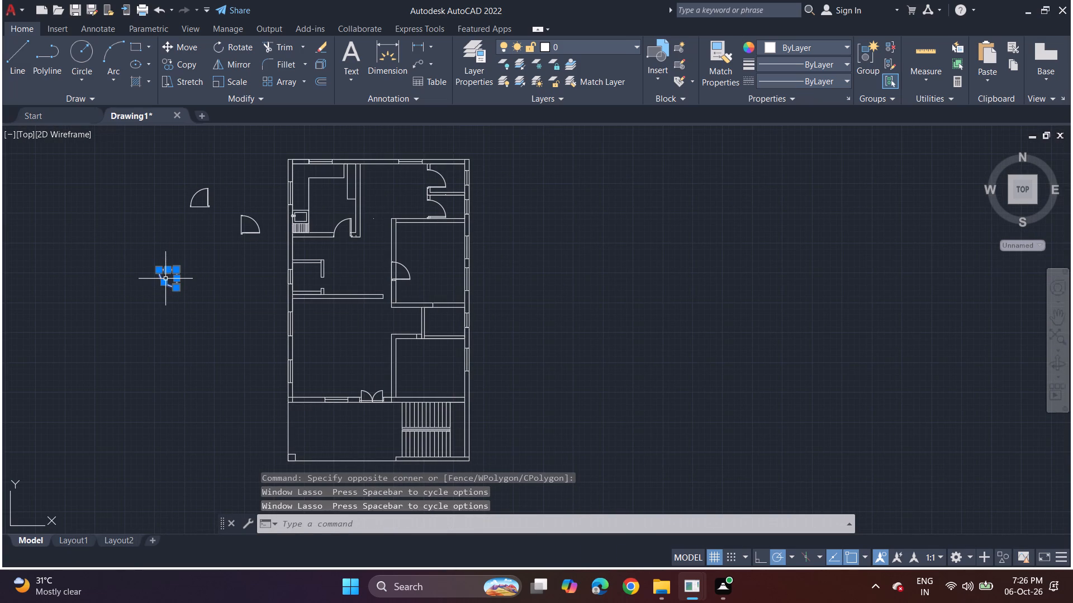
pyautogui.write('cop')
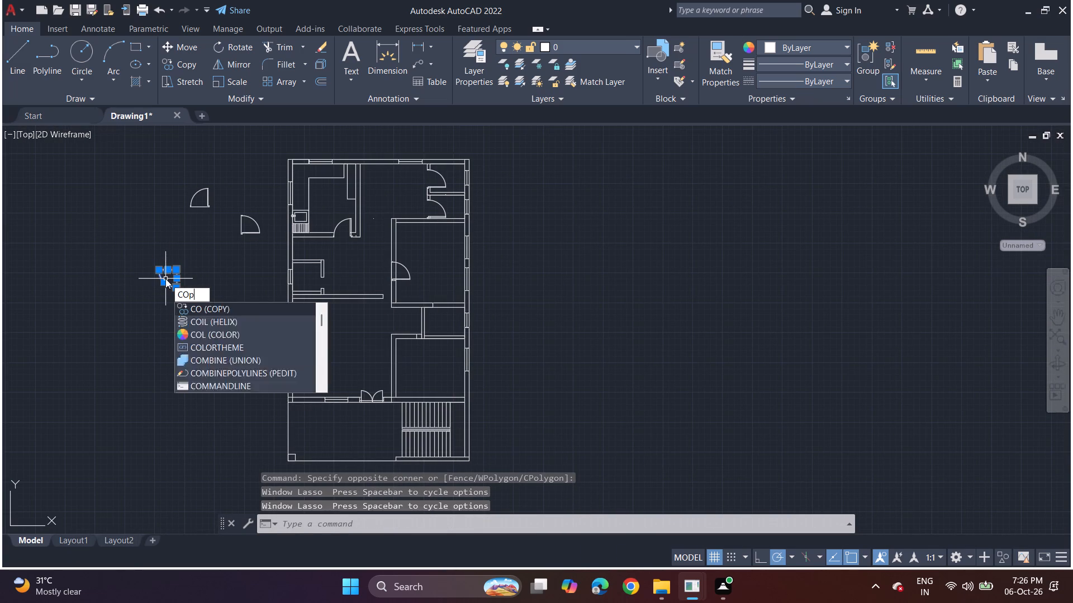
pyautogui.press('y')
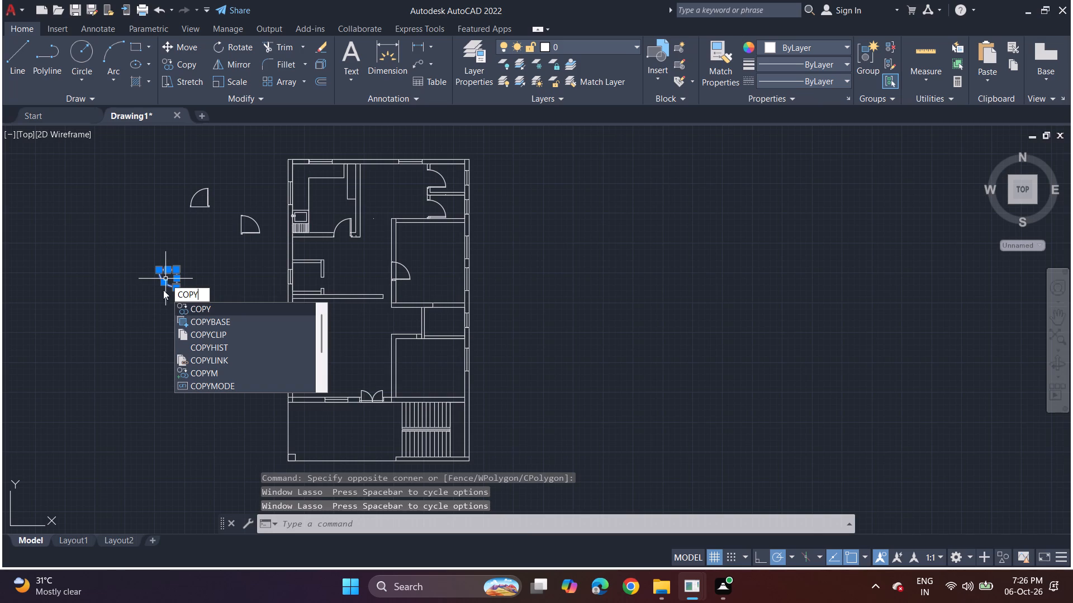
pyautogui.click(221, 309)
pyautogui.scroll(2, 176, 281)
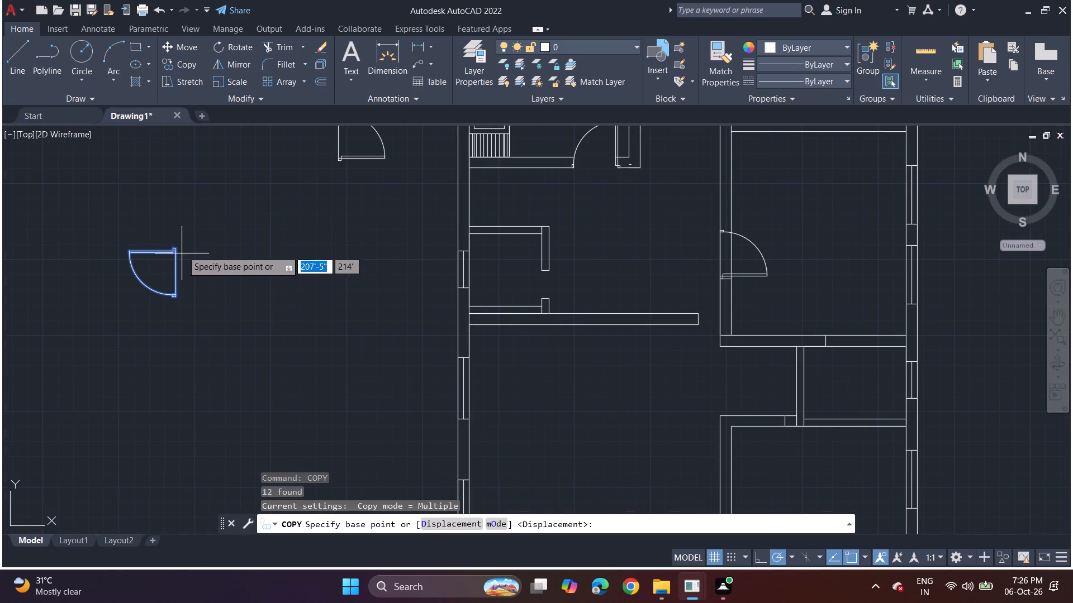
pyautogui.click(179, 247)
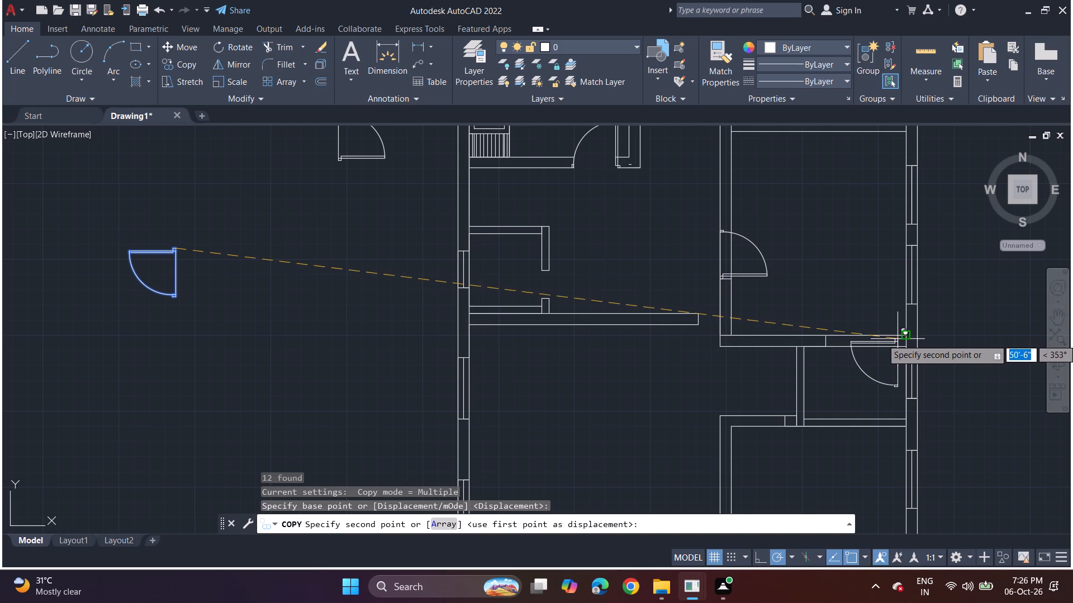
pyautogui.moveTo(852, 361); pyautogui.dragTo(824, 344, button='middle')
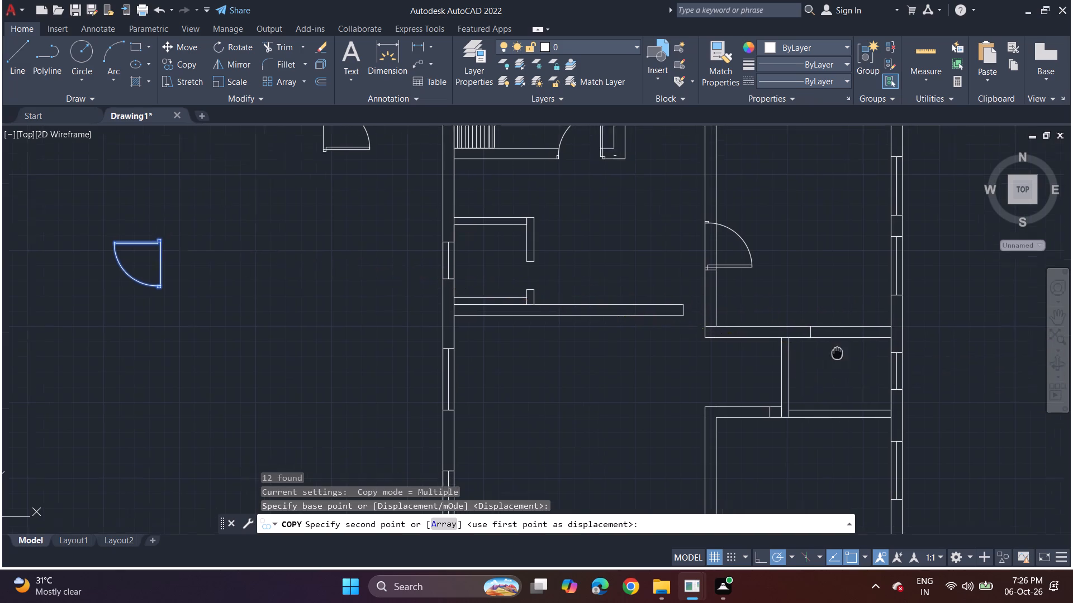
pyautogui.moveTo(824, 344); pyautogui.dragTo(762, 308, button='middle')
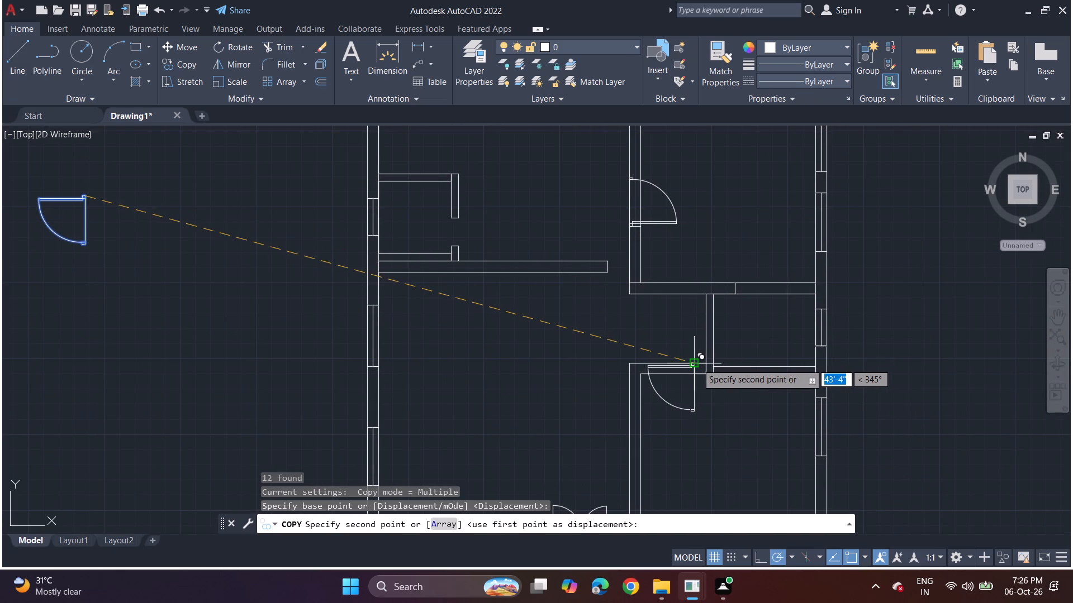
pyautogui.click(697, 363)
pyautogui.scroll(1, 754, 306)
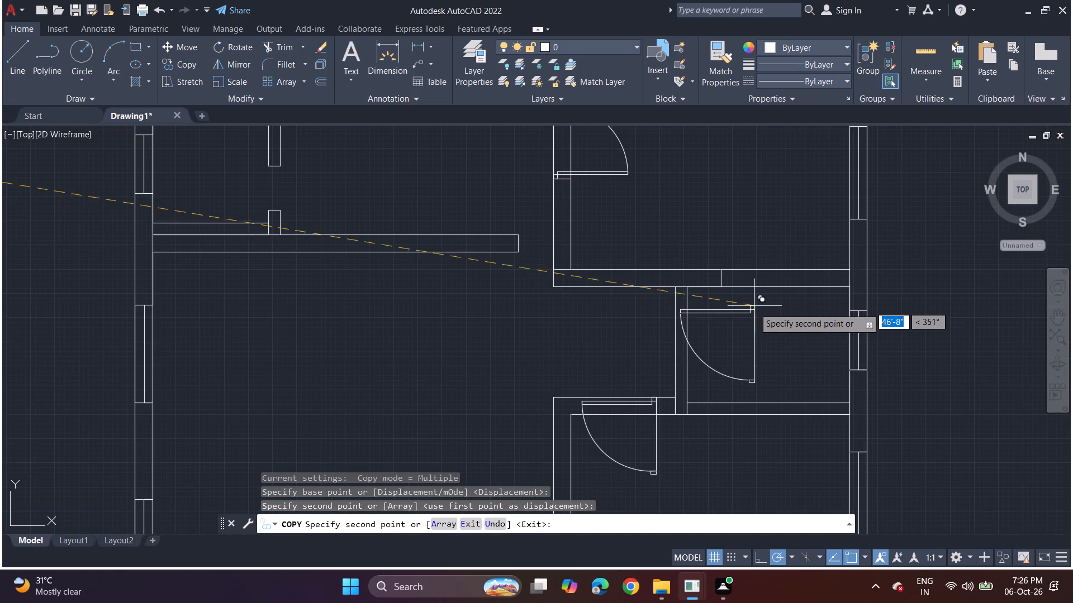
pyautogui.scroll(1, 734, 337)
pyautogui.scroll(-1, 734, 337)
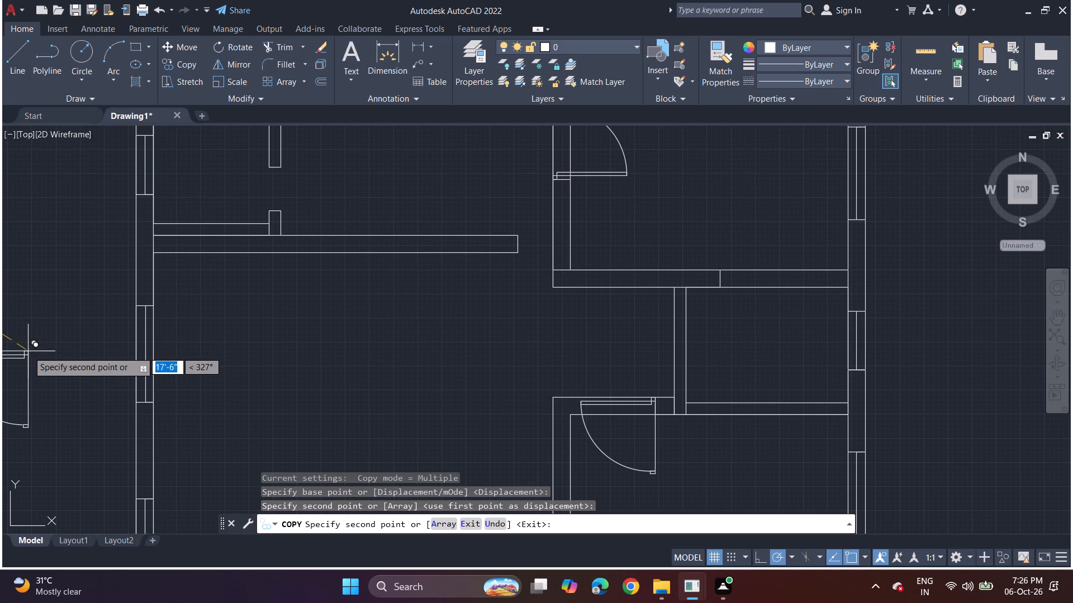
pyautogui.press('Escape')
# Draw a line east along the large east room's south wall from the existing cross line's north end, and 9" south across the wall.
pyautogui.moveTo(14, 59); pyautogui.dragTo(30, 61)
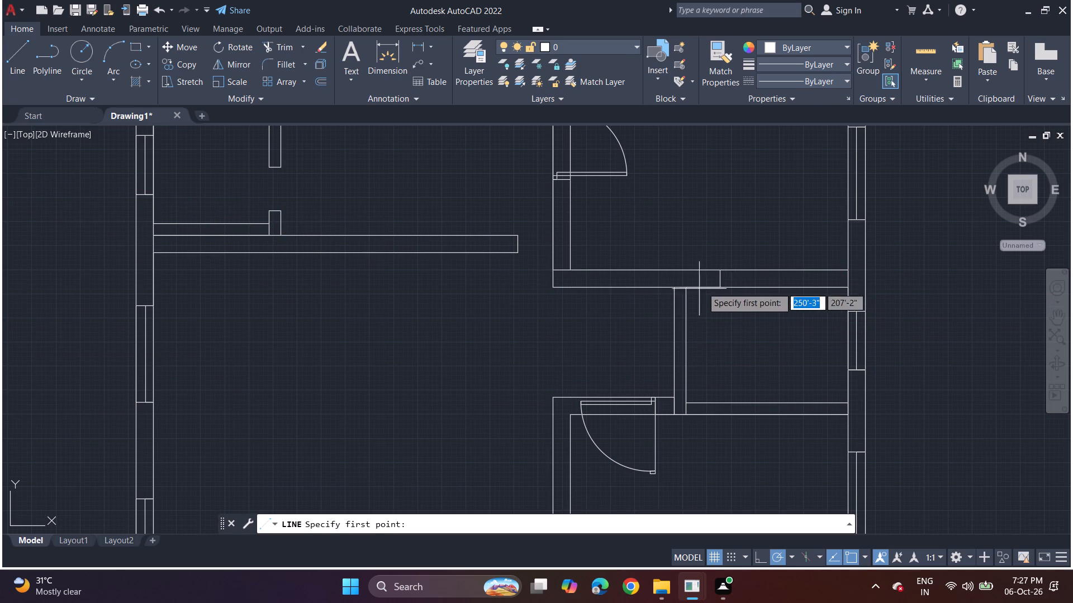
pyautogui.moveTo(717, 270); pyautogui.dragTo(726, 274)
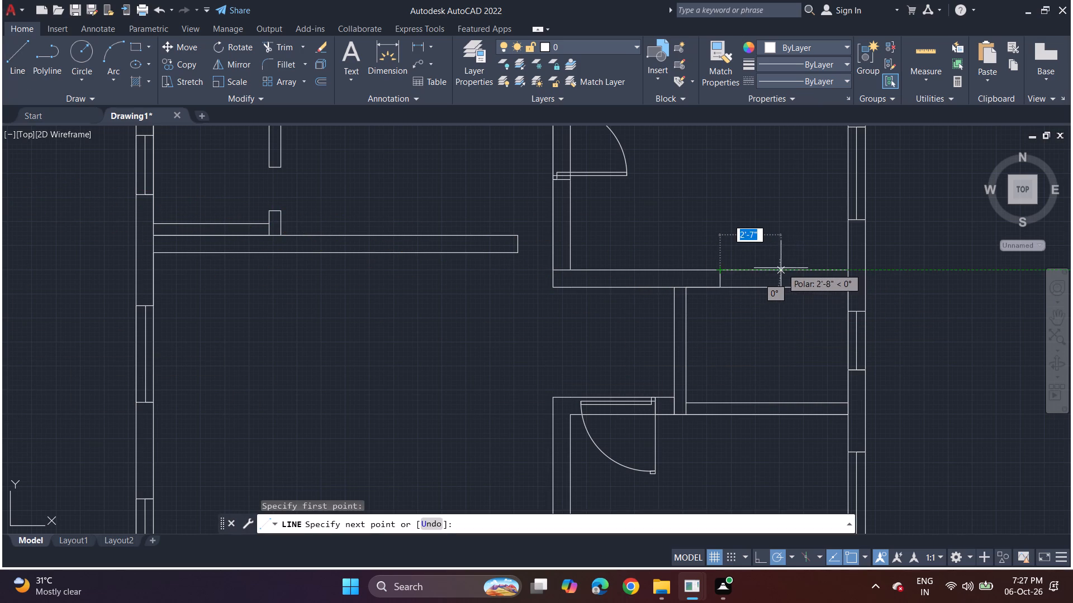
pyautogui.click(790, 266)
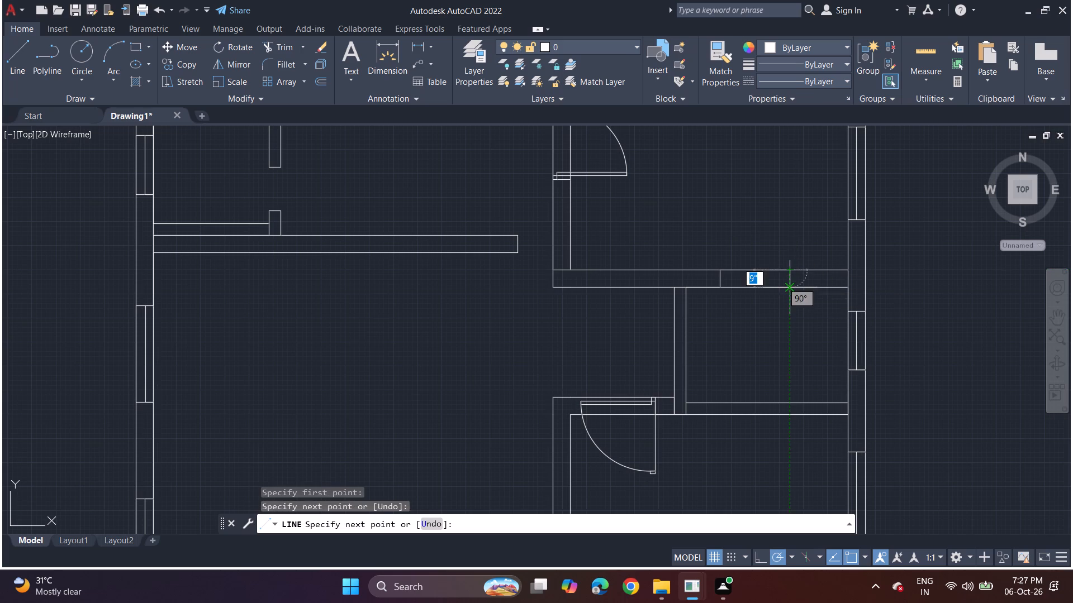
pyautogui.click(792, 286)
pyautogui.press('space')
# Copy the rotated loose door symbol by its northeast jamb corner to the north end of the eastern line across the large east room's south wall.
pyautogui.scroll(-2, 577, 319)
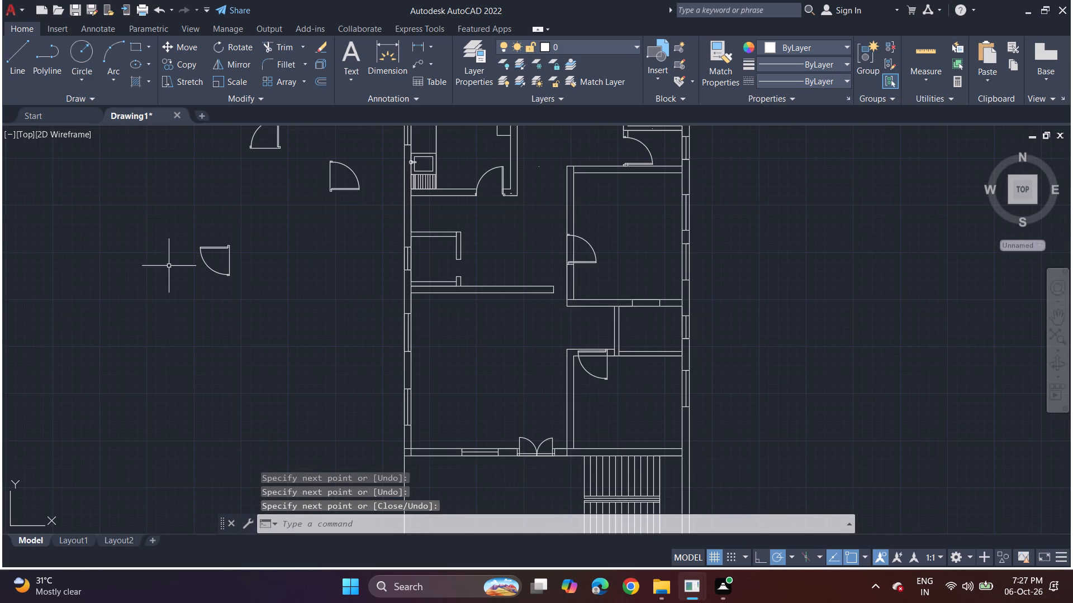
pyautogui.moveTo(166, 186); pyautogui.dragTo(229, 317)
pyautogui.moveTo(179, 329); pyautogui.dragTo(174, 328)
pyautogui.press('c')
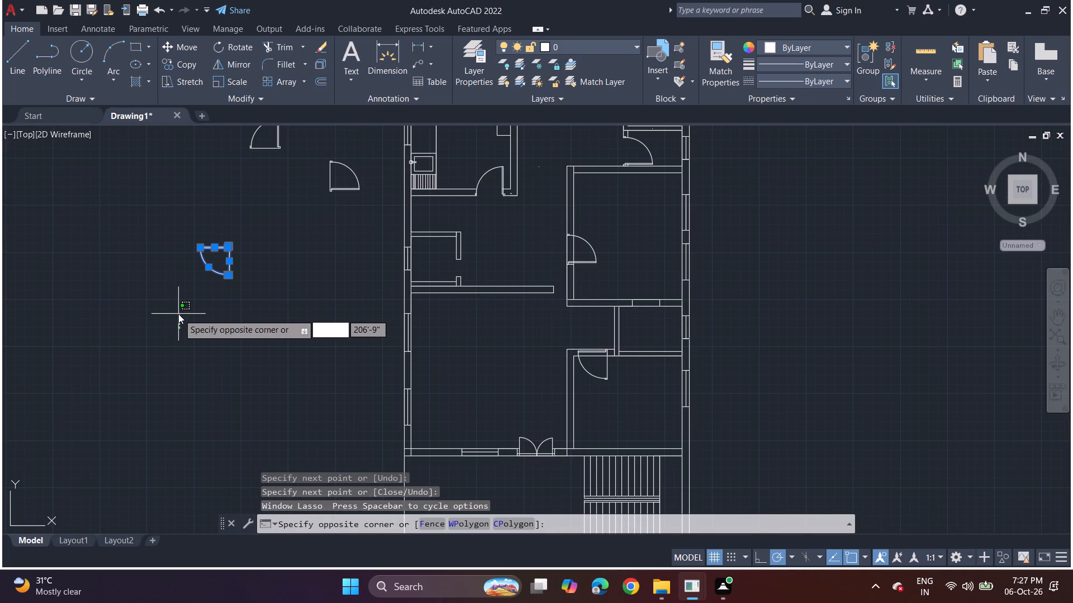
pyautogui.write('op')
pyautogui.press('Escape')
pyautogui.press('c')
pyautogui.press('o')
pyautogui.press('p')
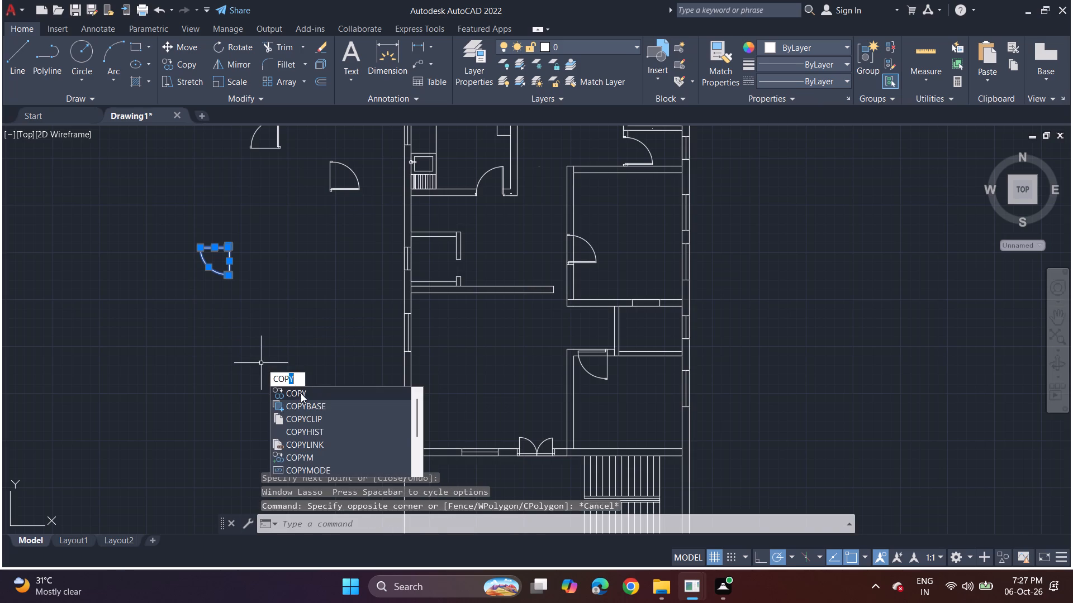
pyautogui.click(301, 393)
pyautogui.click(232, 243)
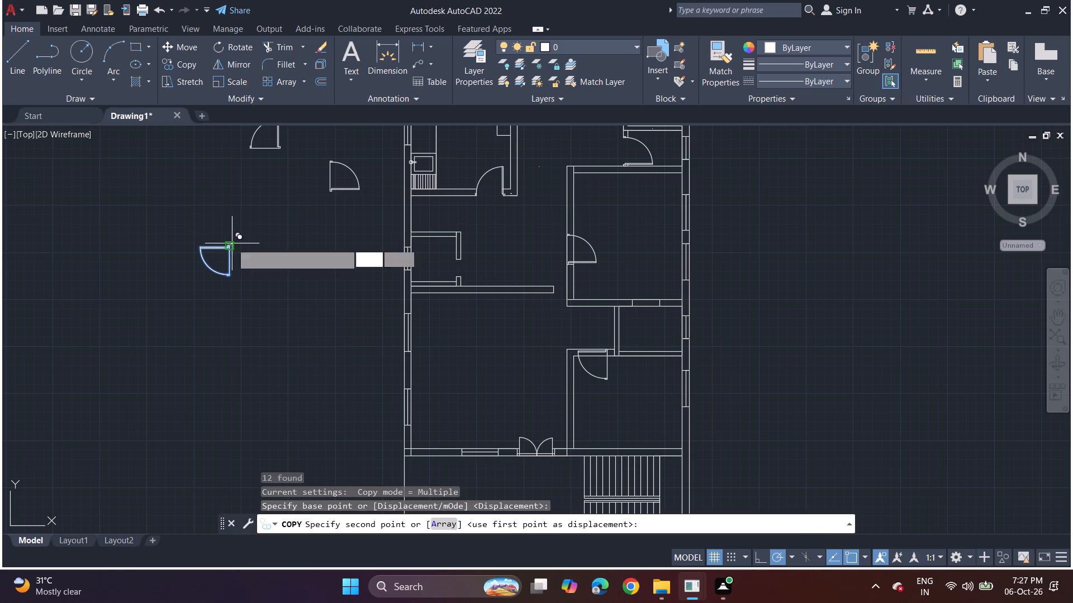
pyautogui.scroll(3, 654, 300)
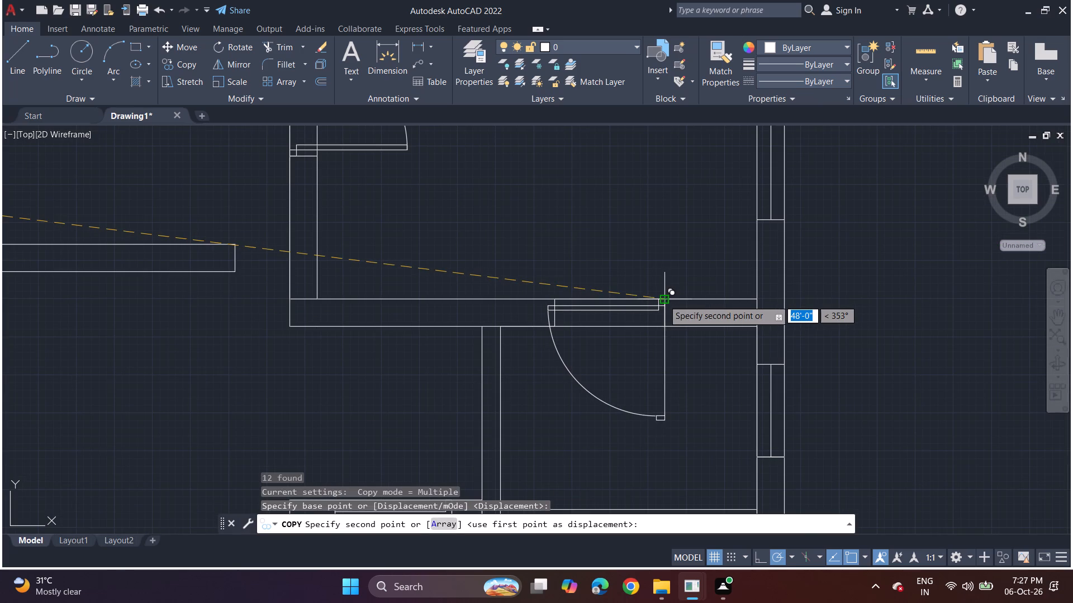
pyautogui.click(663, 300)
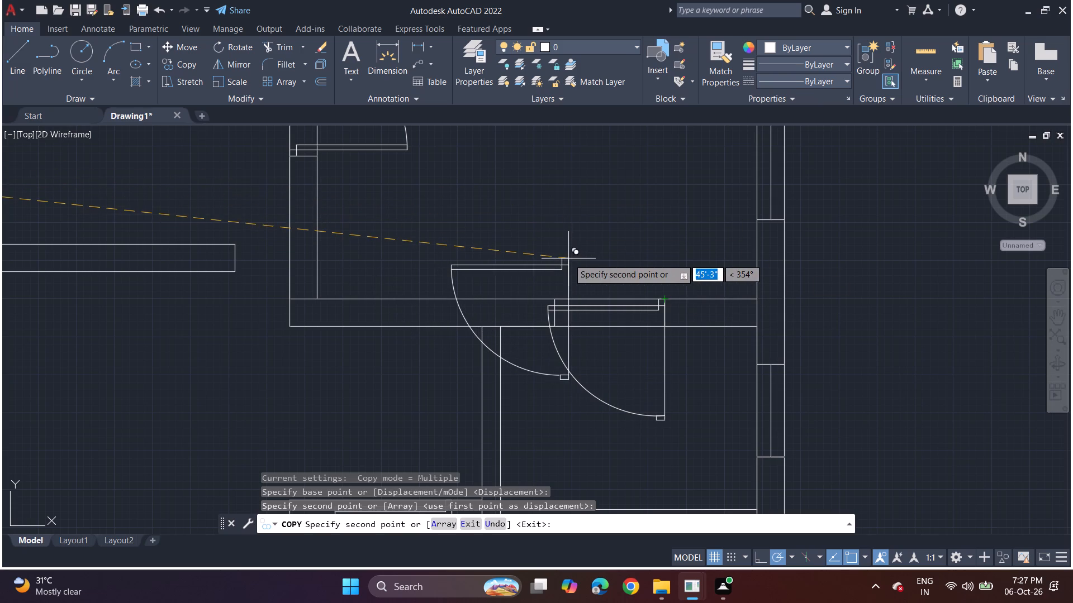
pyautogui.press('Escape')
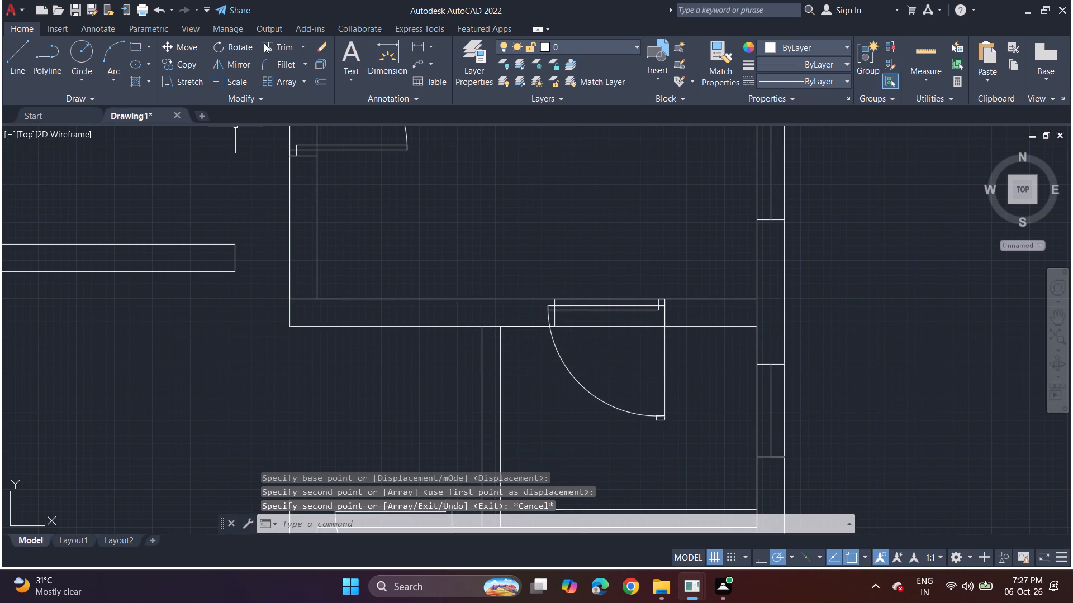
# Trim the lines between the two cross lines in the large east room's south wall to open the doorway.
pyautogui.click(264, 43)
pyautogui.moveTo(607, 284); pyautogui.dragTo(607, 294)
pyautogui.moveTo(607, 304); pyautogui.dragTo(611, 338)
pyautogui.click(611, 340)
pyautogui.click(610, 295)
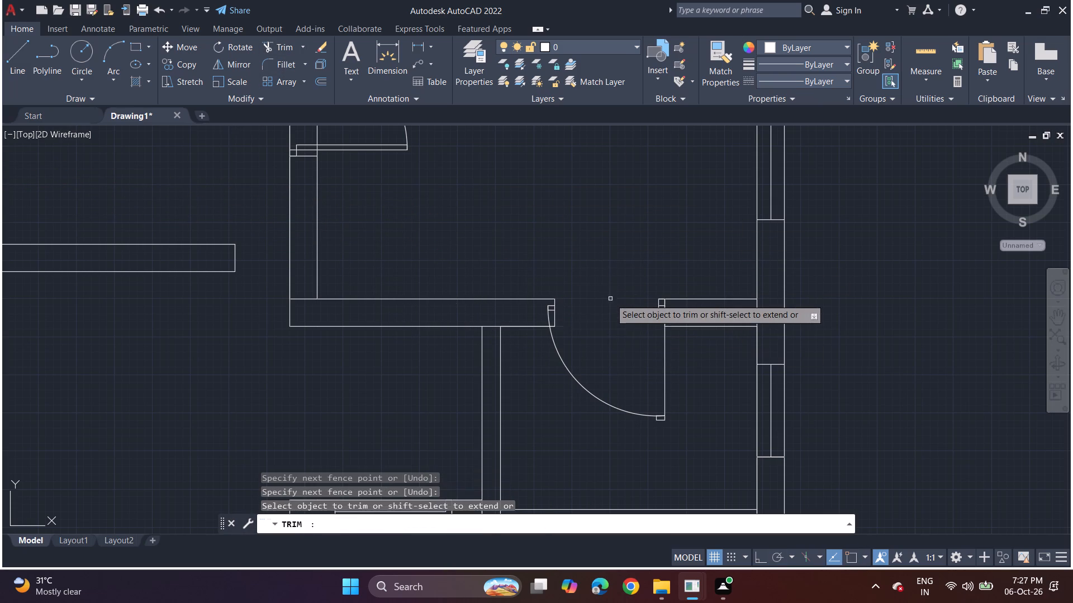
# Trim the lines between the two cross lines in the southeast room's north wall to open the doorway.
pyautogui.click(610, 301)
pyautogui.click(610, 306)
pyautogui.scroll(-3, 607, 287)
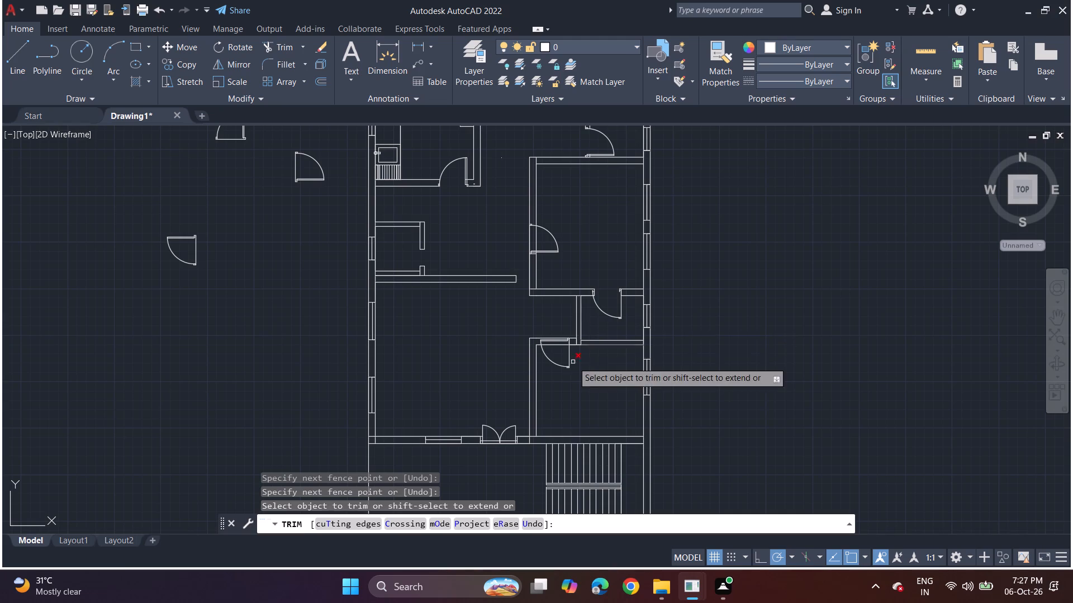
pyautogui.scroll(3, 544, 338)
pyautogui.moveTo(566, 317); pyautogui.dragTo(569, 364)
pyautogui.click(574, 371)
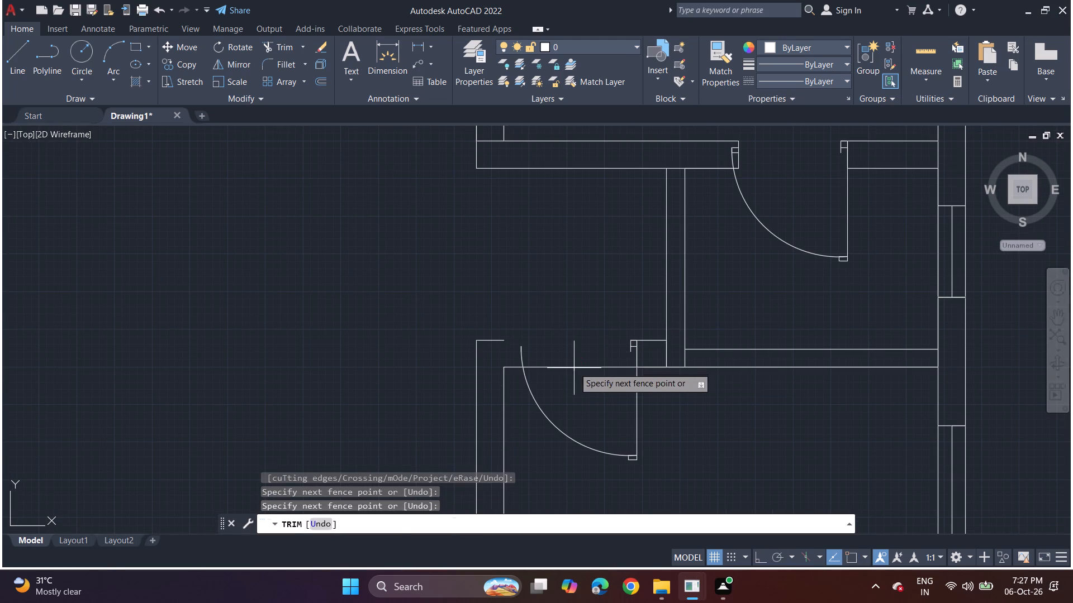
pyautogui.moveTo(582, 339); pyautogui.dragTo(584, 355)
pyautogui.click(584, 361)
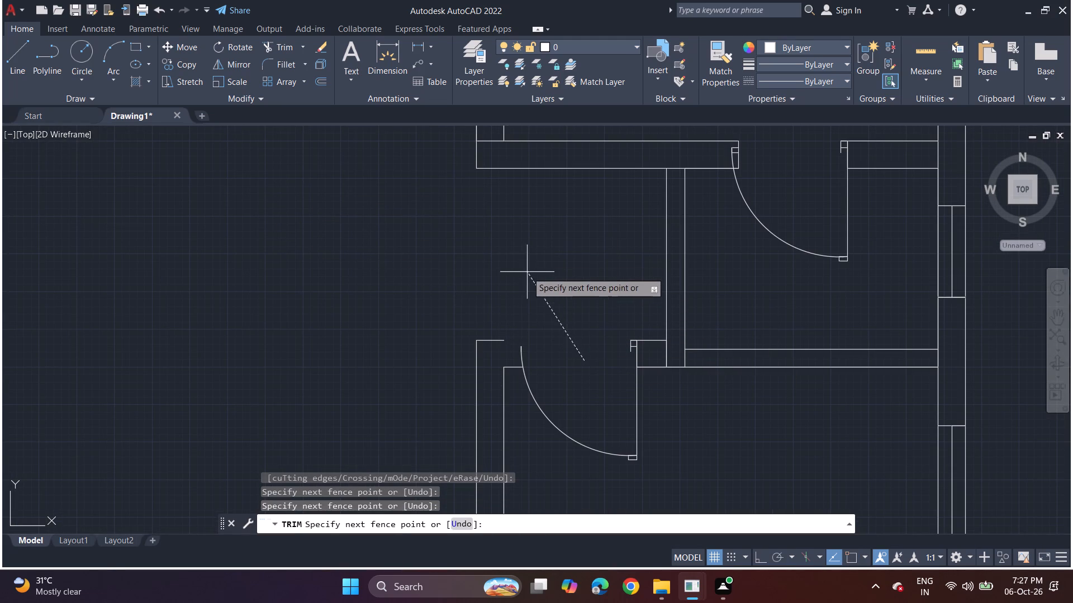
pyautogui.press('space')
# Draw a line about 6" east from the west wall end of the southeast room's north doorway, joined to the door arc's upper end.
pyautogui.click(1, 61)
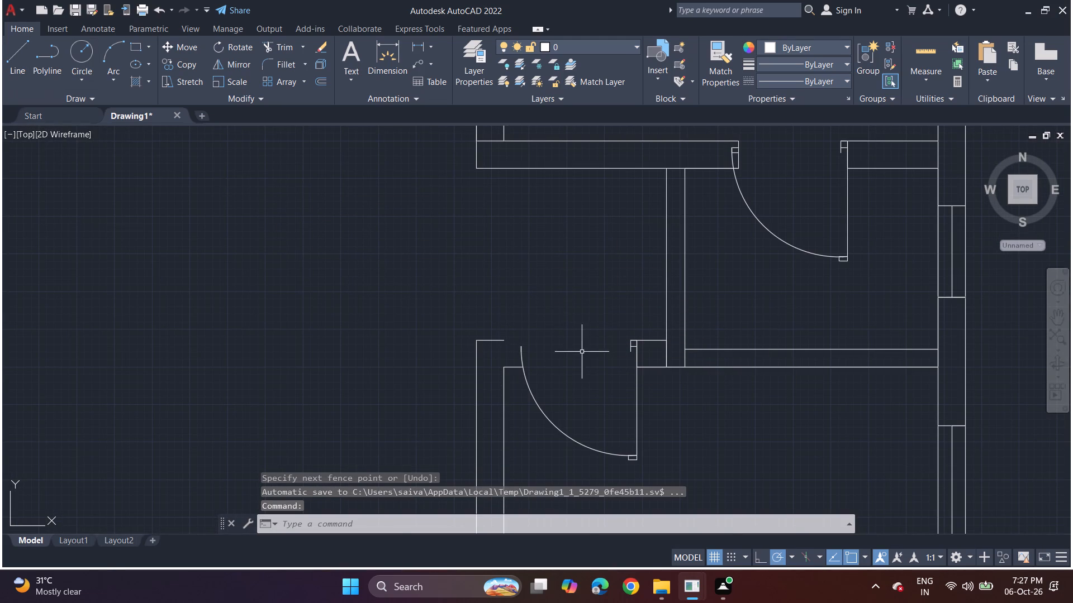
pyautogui.click(8, 58)
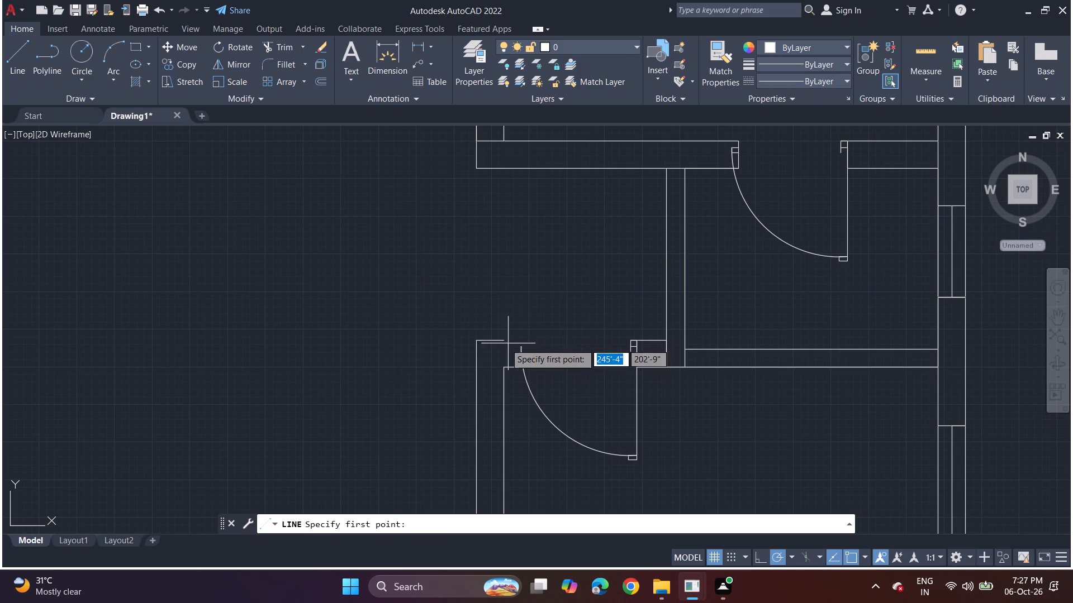
pyautogui.click(502, 343)
pyautogui.scroll(3, 510, 344)
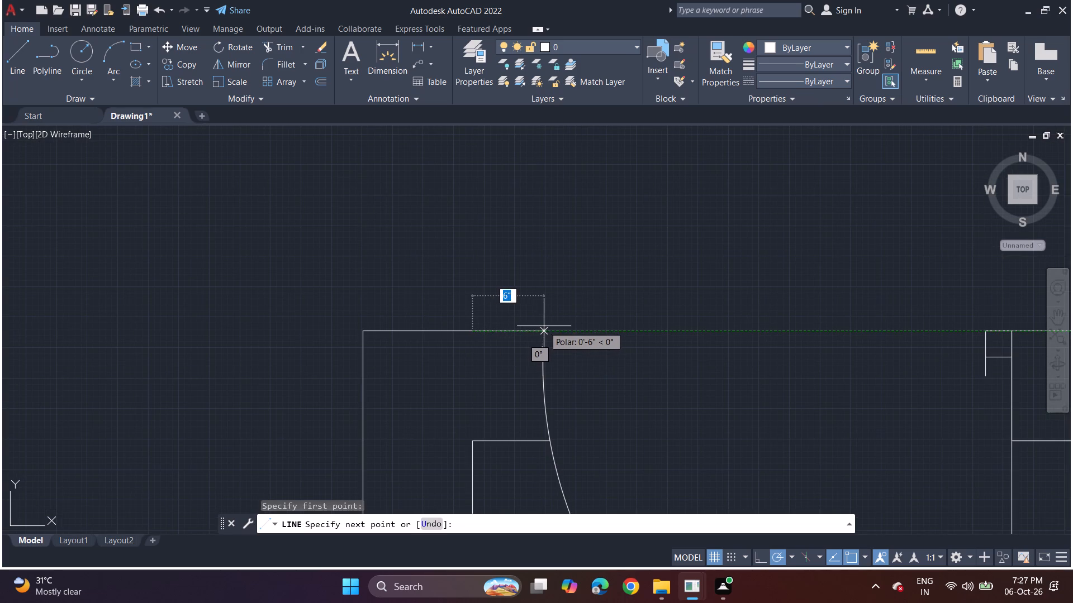
pyautogui.click(544, 326)
pyautogui.click(541, 356)
pyautogui.press('space')
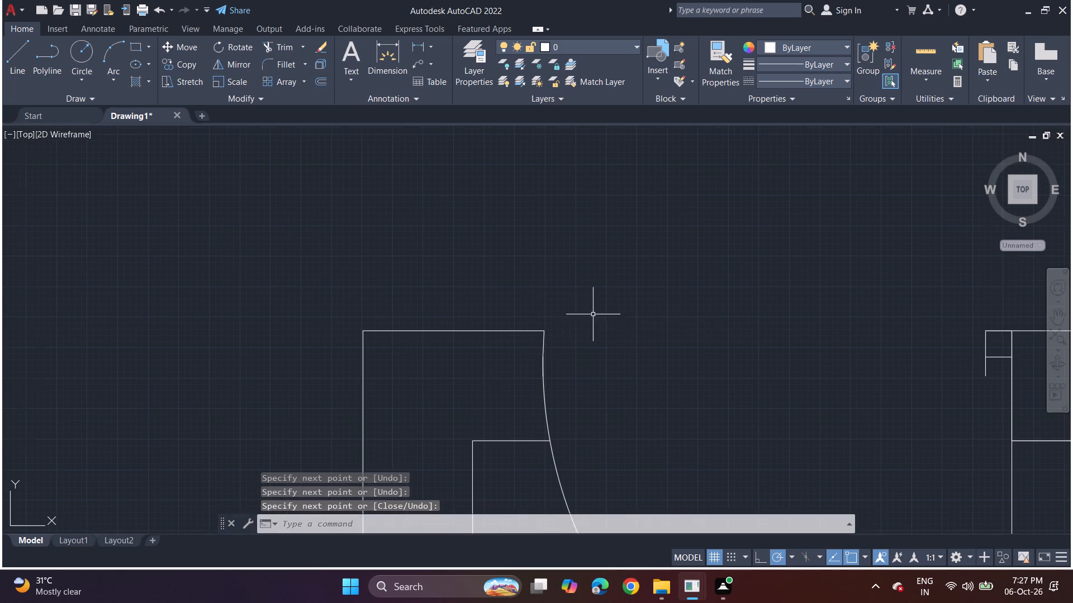
# Draw the west edge of the southeast room's door leaf, about 2'-11" south from the hinge jamb to the arc's lower end.
pyautogui.scroll(-3, 592, 319)
pyautogui.moveTo(633, 313); pyautogui.dragTo(512, 332, button='middle')
pyautogui.scroll(3, 576, 361)
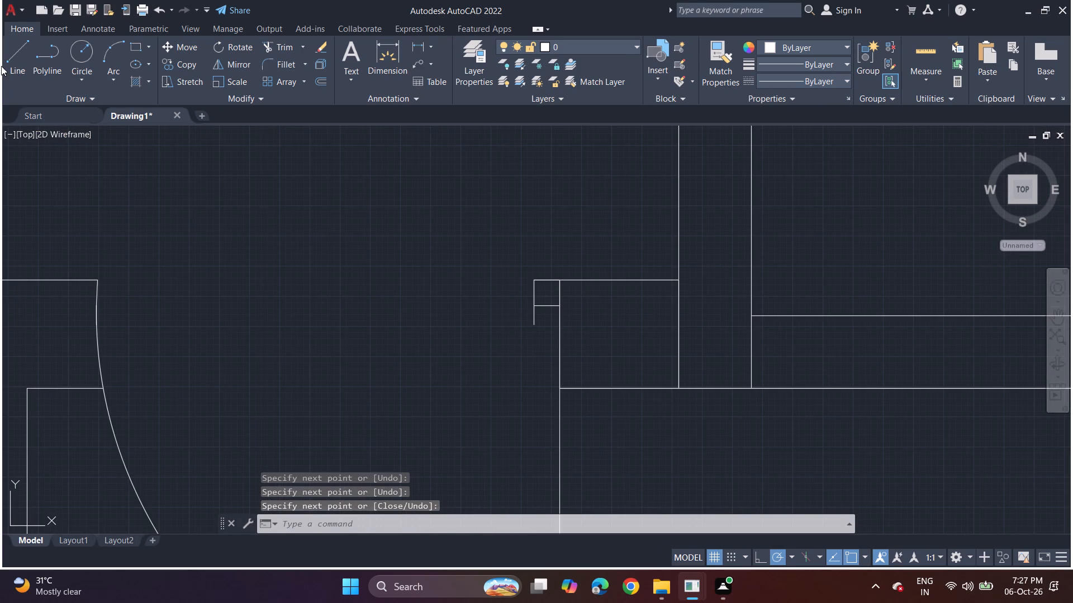
pyautogui.click(19, 63)
pyautogui.scroll(-3, 214, 210)
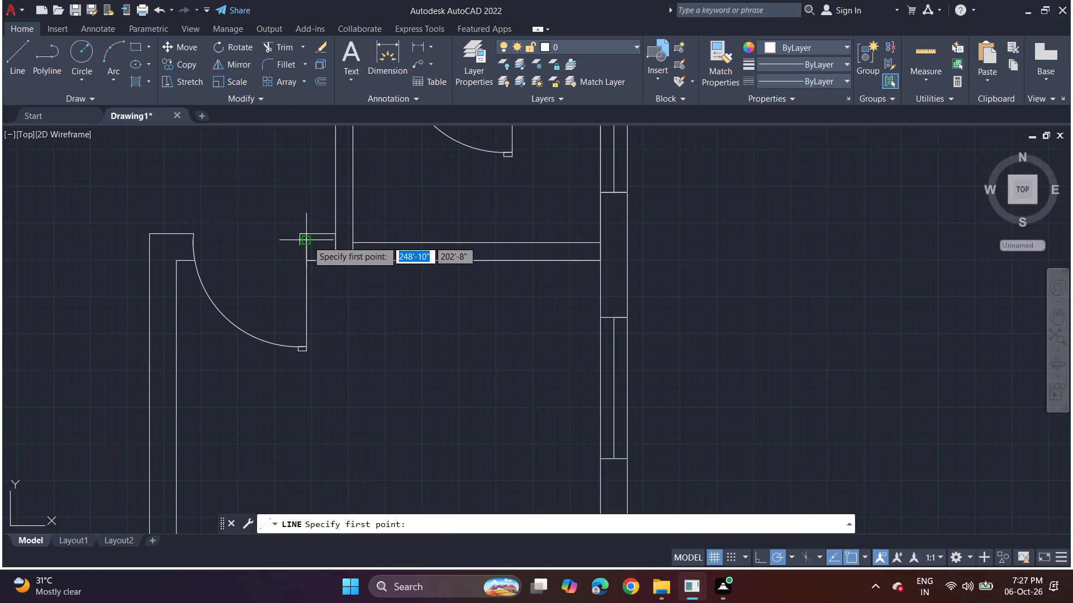
pyautogui.moveTo(304, 246); pyautogui.dragTo(301, 253)
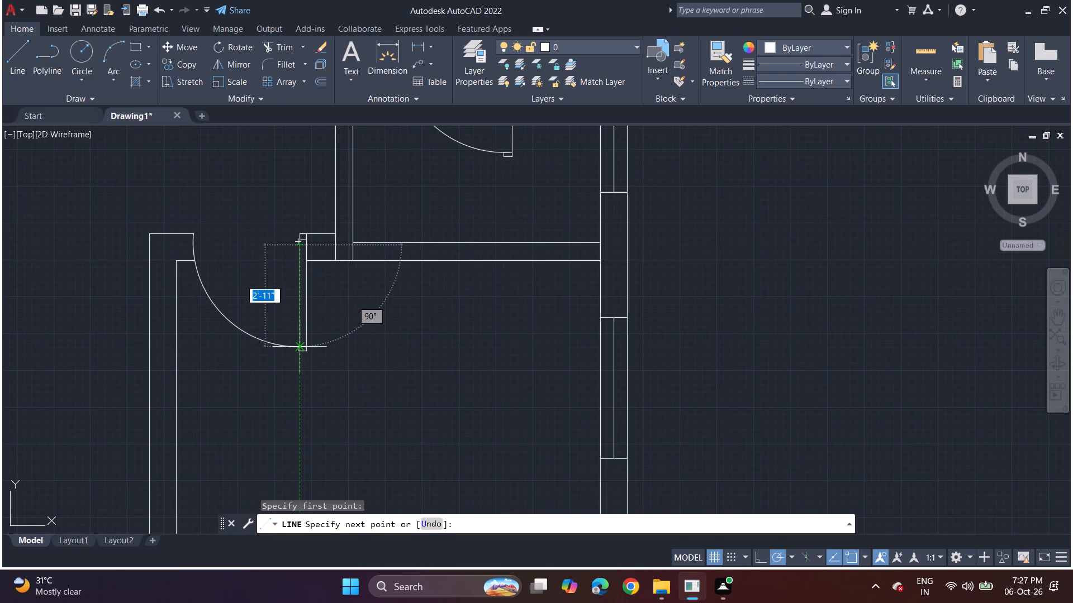
pyautogui.moveTo(301, 348); pyautogui.dragTo(304, 341)
pyautogui.press('space')
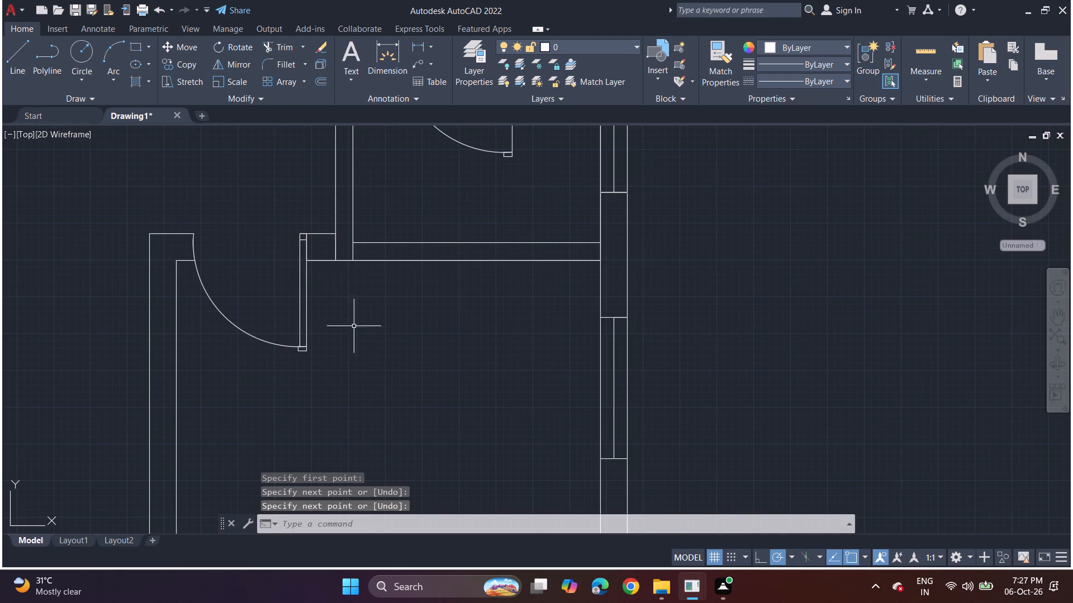
# Draw the west edge of the door leaf in the large east room's south doorway, from the hinge jamb to the arc's lower end.
pyautogui.scroll(-2, 350, 324)
pyautogui.moveTo(340, 313); pyautogui.dragTo(431, 330, button='middle')
pyautogui.click(26, 58)
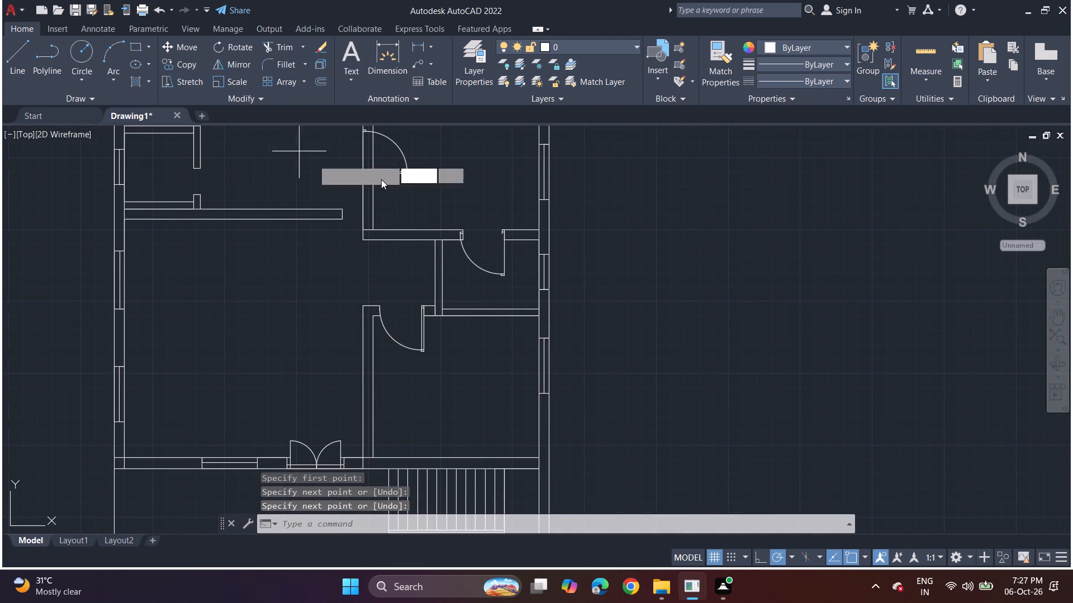
pyautogui.scroll(2, 533, 213)
pyautogui.moveTo(447, 265); pyautogui.dragTo(447, 270)
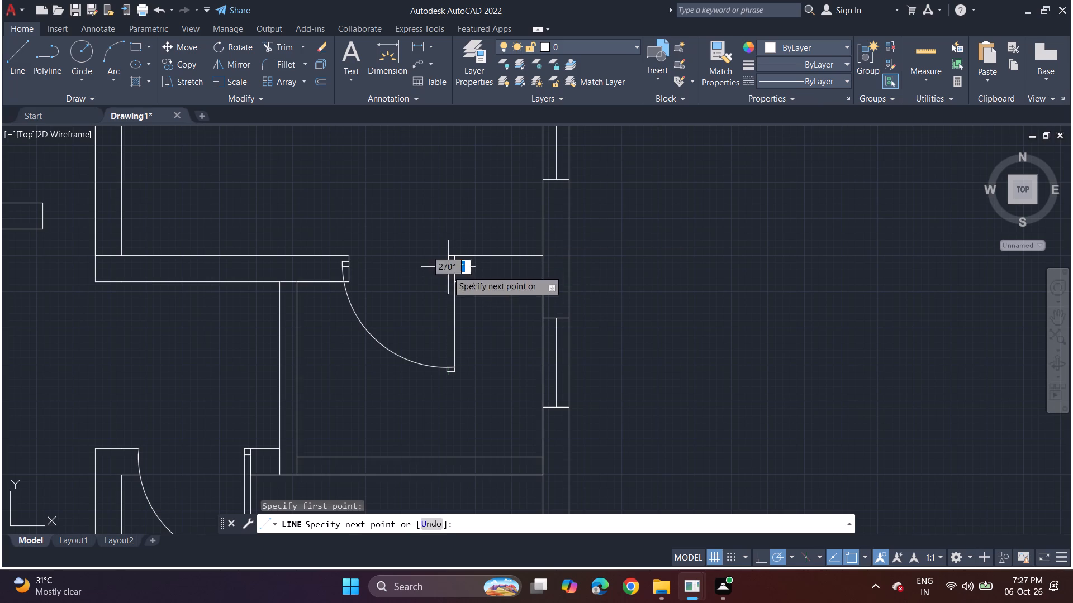
pyautogui.click(446, 366)
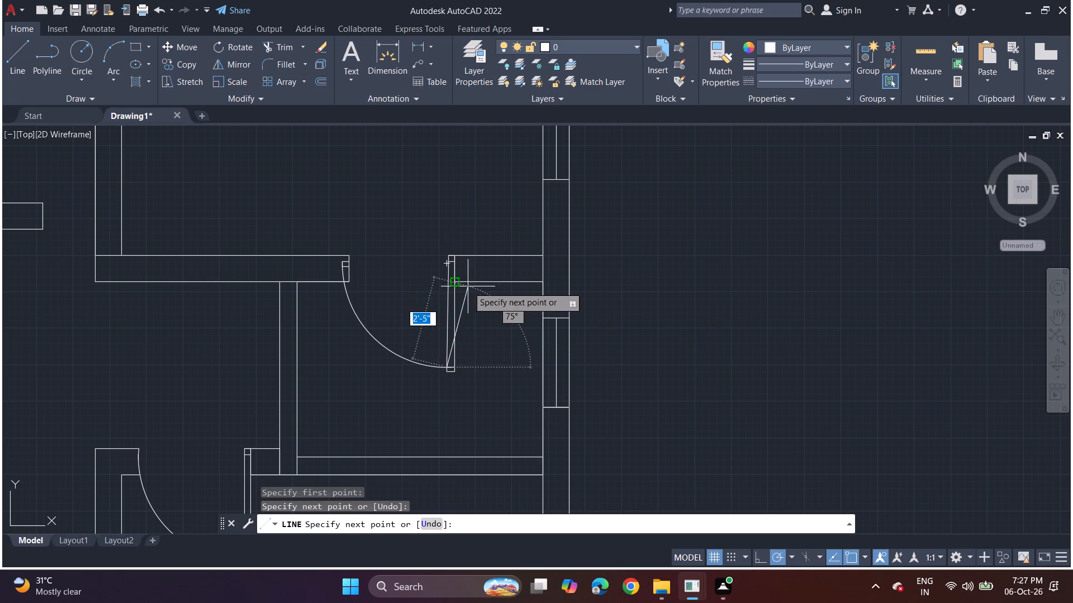
pyautogui.press('space')
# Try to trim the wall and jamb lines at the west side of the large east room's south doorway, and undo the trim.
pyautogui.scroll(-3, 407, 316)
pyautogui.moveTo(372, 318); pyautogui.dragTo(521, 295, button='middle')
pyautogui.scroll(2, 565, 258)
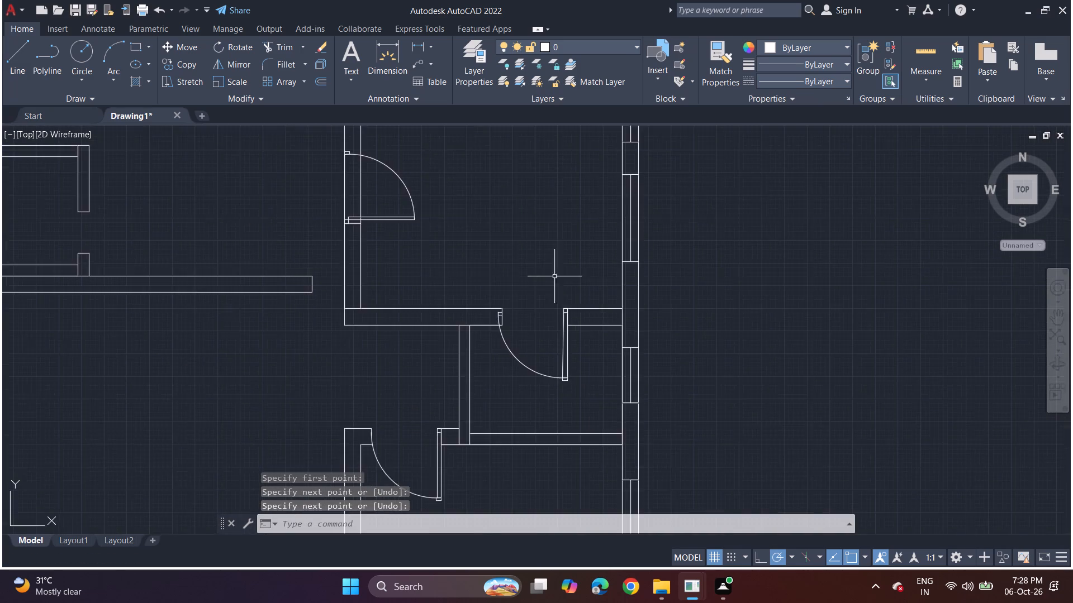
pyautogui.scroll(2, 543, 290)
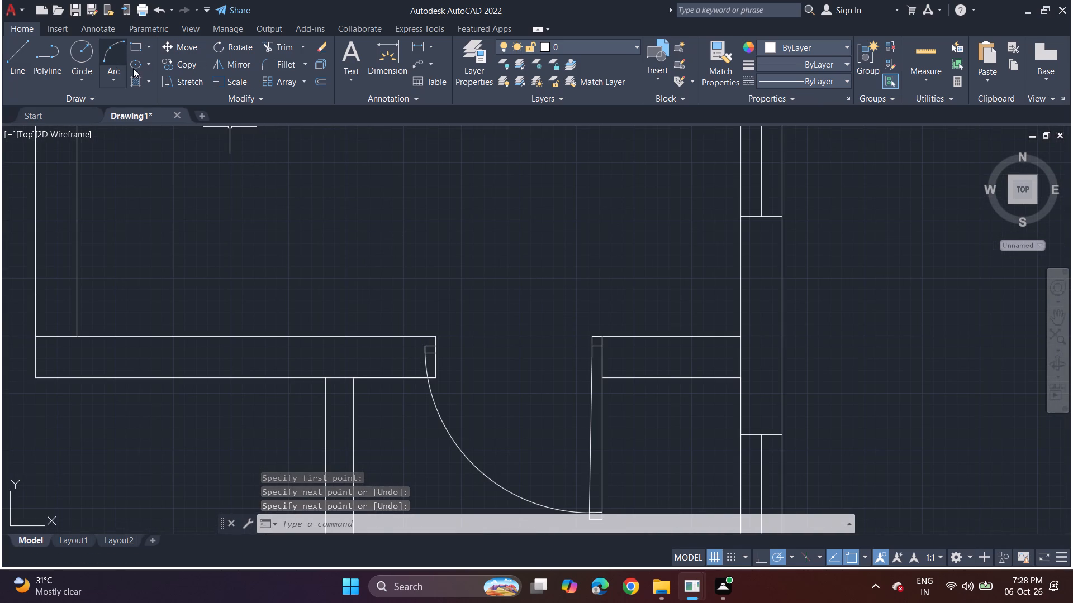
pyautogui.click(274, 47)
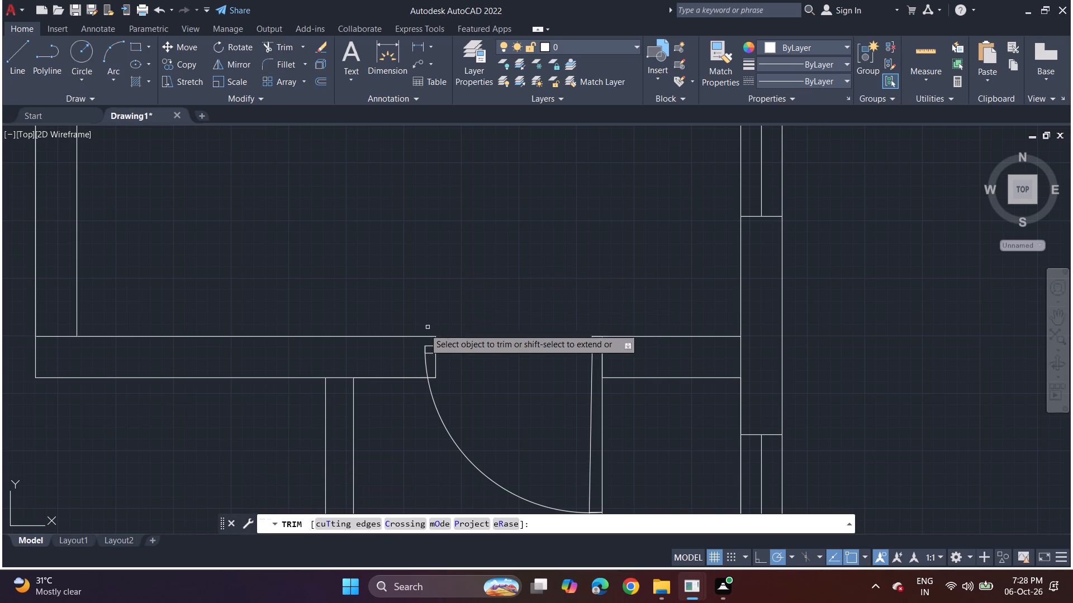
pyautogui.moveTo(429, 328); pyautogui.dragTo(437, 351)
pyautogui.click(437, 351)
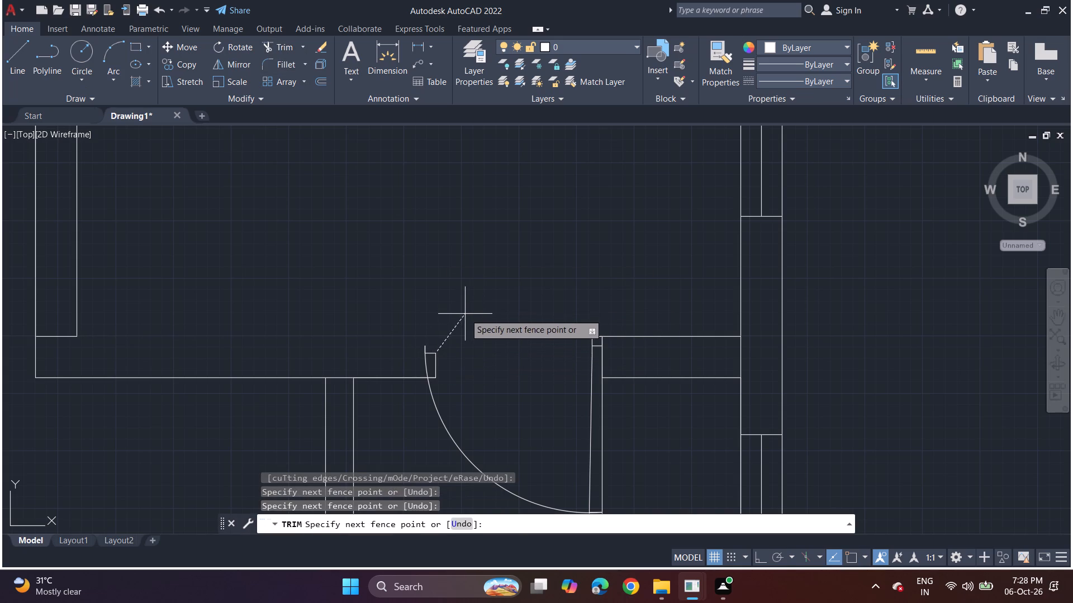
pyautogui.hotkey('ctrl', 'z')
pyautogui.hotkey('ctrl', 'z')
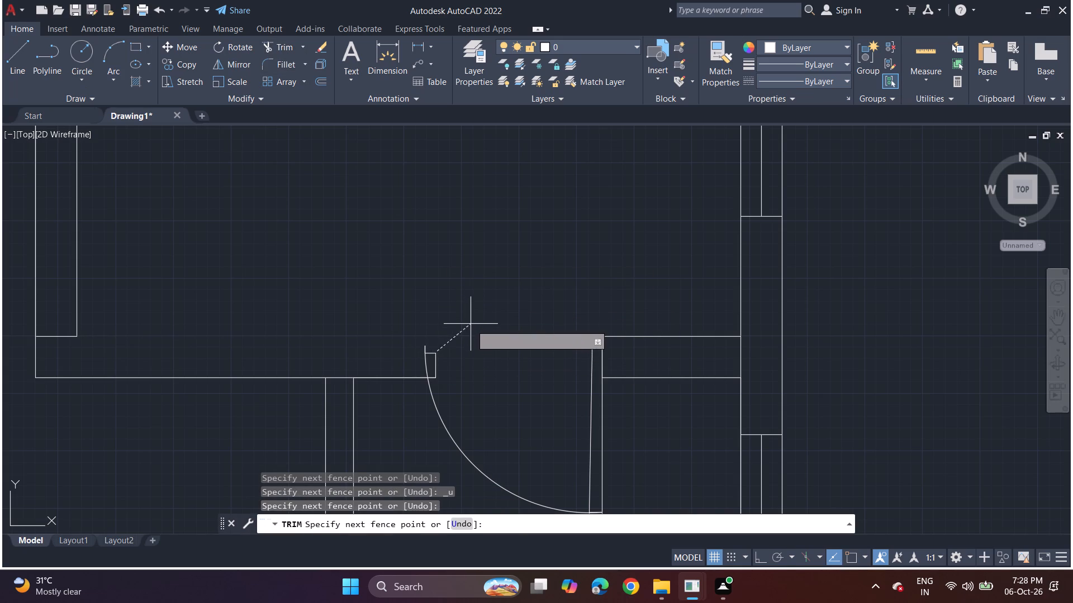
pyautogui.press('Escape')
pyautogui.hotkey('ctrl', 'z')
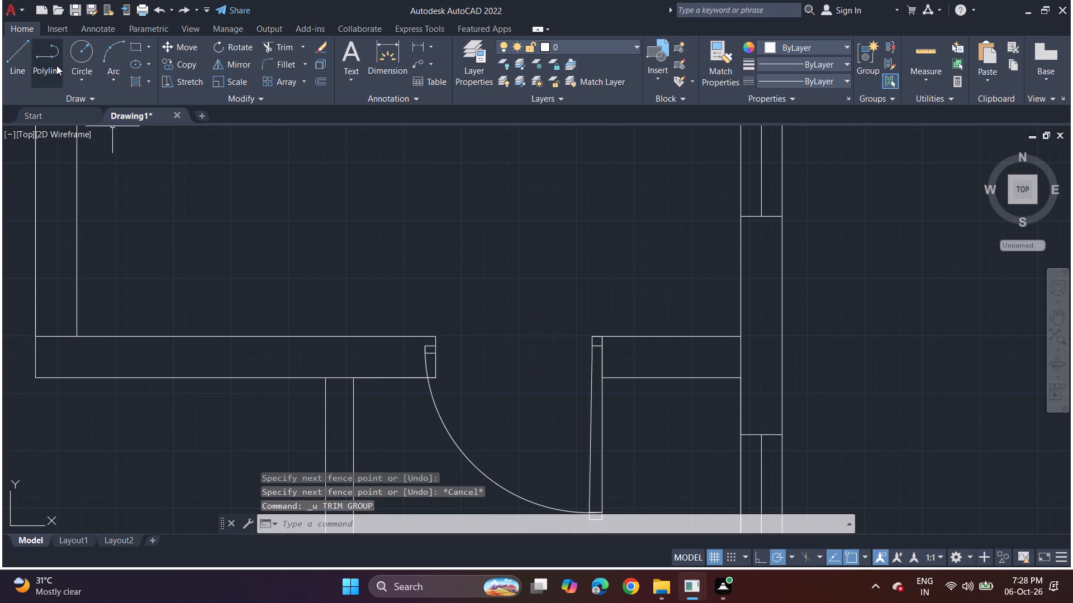
# Draw a short line north from the door arc's upper end to the wall's north line in the large east room's south doorway.
pyautogui.click(21, 55)
pyautogui.click(422, 346)
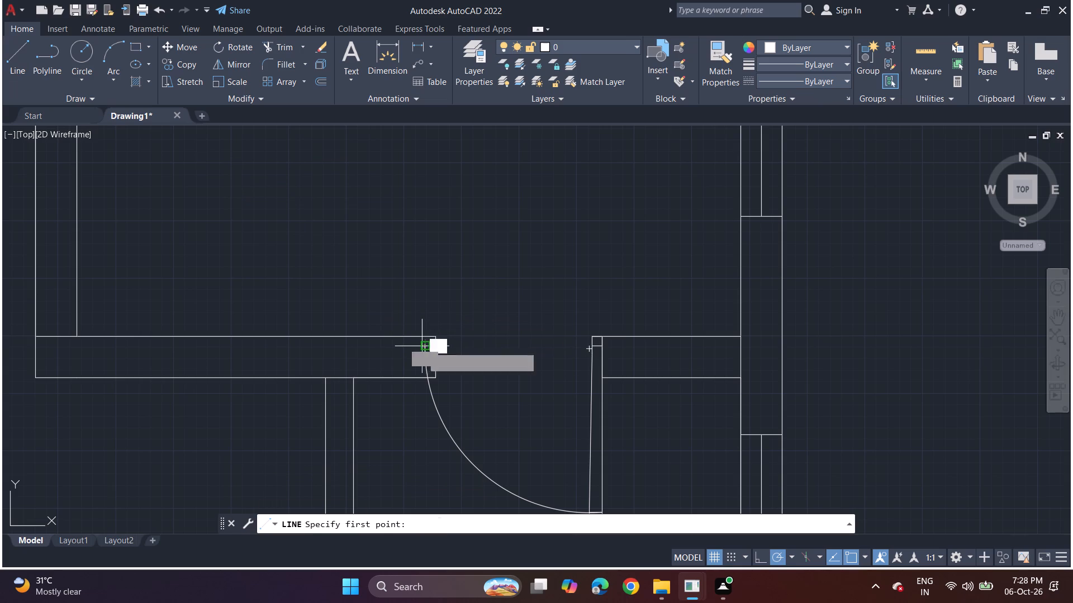
pyautogui.click(419, 333)
pyautogui.press('space')
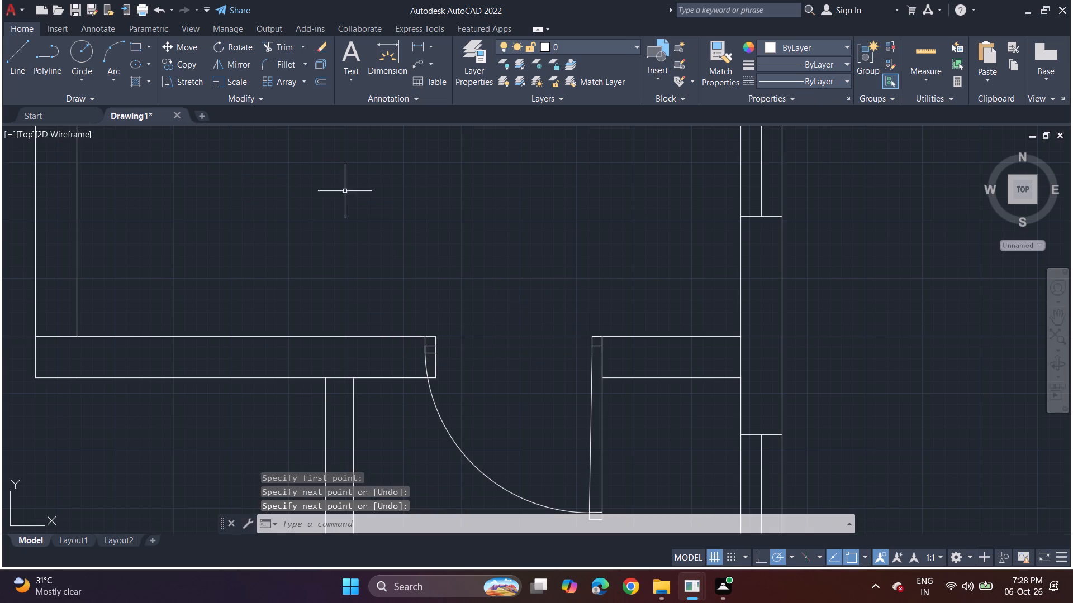
# Trim the small jamb lines, the wall's end line and the wall stubs beyond the arc at the large east room's south doorway.
pyautogui.click(282, 53)
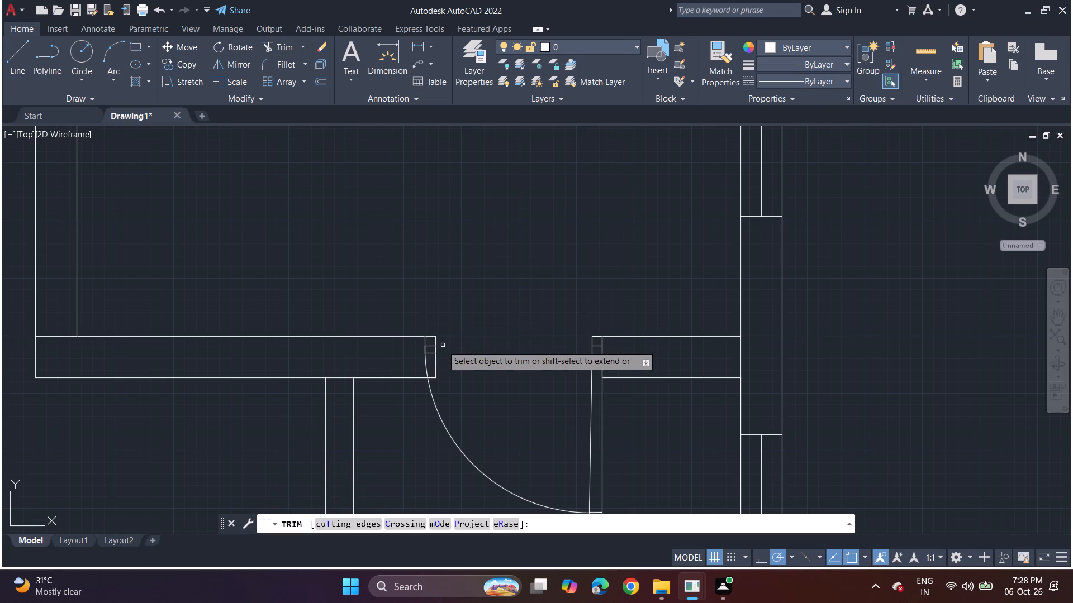
pyautogui.click(436, 348)
pyautogui.click(436, 354)
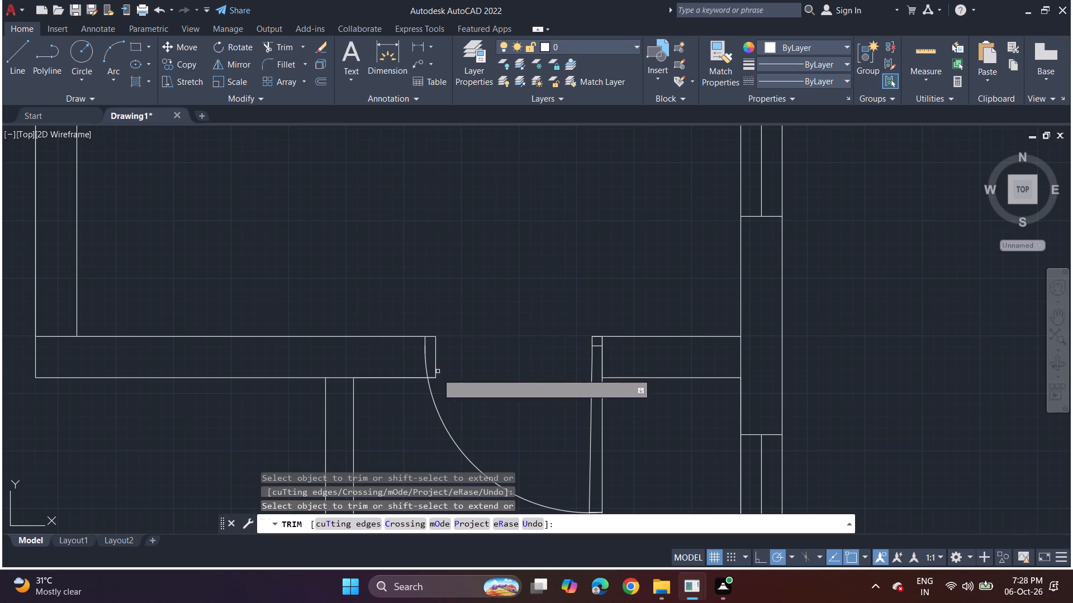
pyautogui.moveTo(435, 377); pyautogui.dragTo(438, 382)
pyautogui.click(433, 333)
pyautogui.click(434, 336)
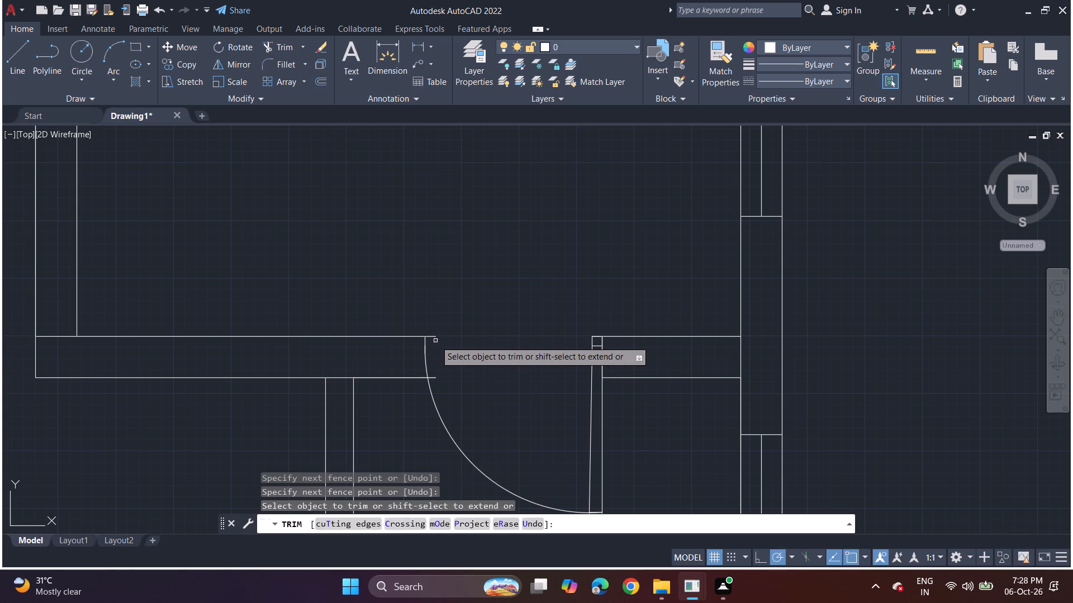
pyautogui.click(435, 341)
pyautogui.click(434, 335)
pyautogui.click(434, 377)
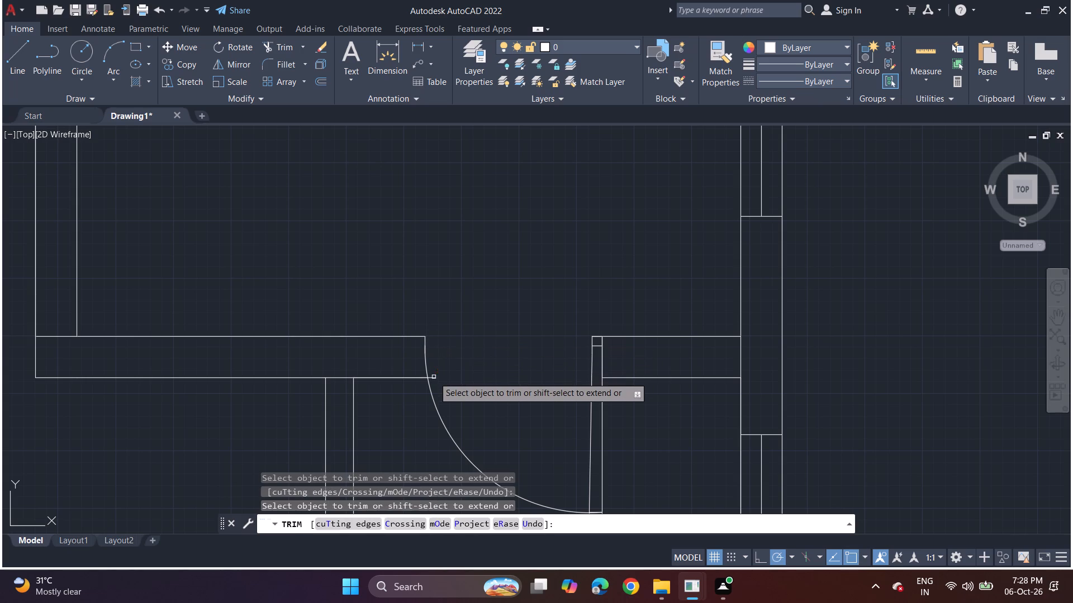
pyautogui.scroll(-2, 559, 363)
pyautogui.scroll(-2, 430, 352)
pyautogui.moveTo(391, 360); pyautogui.dragTo(421, 353, button='middle')
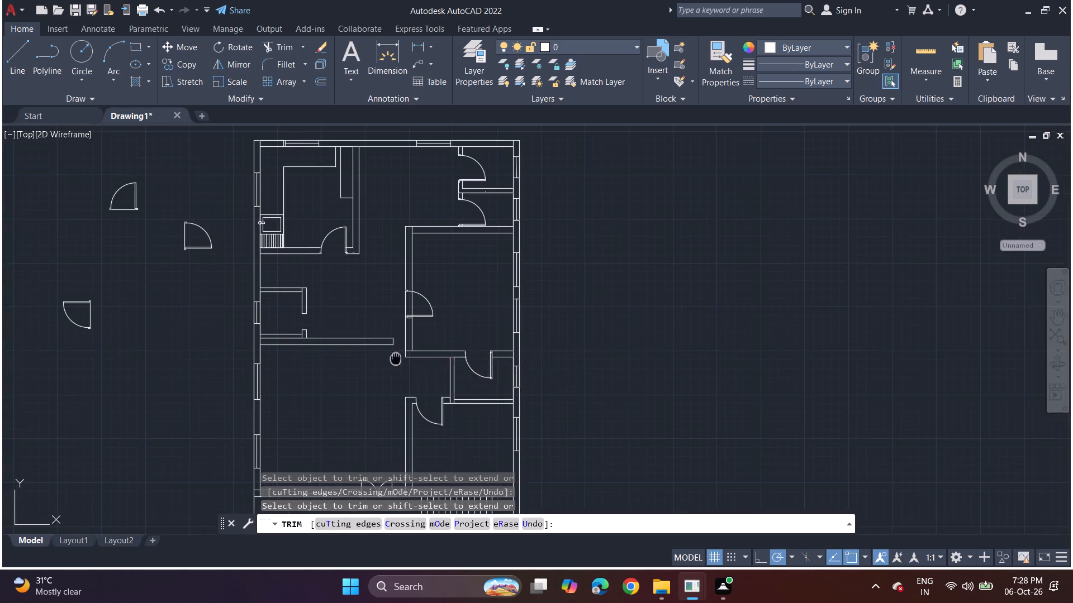
pyautogui.moveTo(421, 353); pyautogui.dragTo(619, 309, button='middle')
pyautogui.scroll(-1, 593, 295)
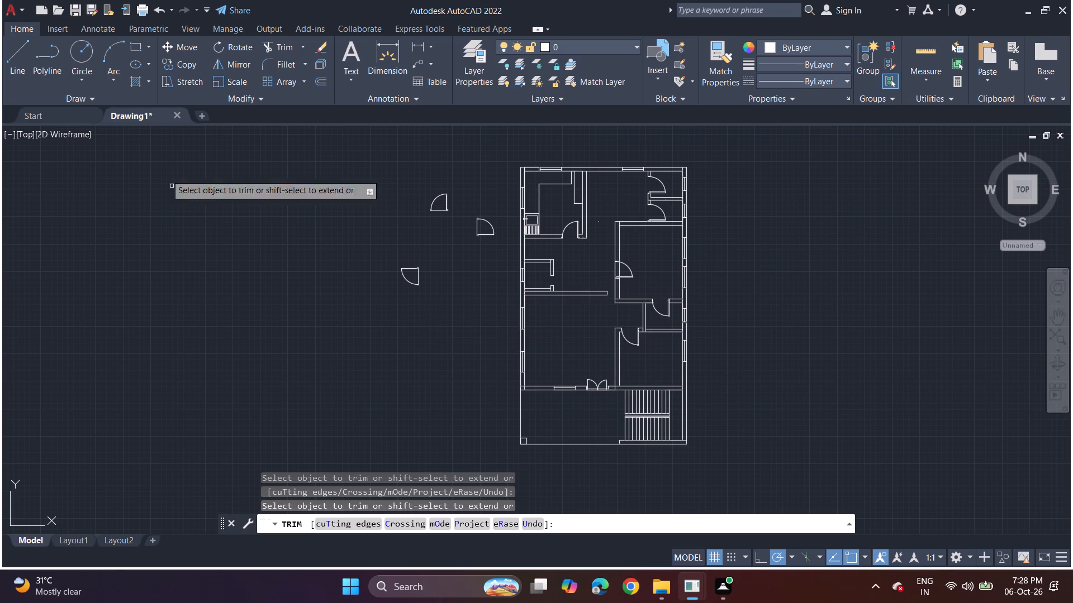
pyautogui.press('space')
# Delete the three loose door symbols west of the floor plan.
pyautogui.moveTo(324, 170); pyautogui.dragTo(380, 298)
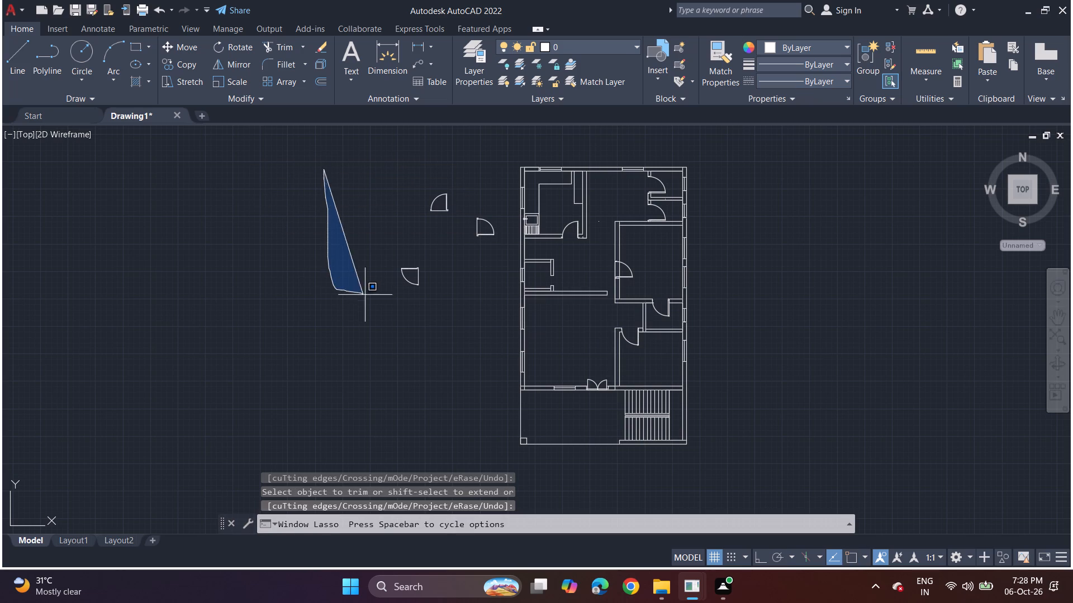
pyautogui.moveTo(380, 298); pyautogui.dragTo(482, 180)
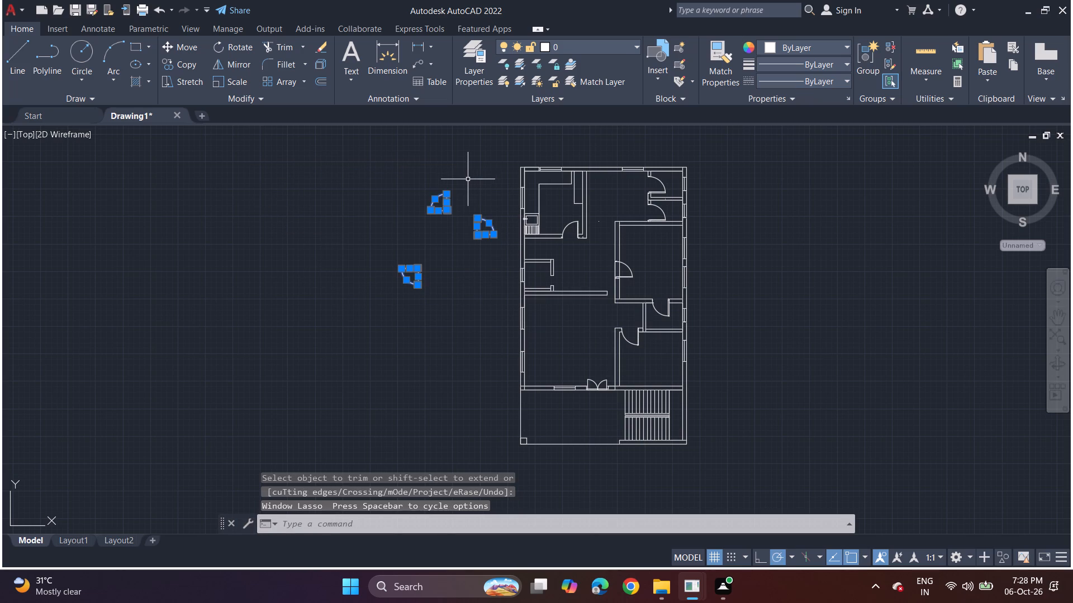
pyautogui.press('Delete')
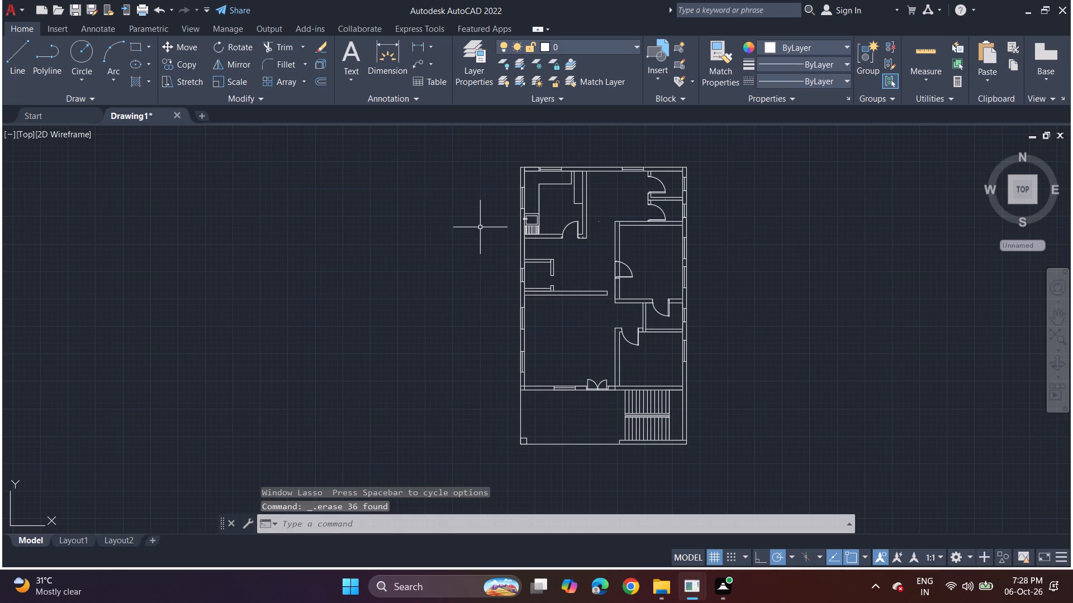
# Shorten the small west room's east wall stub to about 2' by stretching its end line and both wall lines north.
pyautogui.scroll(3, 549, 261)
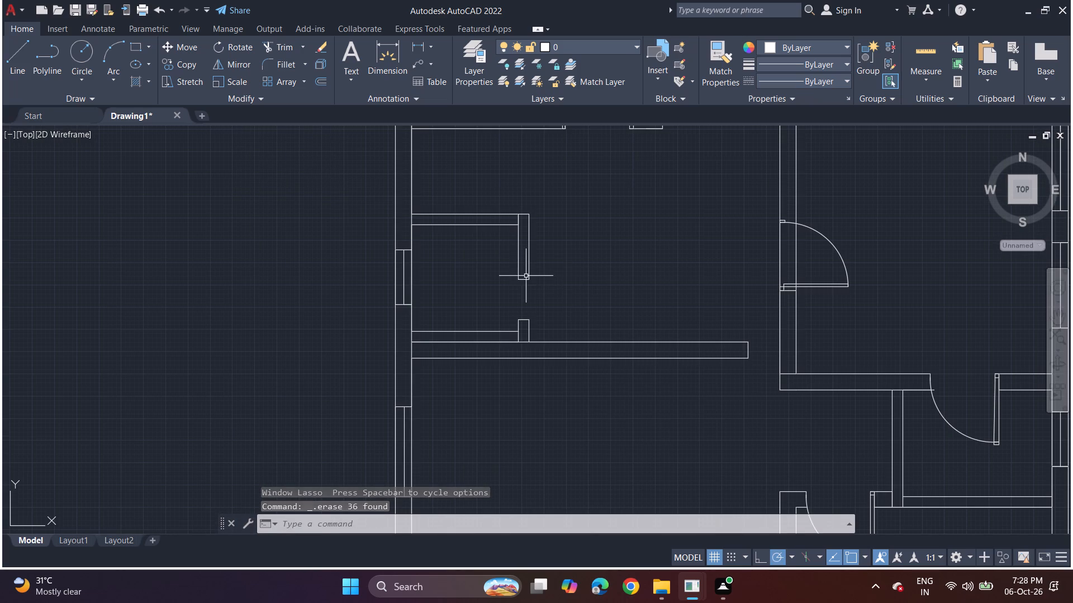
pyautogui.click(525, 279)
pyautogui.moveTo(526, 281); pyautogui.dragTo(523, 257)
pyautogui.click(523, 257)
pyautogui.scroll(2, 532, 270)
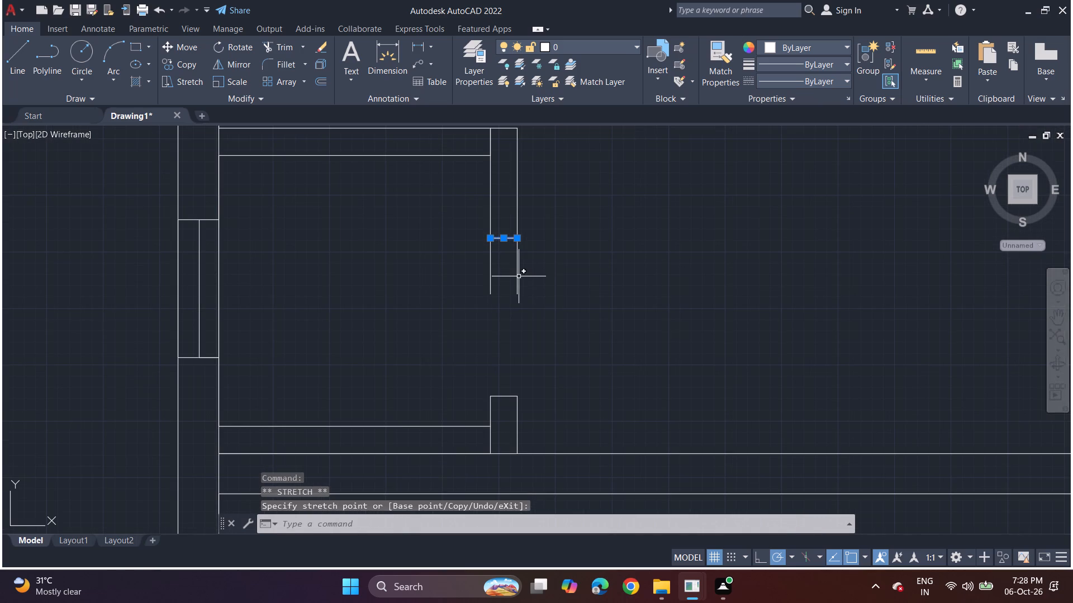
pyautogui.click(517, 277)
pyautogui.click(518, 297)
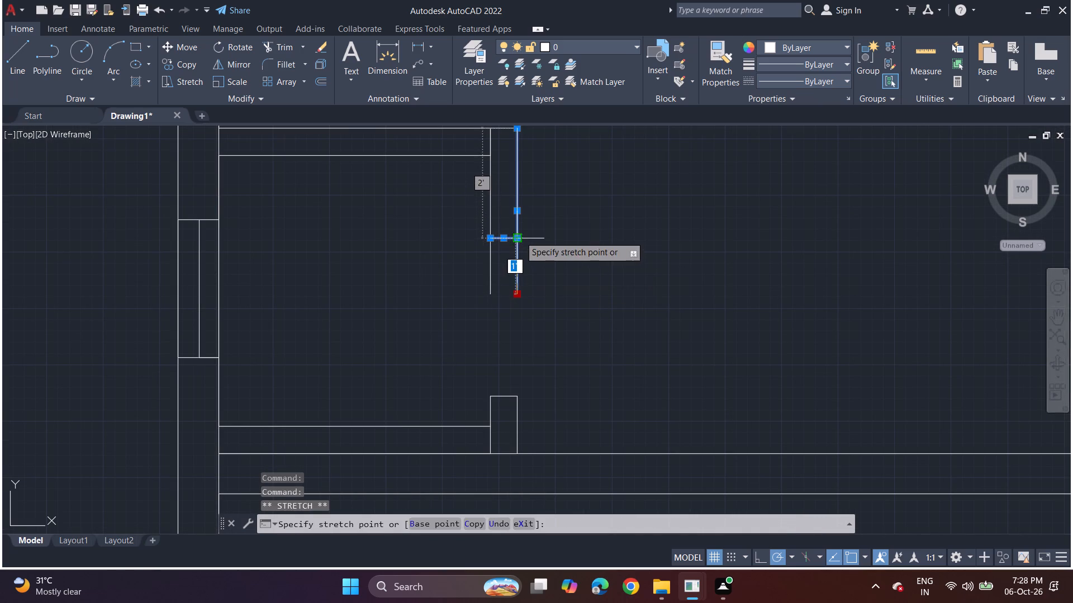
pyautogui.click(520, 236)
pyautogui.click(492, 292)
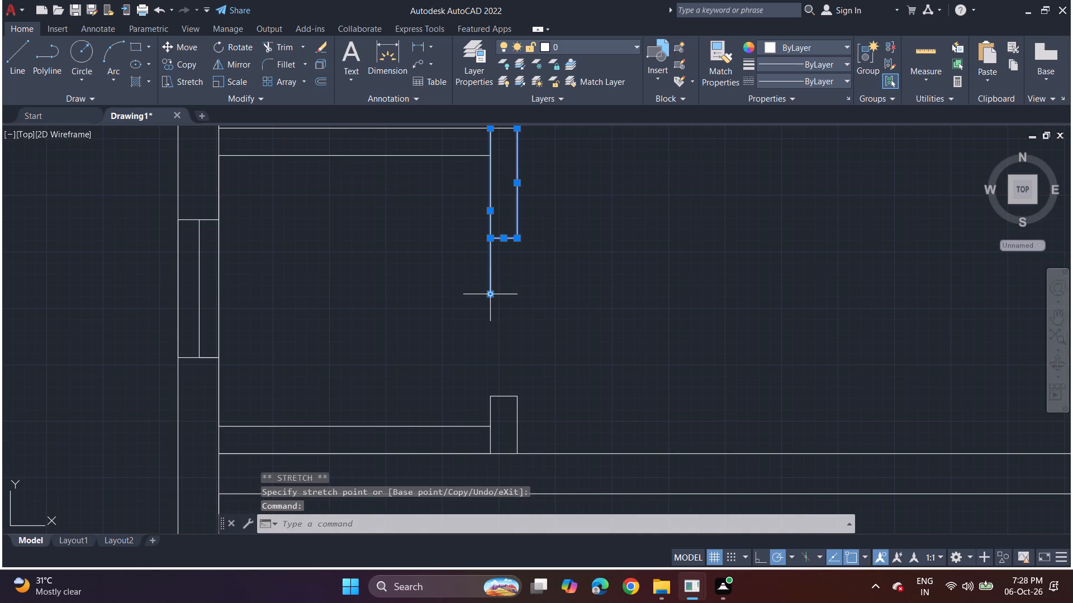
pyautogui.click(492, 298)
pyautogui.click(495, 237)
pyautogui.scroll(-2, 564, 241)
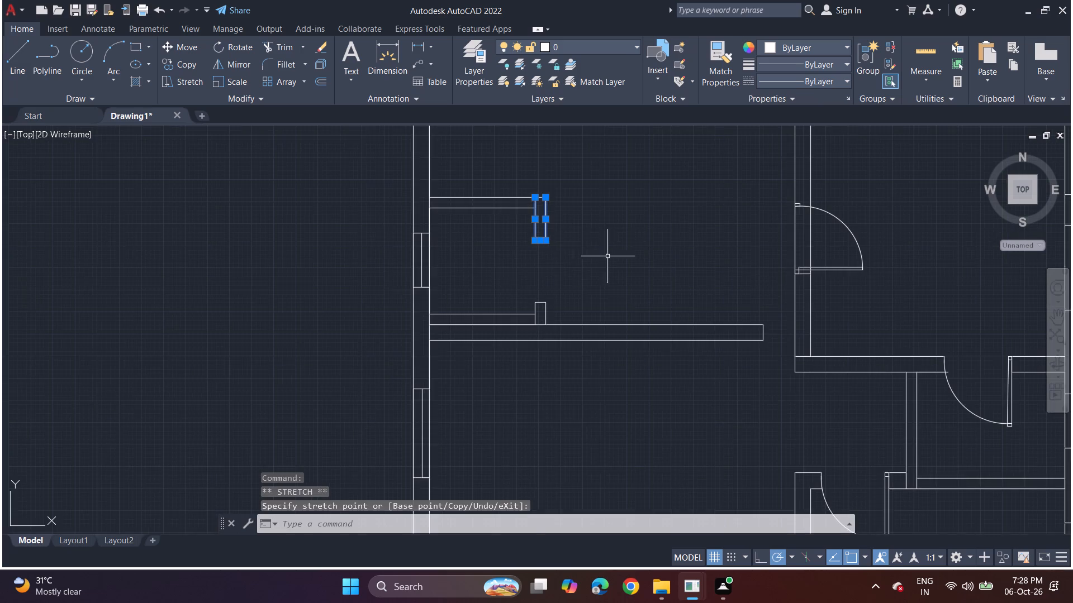
# Delete the small west room's inner south wall line together with the selected lines of the northern east wall stub.
pyautogui.moveTo(610, 252); pyautogui.dragTo(410, 291, button='middle')
pyautogui.scroll(-2, 411, 276)
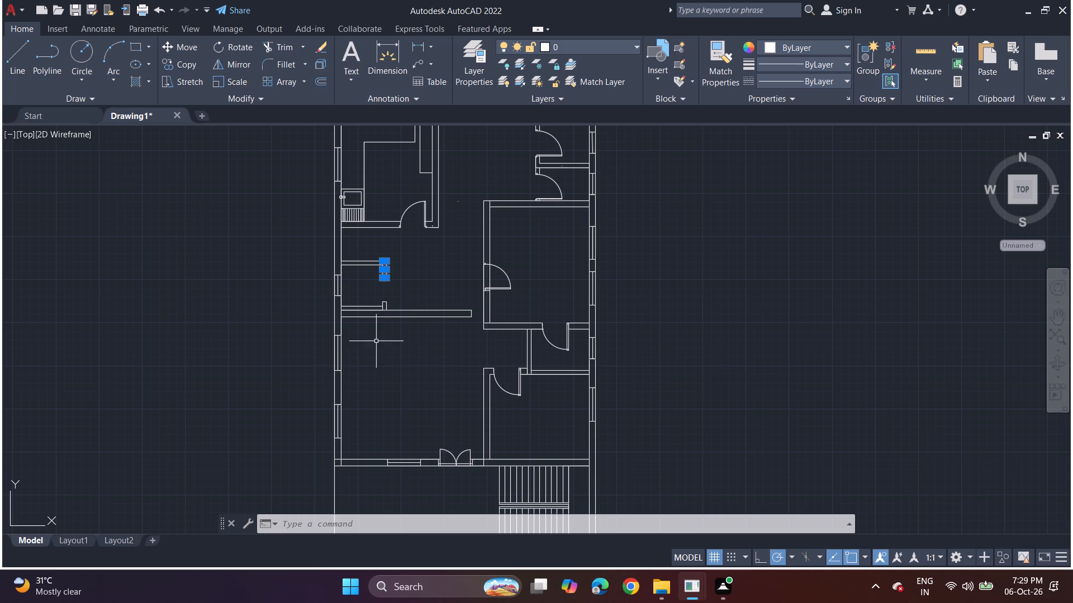
pyautogui.scroll(3, 373, 326)
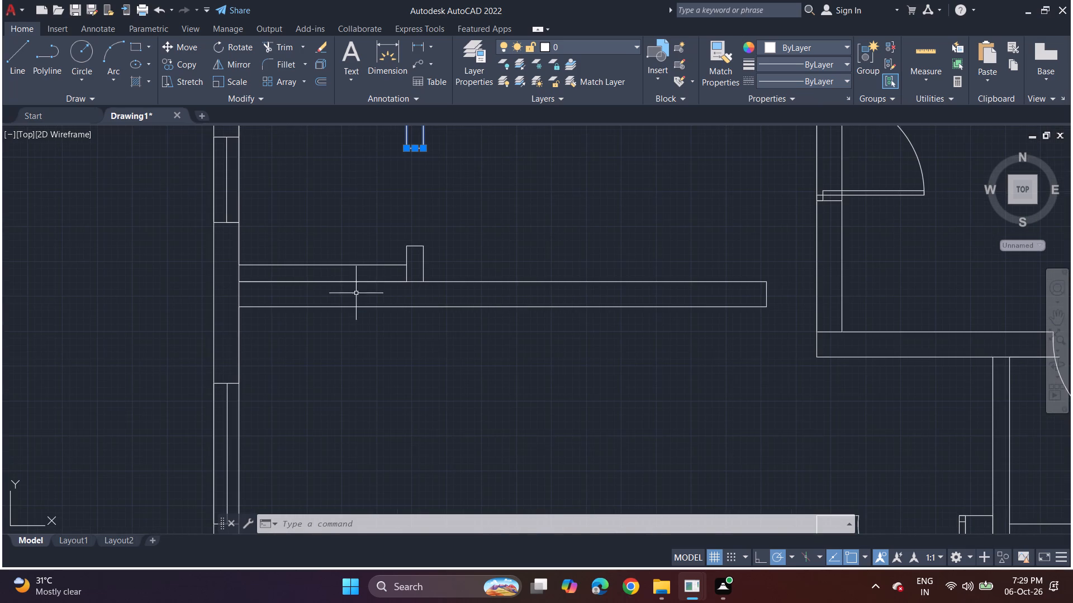
pyautogui.click(358, 267)
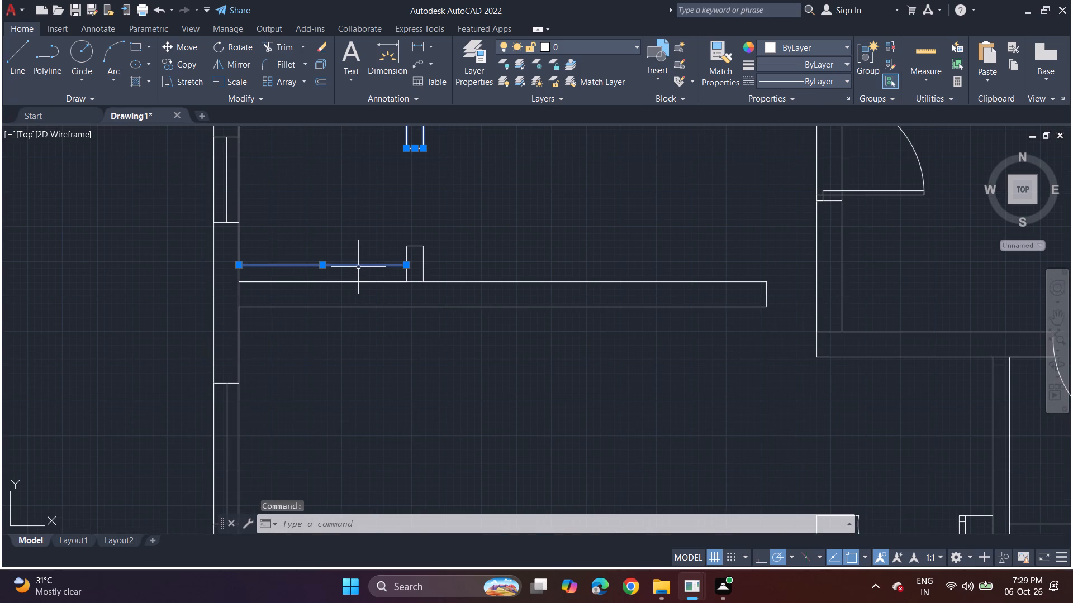
pyautogui.press('Delete')
# Trim the south wall's line across the short stub's base and the outer west wall's inner line across that wall's west end.
pyautogui.scroll(-2, 387, 271)
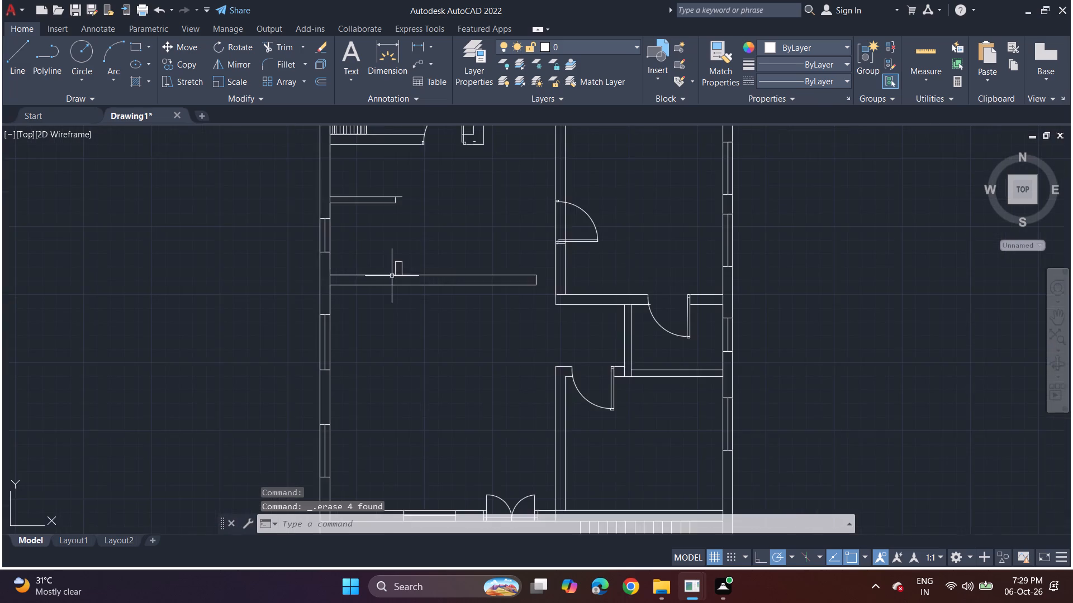
pyautogui.scroll(3, 393, 277)
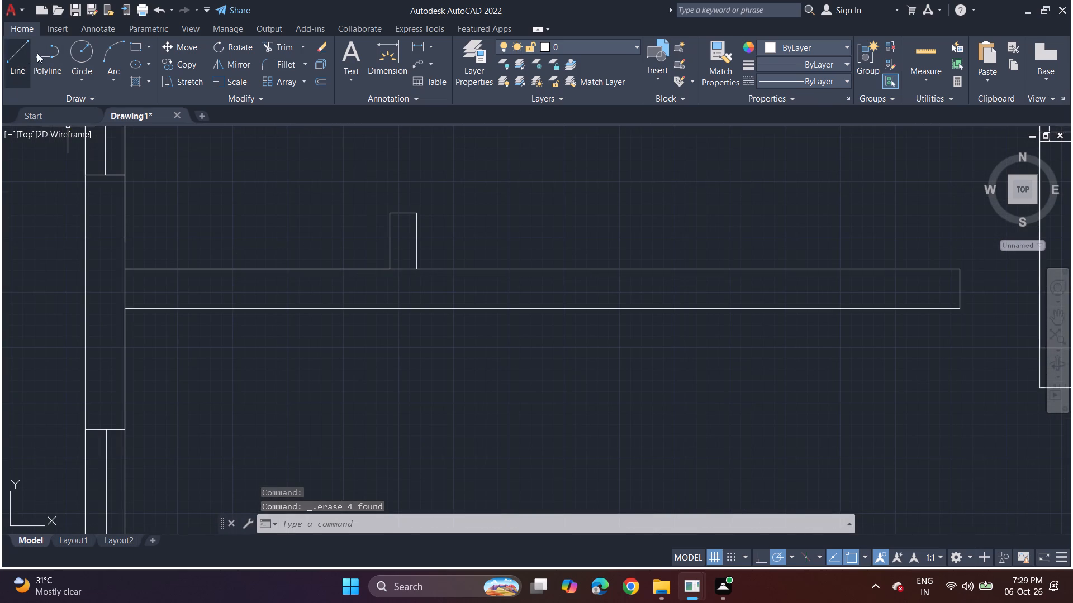
pyautogui.click(271, 46)
pyautogui.moveTo(397, 275); pyautogui.dragTo(398, 269)
pyautogui.click(401, 259)
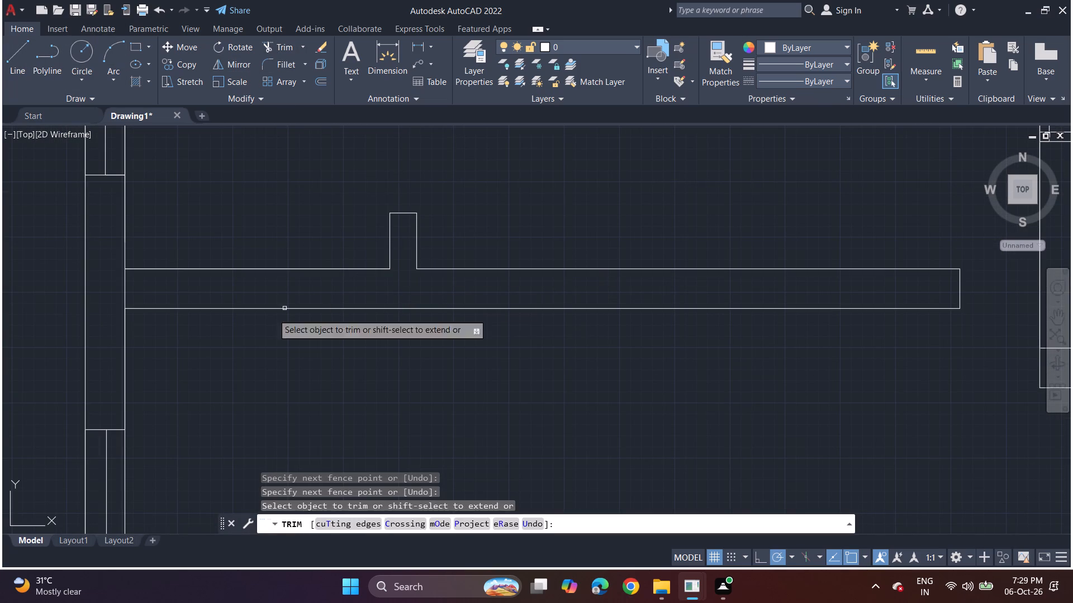
pyautogui.moveTo(118, 284); pyautogui.dragTo(147, 289)
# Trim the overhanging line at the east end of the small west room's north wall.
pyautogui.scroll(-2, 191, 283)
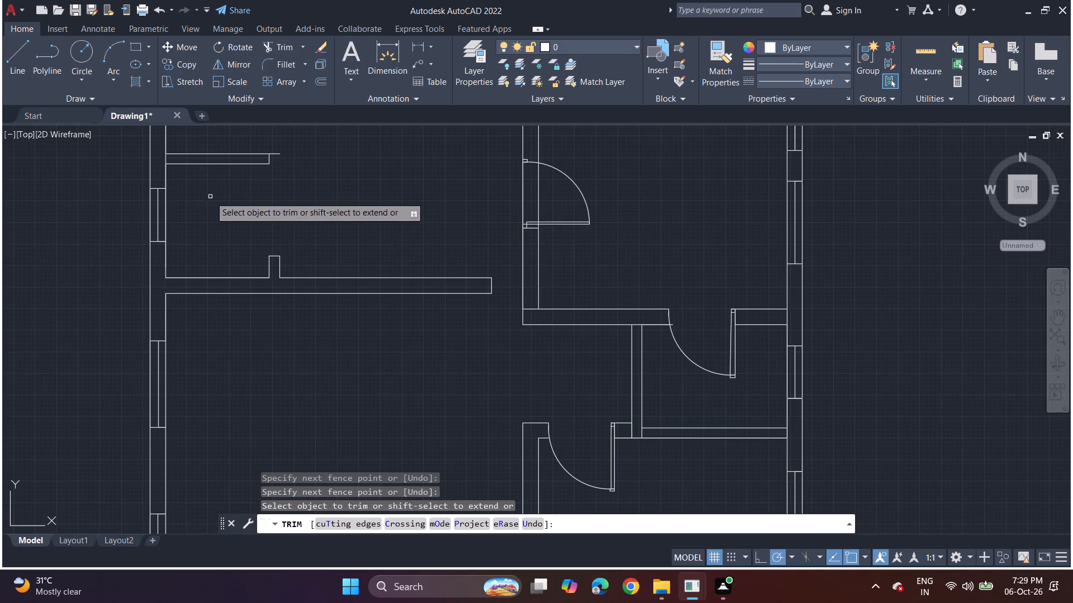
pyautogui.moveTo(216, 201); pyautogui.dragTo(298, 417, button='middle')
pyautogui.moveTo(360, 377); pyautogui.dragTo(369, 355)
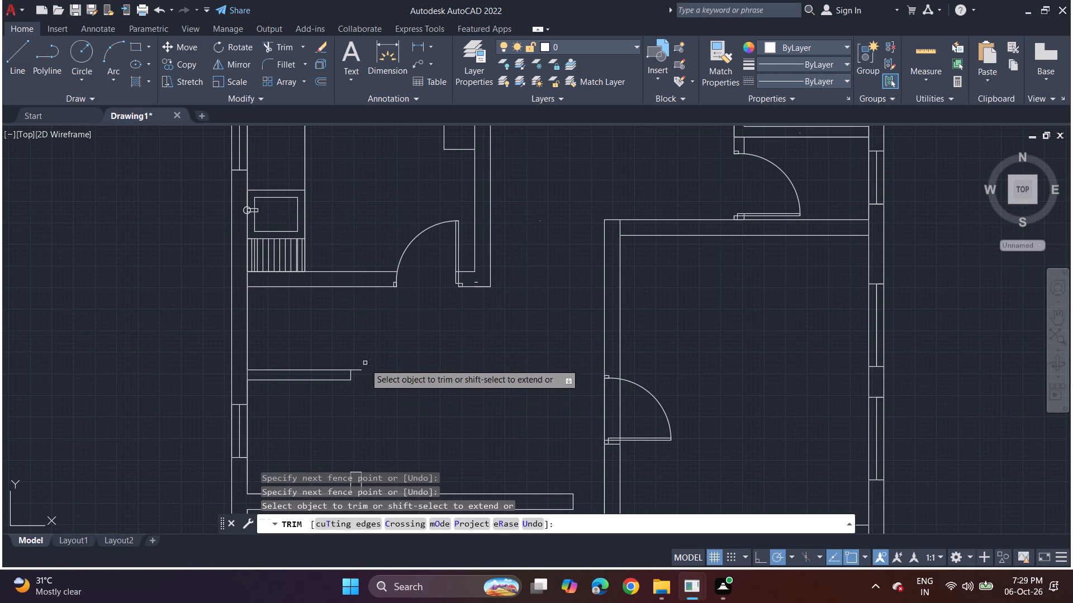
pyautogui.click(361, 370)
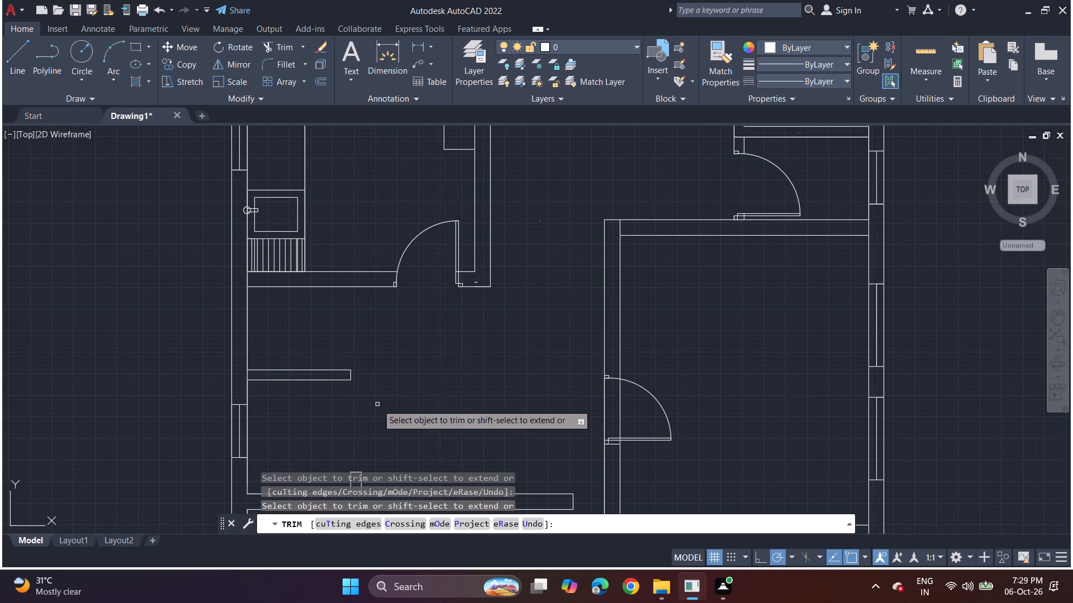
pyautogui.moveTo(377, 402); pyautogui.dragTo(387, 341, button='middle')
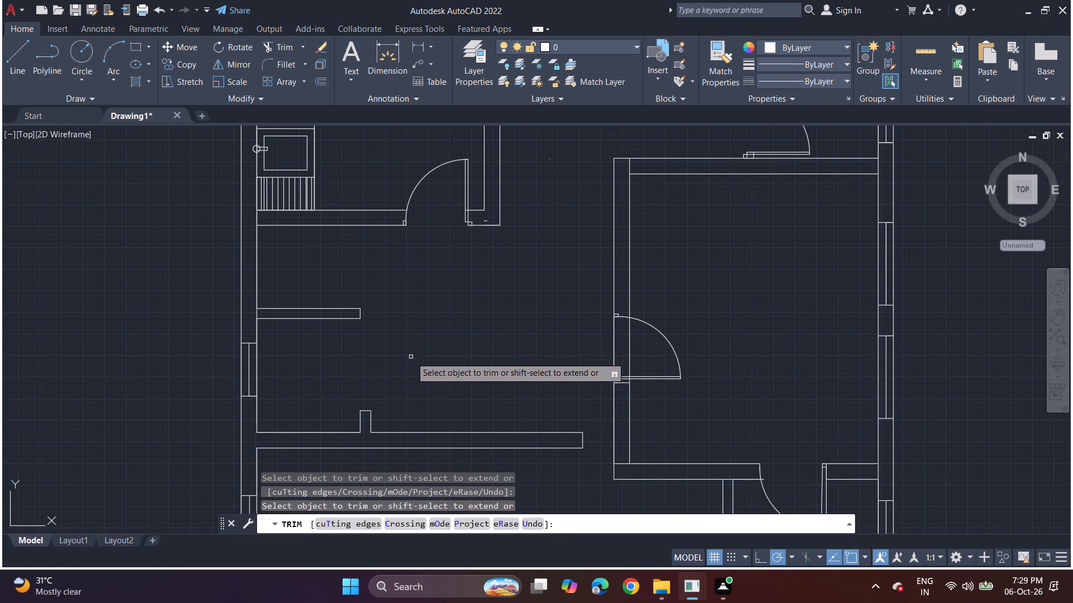
# Draw the small west room's northern door stub: 6" east, about 2'-4" south, 6" west, and north to the inner wall line.
pyautogui.click(11, 65)
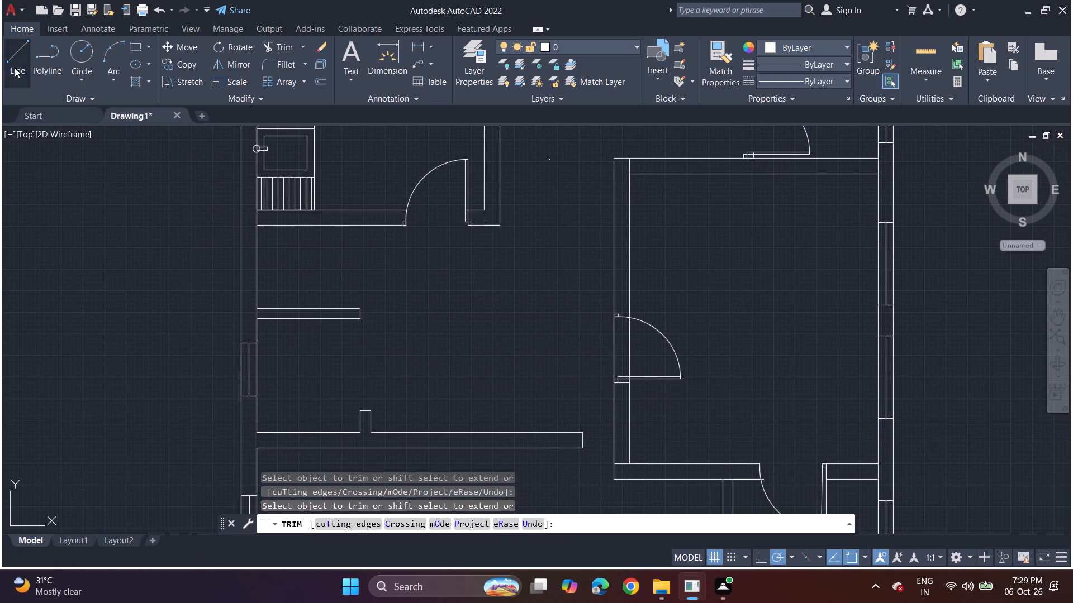
pyautogui.click(360, 309)
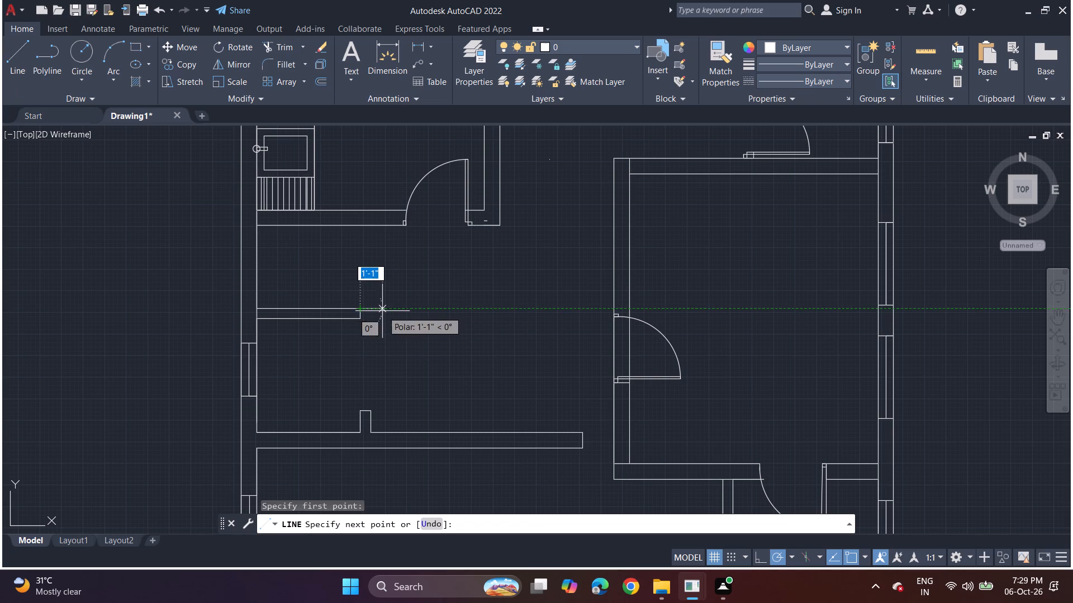
pyautogui.press('6')
pyautogui.press('Return')
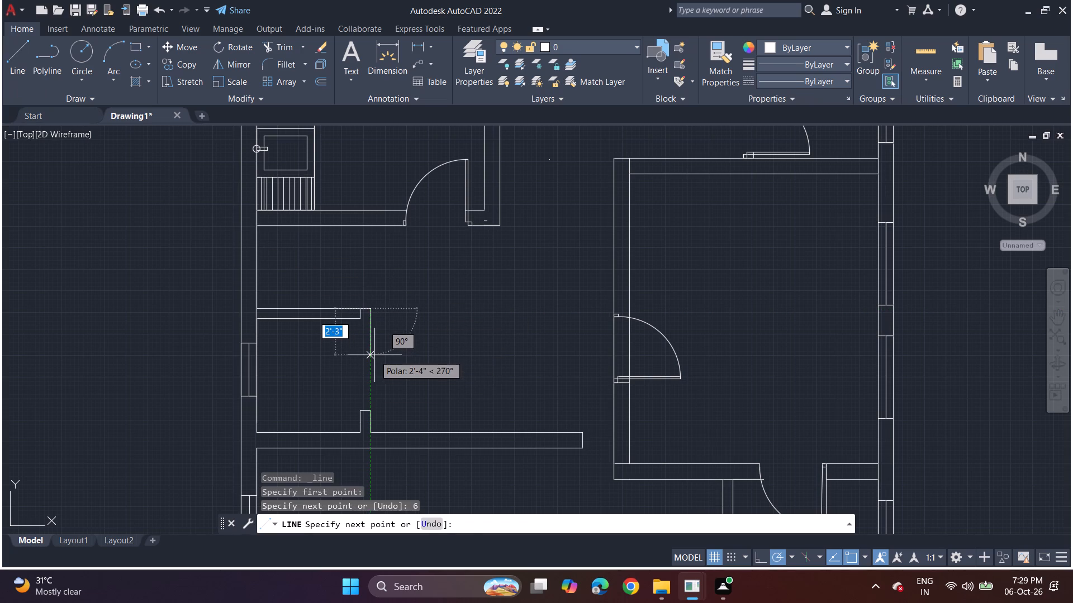
pyautogui.click(374, 355)
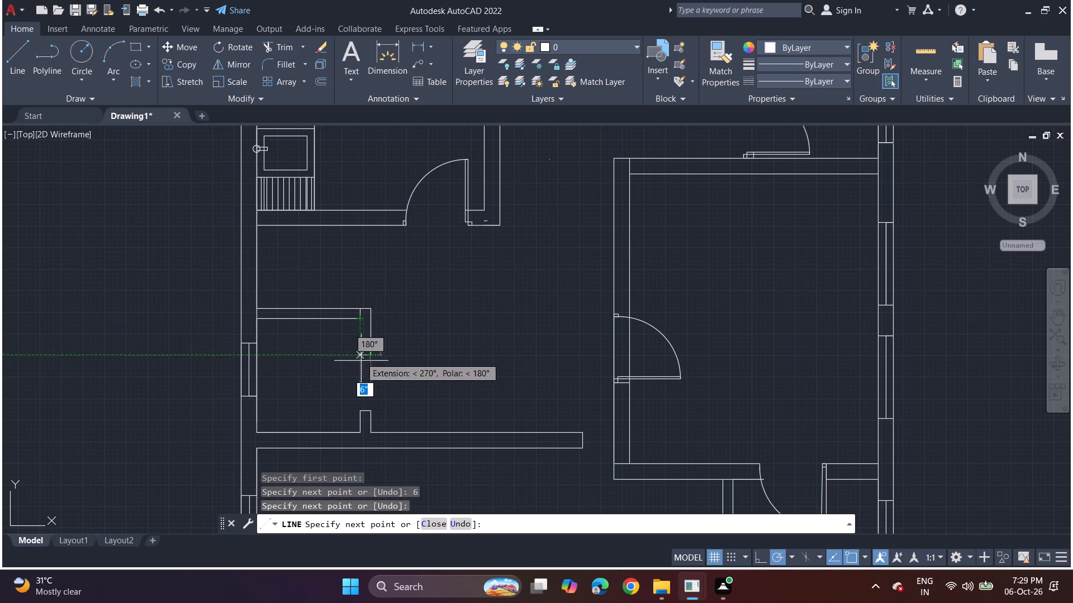
pyautogui.click(360, 357)
pyautogui.click(358, 318)
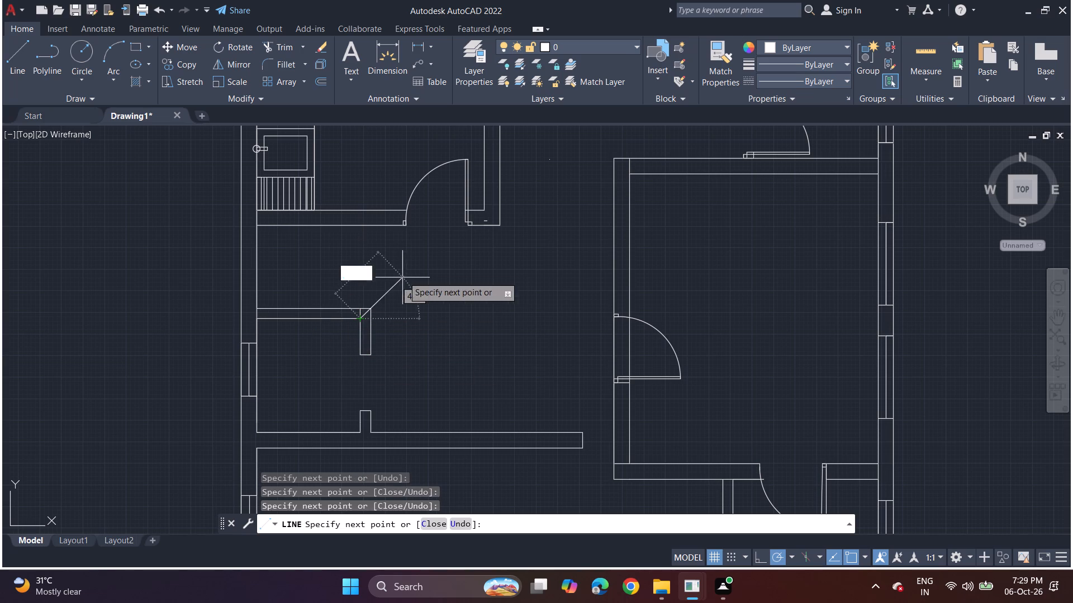
pyautogui.press('space')
# Trim the short line separating the small west room's north wall from the new door stub.
pyautogui.click(287, 50)
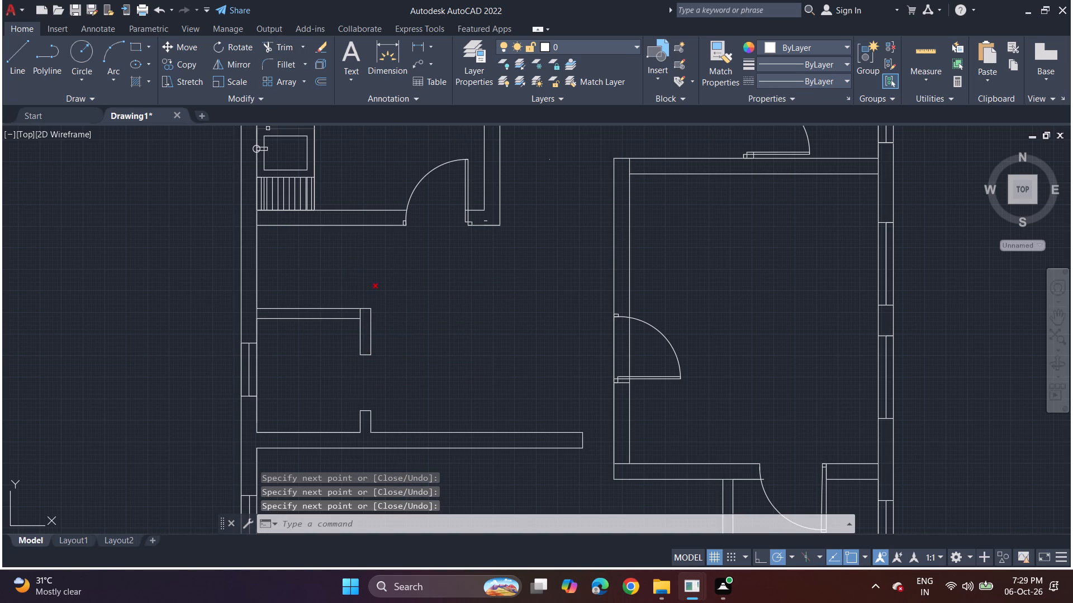
pyautogui.scroll(1, 370, 315)
pyautogui.moveTo(350, 312); pyautogui.dragTo(359, 314)
pyautogui.click(359, 314)
# Remove the loose short line inside the wall end just east of the northwest room's door using Trim.
pyautogui.scroll(1, 524, 178)
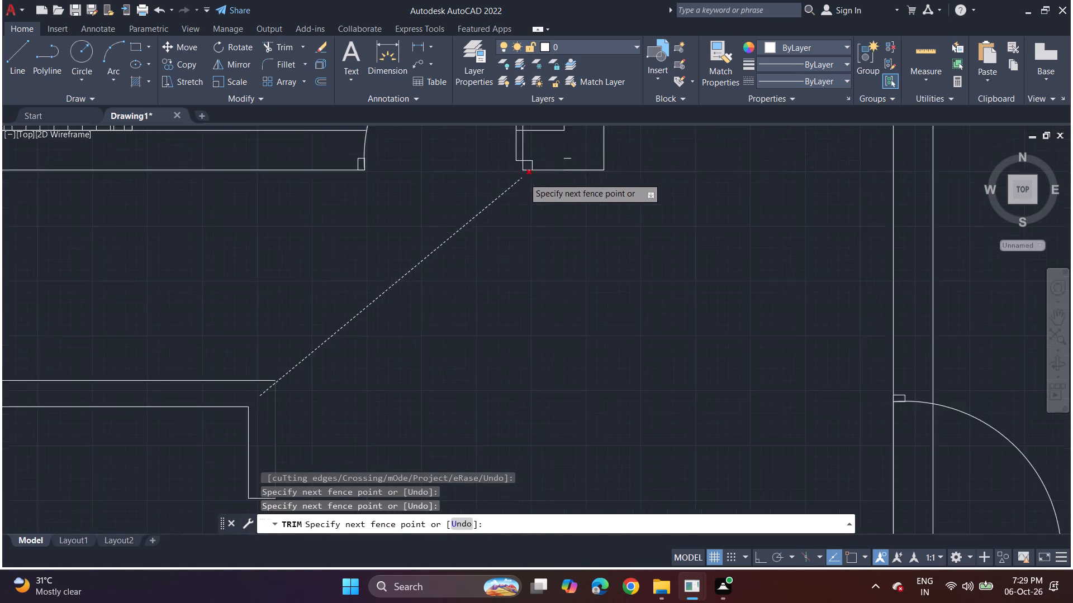
pyautogui.scroll(2, 524, 178)
pyautogui.moveTo(551, 184); pyautogui.dragTo(468, 329, button='middle')
pyautogui.press('space')
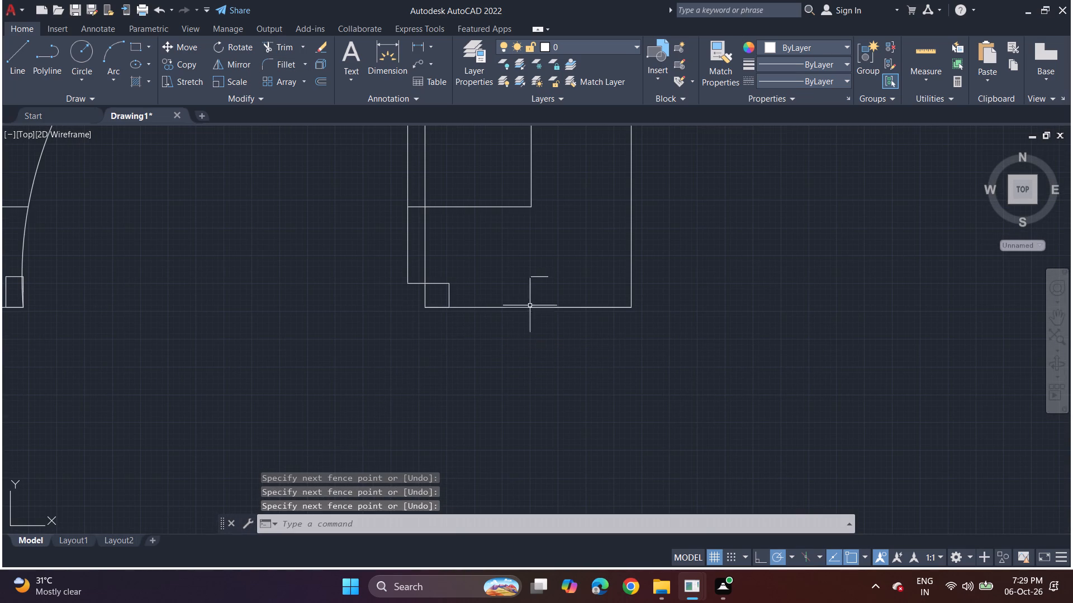
pyautogui.click(540, 280)
pyautogui.press('Escape')
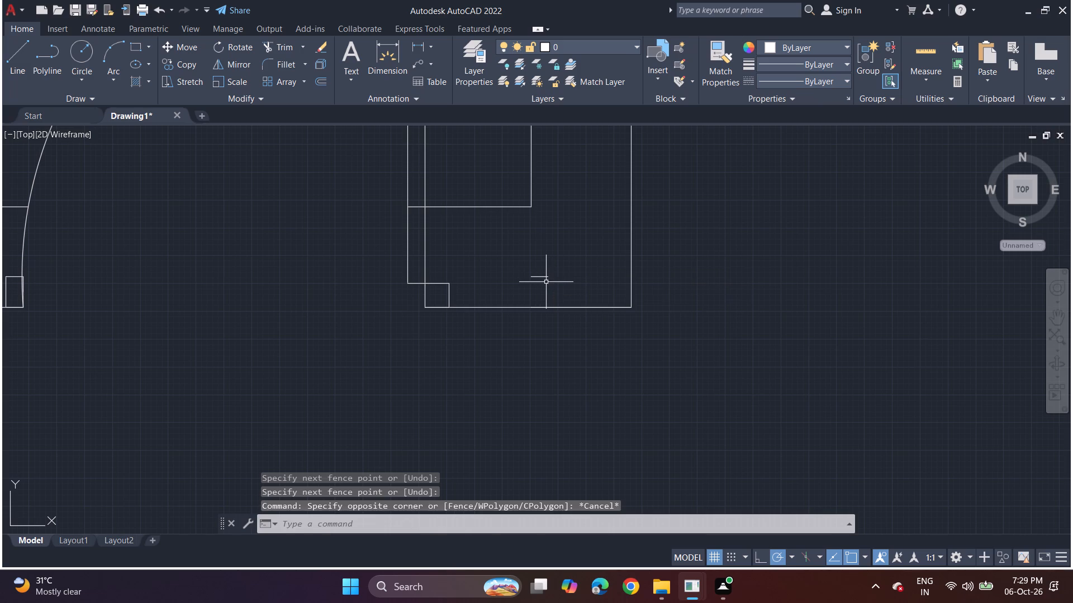
pyautogui.press('space')
pyautogui.click(538, 277)
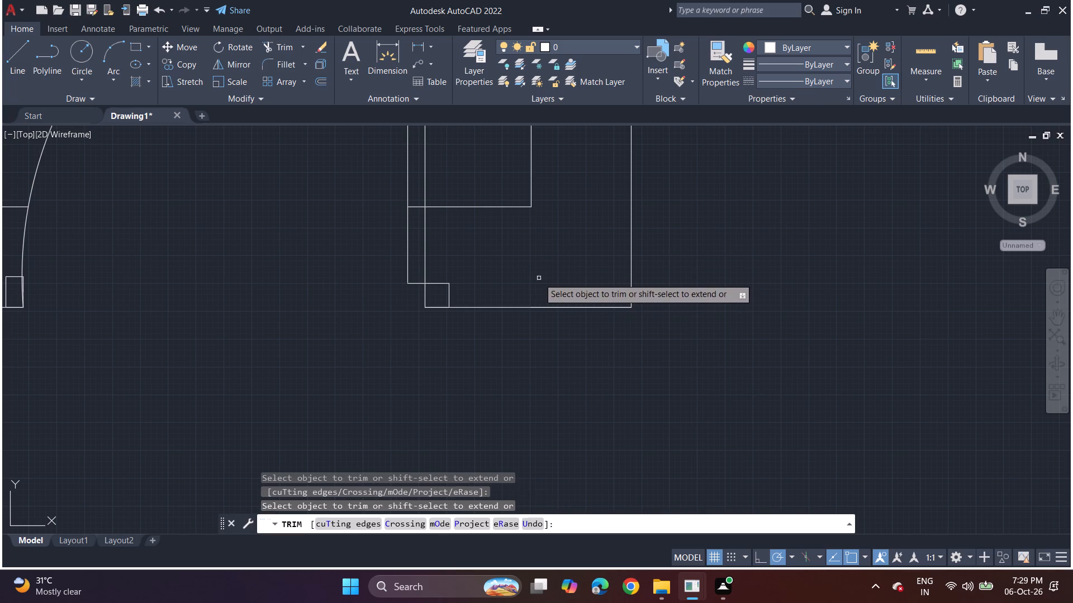
# Delete the tiny stray marks in the hall between the northwest room and the large east room.
pyautogui.scroll(-3, 422, 295)
pyautogui.moveTo(390, 279); pyautogui.dragTo(452, 368, button='middle')
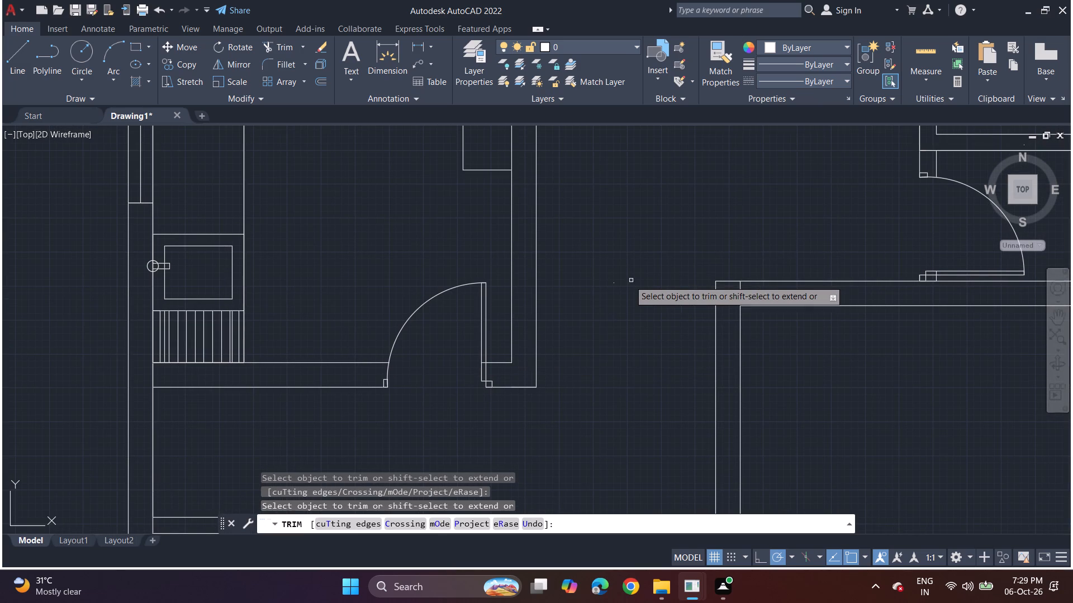
pyautogui.click(611, 282)
pyautogui.click(615, 285)
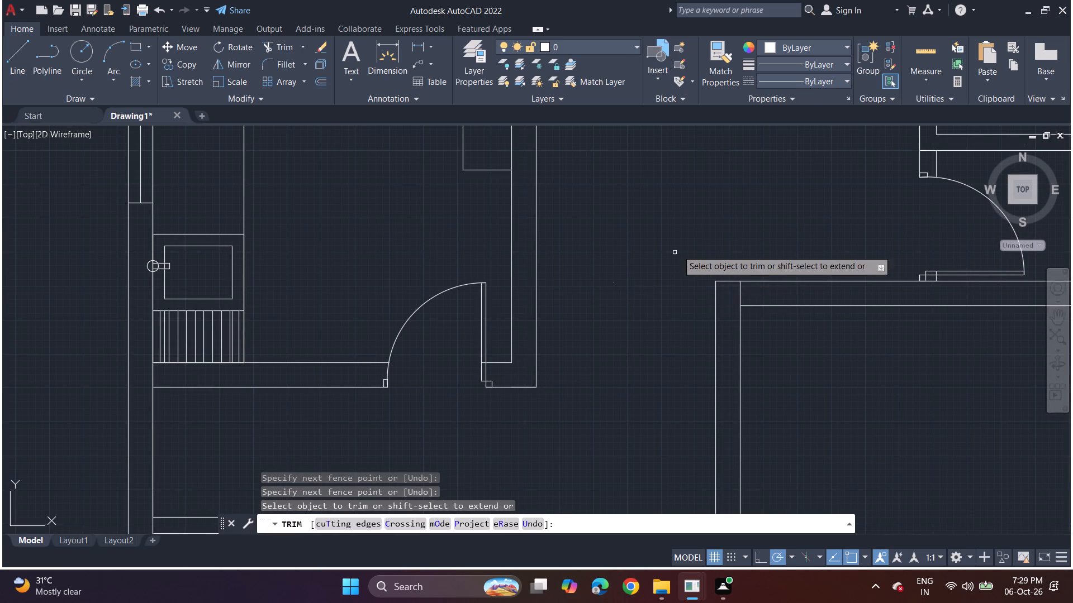
pyautogui.scroll(1, 633, 274)
pyautogui.press('Escape')
pyautogui.scroll(2, 609, 295)
pyautogui.click(588, 276)
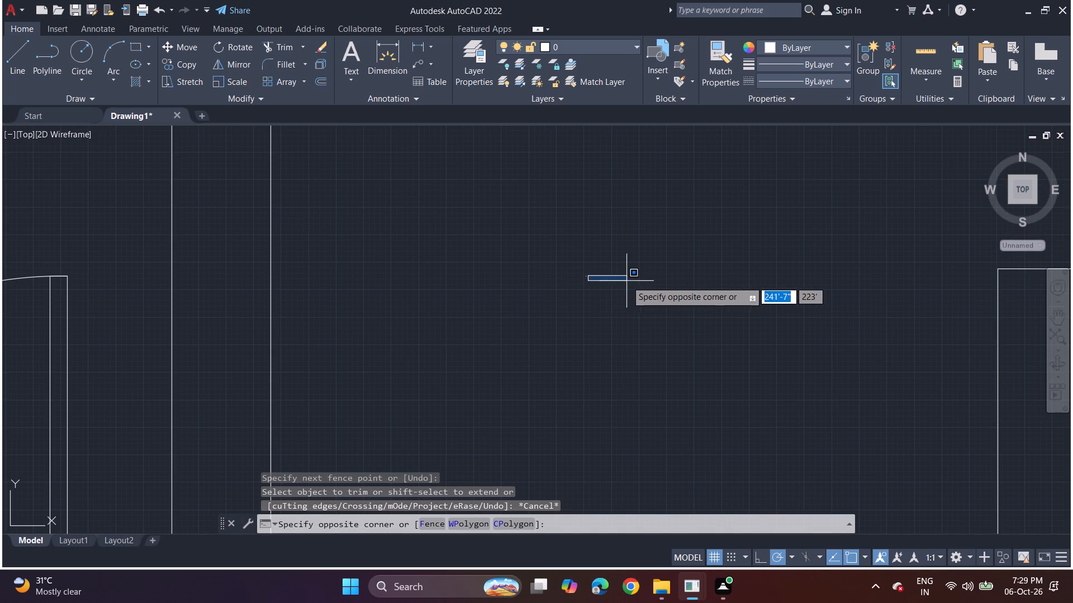
pyautogui.click(586, 275)
pyautogui.moveTo(569, 258); pyautogui.dragTo(623, 281)
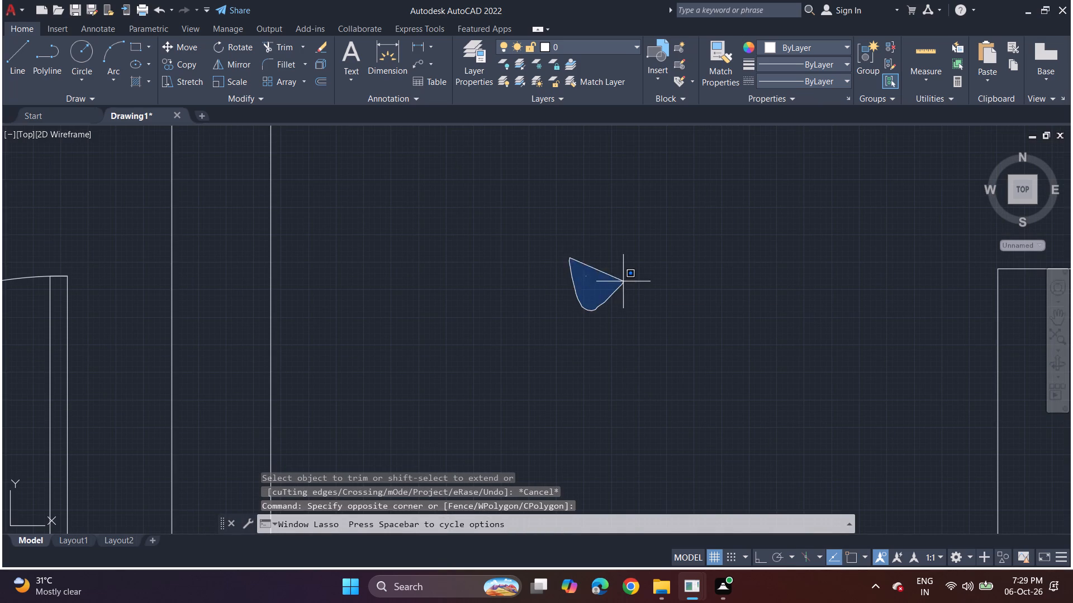
pyautogui.moveTo(623, 281); pyautogui.dragTo(625, 280)
pyautogui.press('Delete')
# Trim the inner line crossing the outer wall junction at the plan's northwest corner.
pyautogui.scroll(-4, 473, 320)
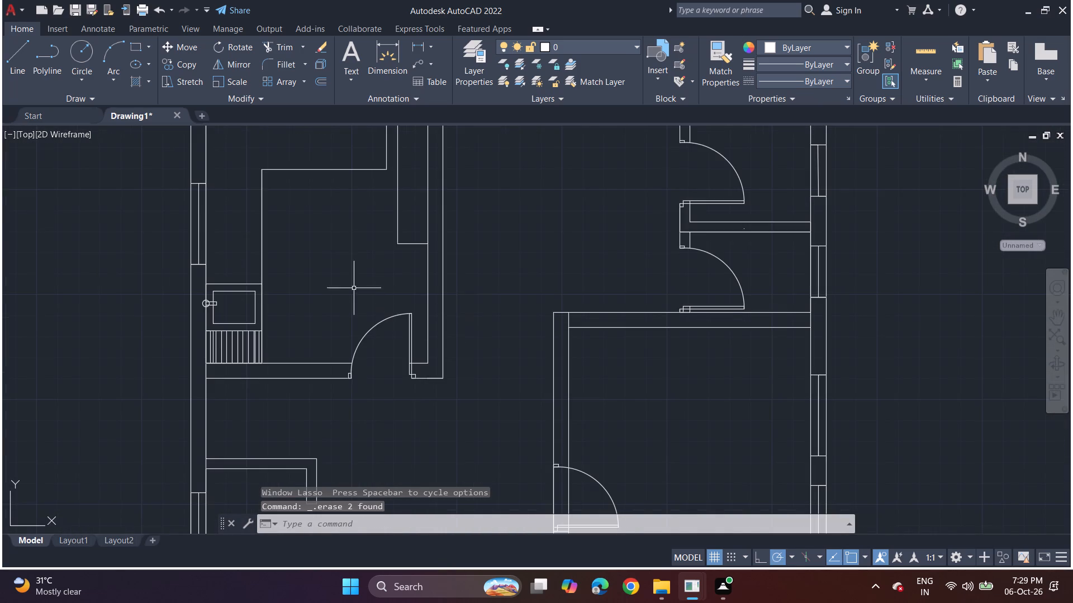
pyautogui.scroll(-2, 338, 273)
pyautogui.moveTo(336, 265); pyautogui.dragTo(388, 312, button='middle')
pyautogui.scroll(1, 350, 260)
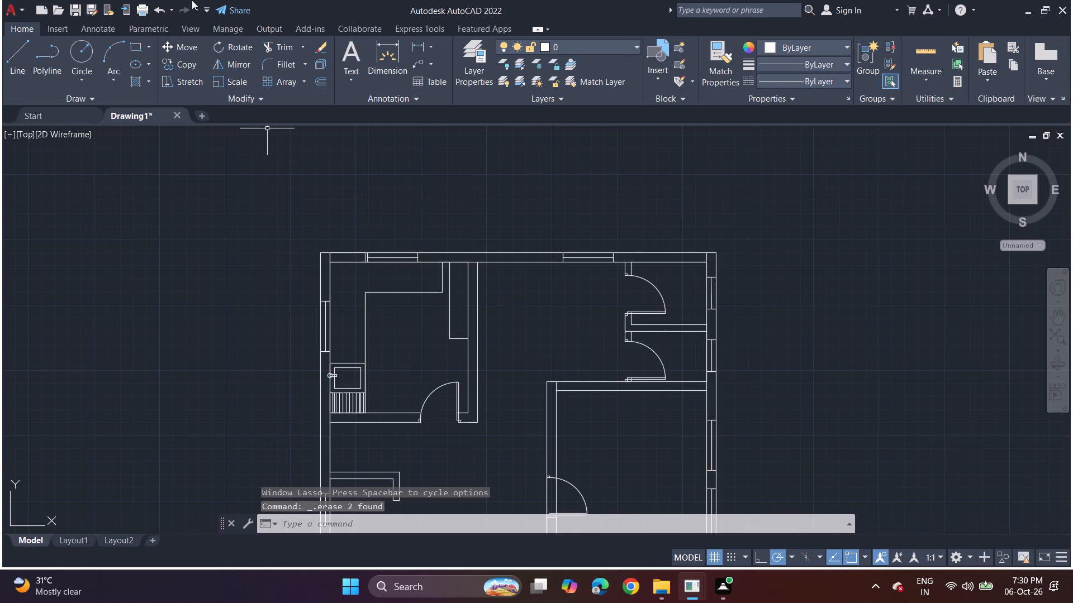
pyautogui.click(268, 45)
pyautogui.scroll(3, 360, 231)
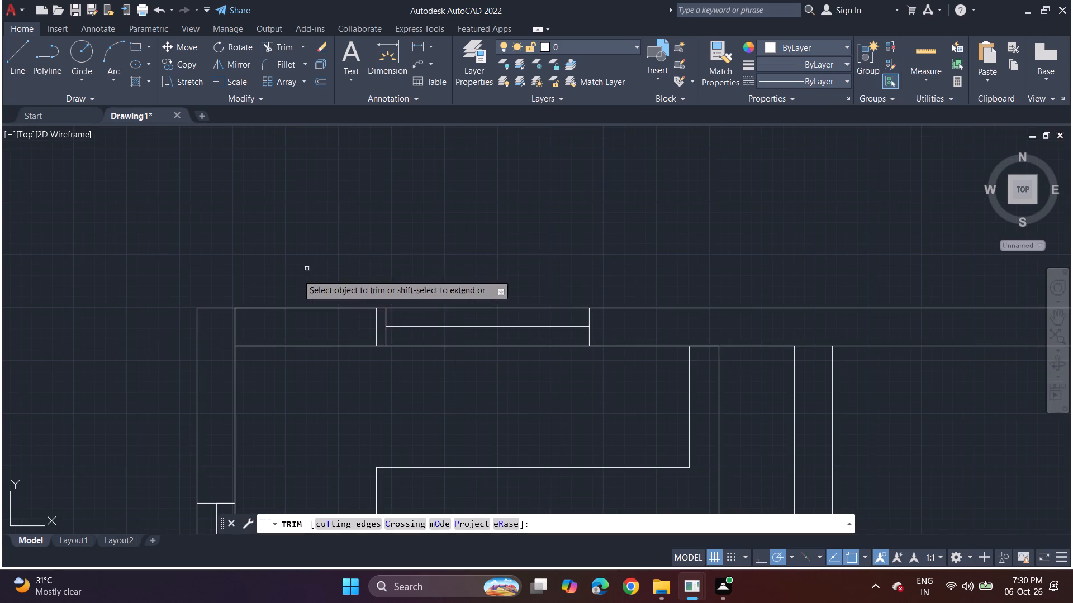
pyautogui.click(241, 322)
pyautogui.click(238, 324)
pyautogui.moveTo(230, 326); pyautogui.dragTo(254, 326)
# Trim the inner line crossing the outer wall junction at the plan's northeast corner.
pyautogui.scroll(-2, 368, 321)
pyautogui.moveTo(594, 319); pyautogui.dragTo(147, 279, button='middle')
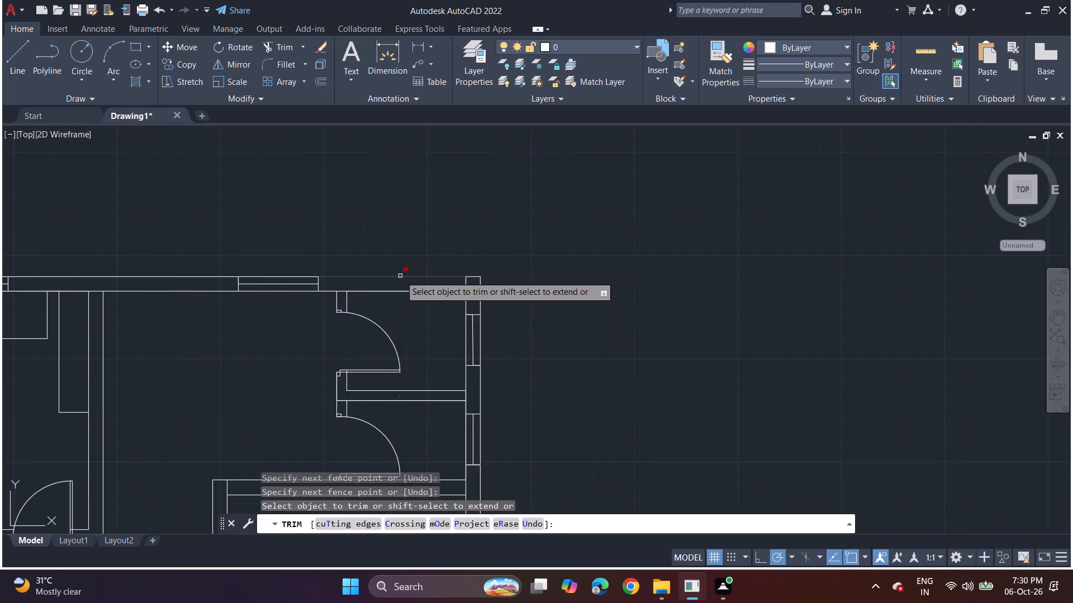
pyautogui.scroll(3, 420, 279)
pyautogui.moveTo(563, 286); pyautogui.dragTo(500, 286)
pyautogui.scroll(-3, 492, 292)
# Trim the inner line crossing the outer wall junction at the plan's southeast corner, beside the staircase.
pyautogui.moveTo(509, 372); pyautogui.dragTo(523, 326, button='middle')
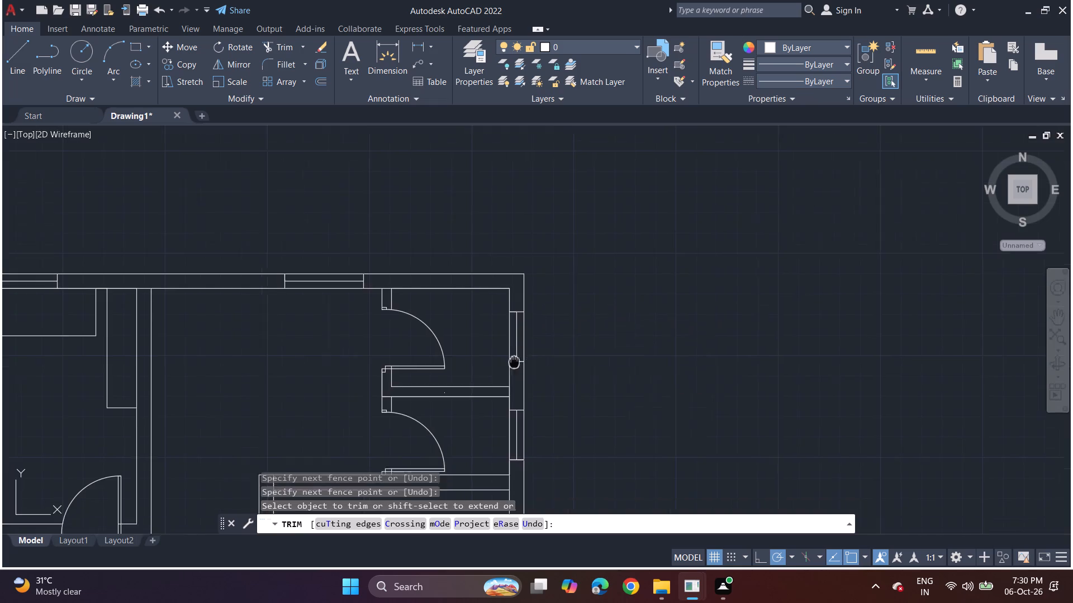
pyautogui.moveTo(523, 326); pyautogui.dragTo(602, 155, button='middle')
pyautogui.moveTo(620, 351); pyautogui.dragTo(635, 171, button='middle')
pyautogui.moveTo(663, 369); pyautogui.dragTo(662, 232, button='middle')
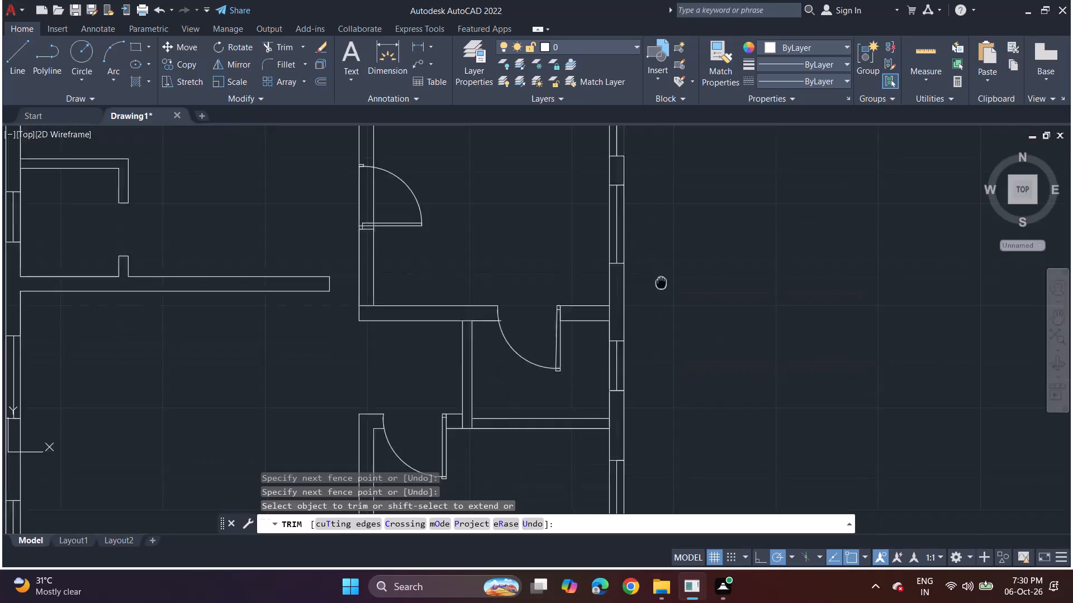
pyautogui.moveTo(662, 232); pyautogui.dragTo(685, 93, button='middle')
pyautogui.moveTo(656, 397); pyautogui.dragTo(689, 113, button='middle')
pyautogui.scroll(3, 682, 356)
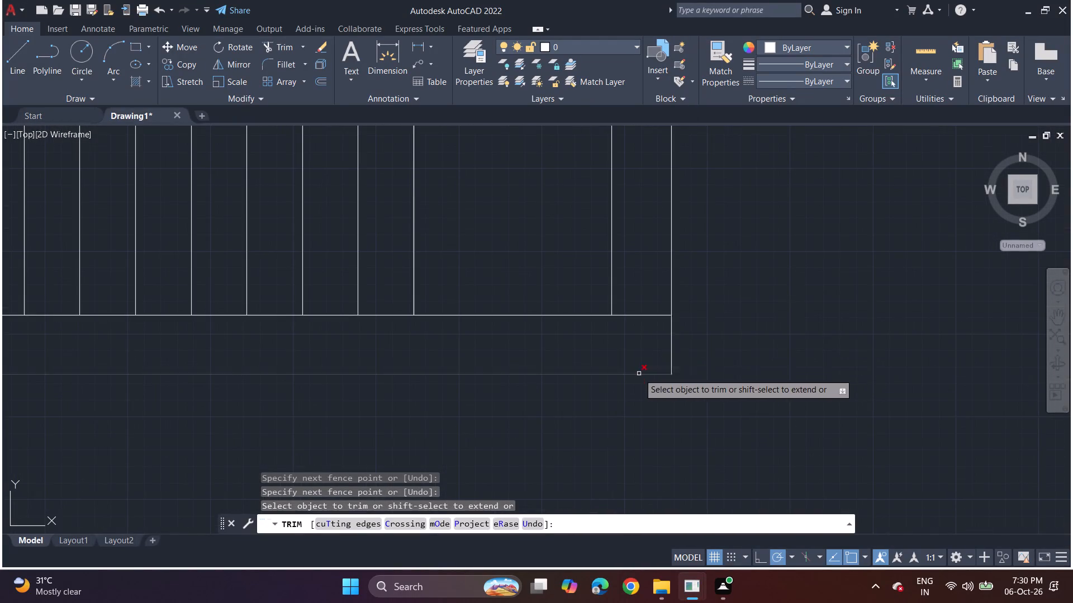
pyautogui.moveTo(644, 295); pyautogui.dragTo(644, 326)
# Trim both inner lines crossing the wall junction at the southwest corner of the large room with the double door.
pyautogui.scroll(-3, 625, 322)
pyautogui.moveTo(412, 355); pyautogui.dragTo(558, 349, button='middle')
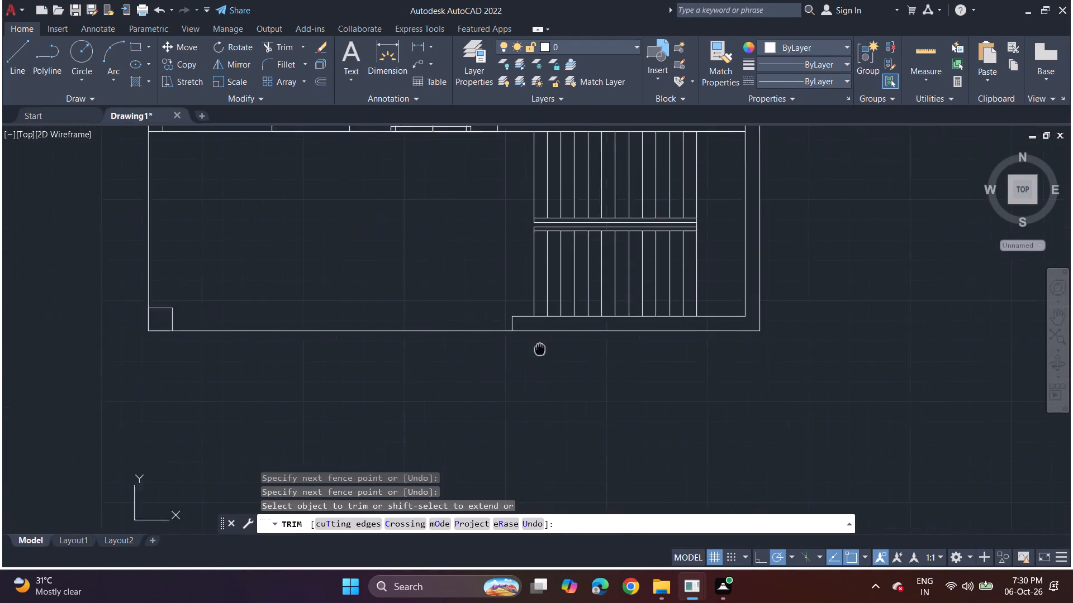
pyautogui.moveTo(558, 349); pyautogui.dragTo(644, 346, button='middle')
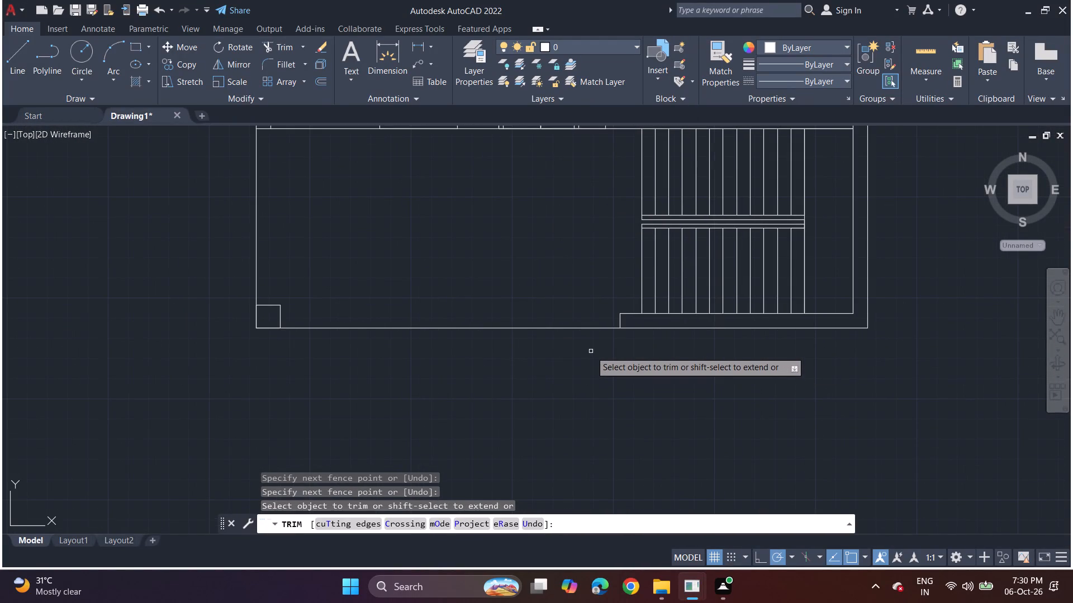
pyautogui.scroll(-2, 482, 252)
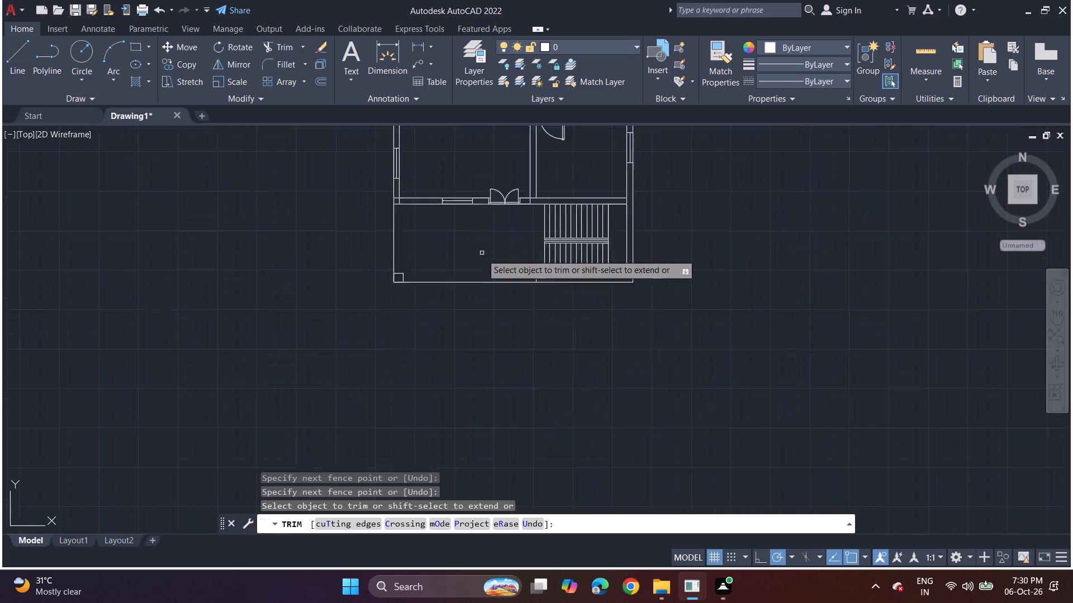
pyautogui.scroll(-1, 482, 254)
pyautogui.moveTo(476, 224); pyautogui.dragTo(485, 388, button='middle')
pyautogui.scroll(3, 409, 433)
pyautogui.scroll(3, 516, 266)
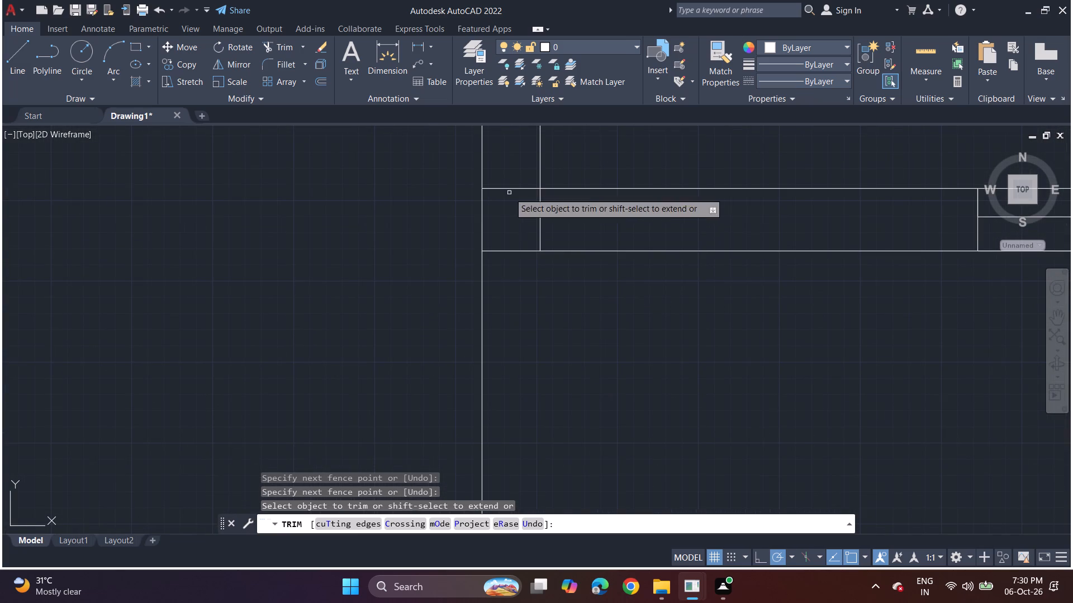
pyautogui.moveTo(503, 182); pyautogui.dragTo(506, 216)
pyautogui.moveTo(533, 221); pyautogui.dragTo(576, 218)
# Trim the wall lines running across the door opening in the large east room's west wall.
pyautogui.scroll(-2, 568, 232)
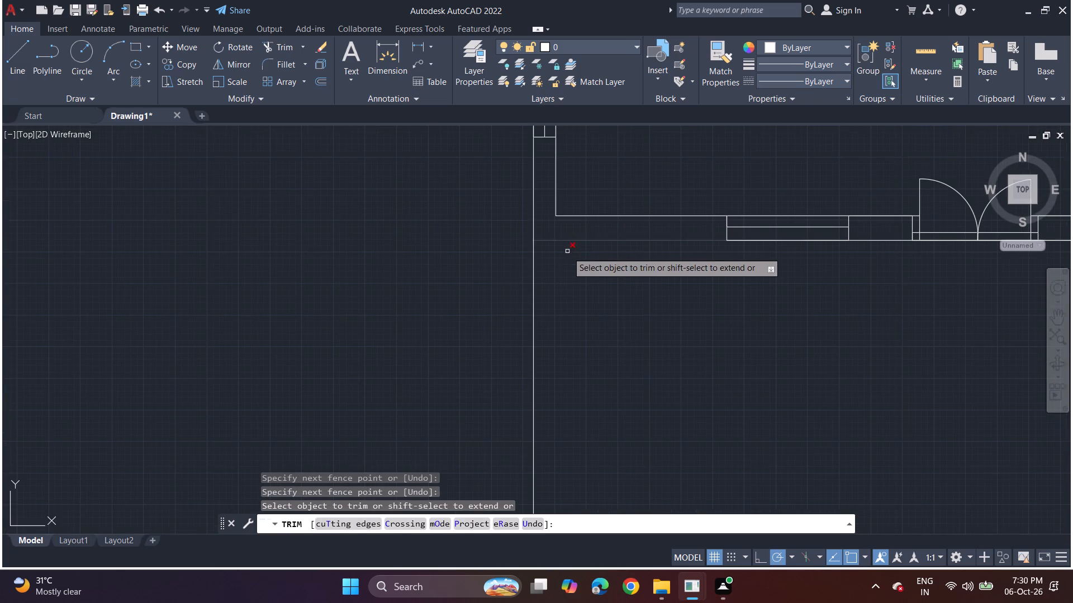
pyautogui.scroll(-2, 575, 259)
pyautogui.moveTo(610, 293); pyautogui.dragTo(274, 420, button='middle')
pyautogui.scroll(-1, 410, 329)
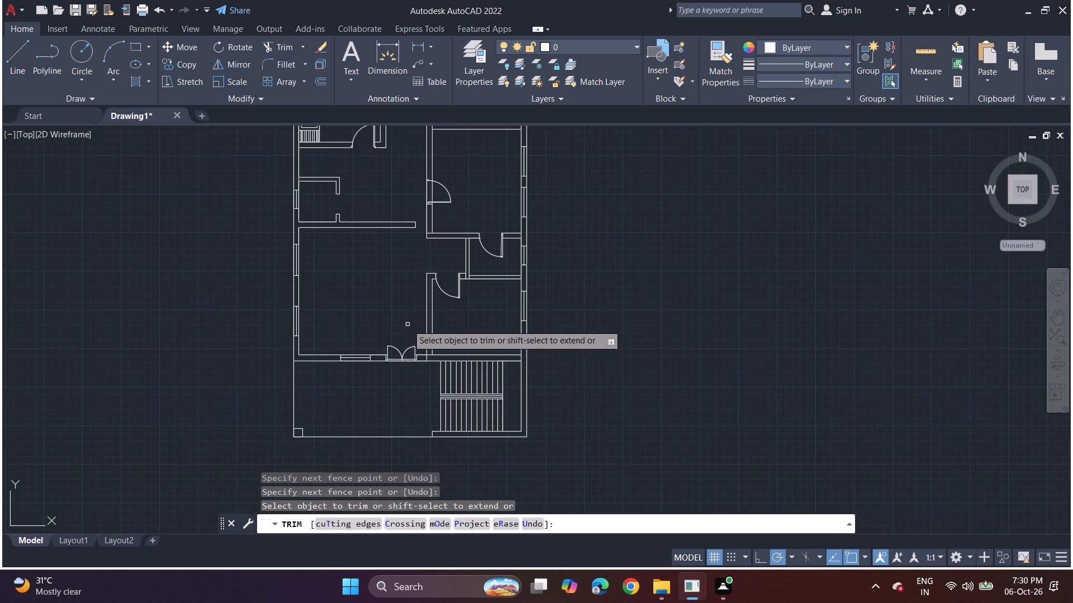
pyautogui.moveTo(386, 289); pyautogui.dragTo(420, 367, button='middle')
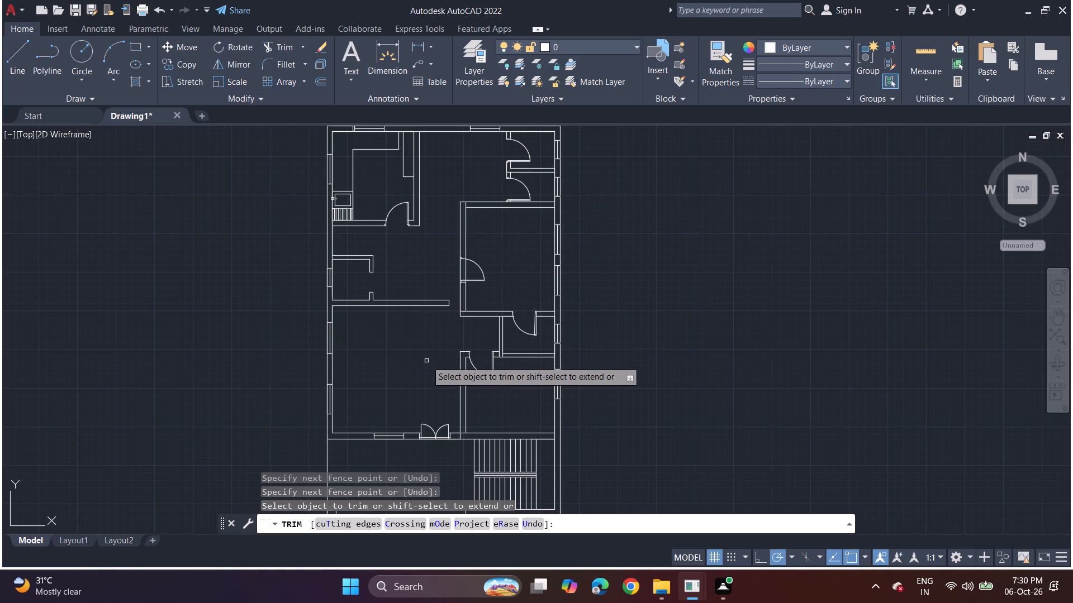
pyautogui.moveTo(433, 345); pyautogui.dragTo(345, 345, button='middle')
pyautogui.scroll(2, 376, 270)
pyautogui.moveTo(346, 268); pyautogui.dragTo(348, 268)
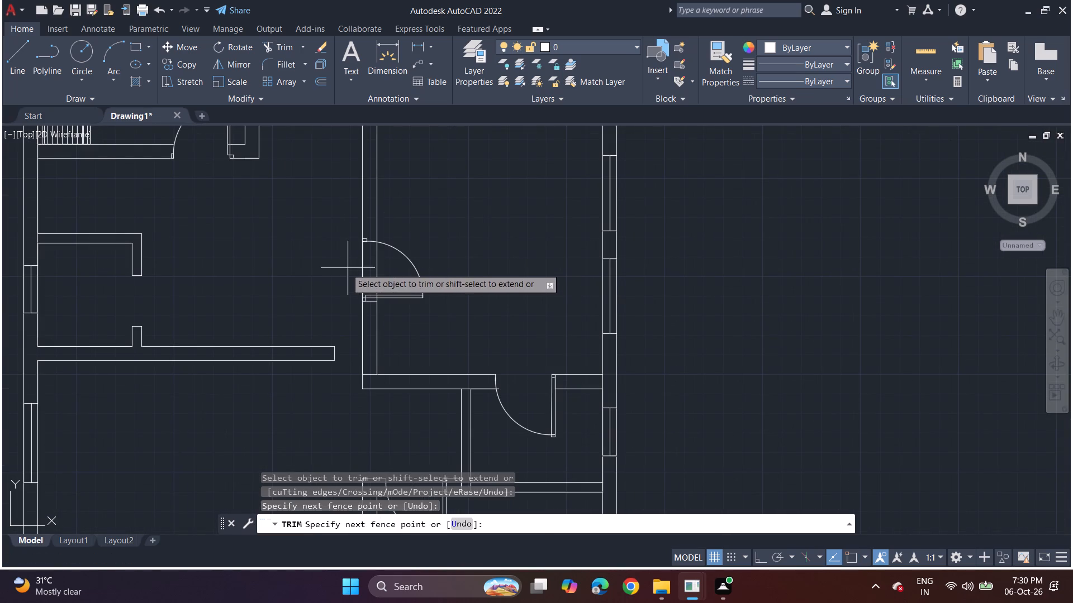
pyautogui.moveTo(348, 268); pyautogui.dragTo(386, 269)
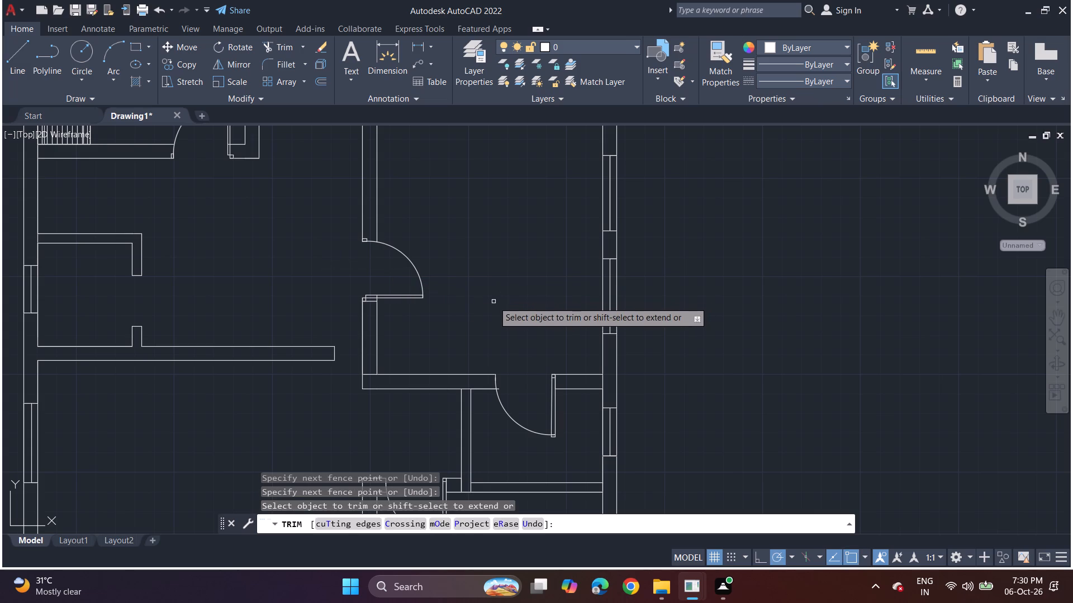
# Draw a rectangular bed outline about 5'-6" wide and 6' long inside the large east room.
pyautogui.moveTo(459, 223); pyautogui.dragTo(402, 304, button='middle')
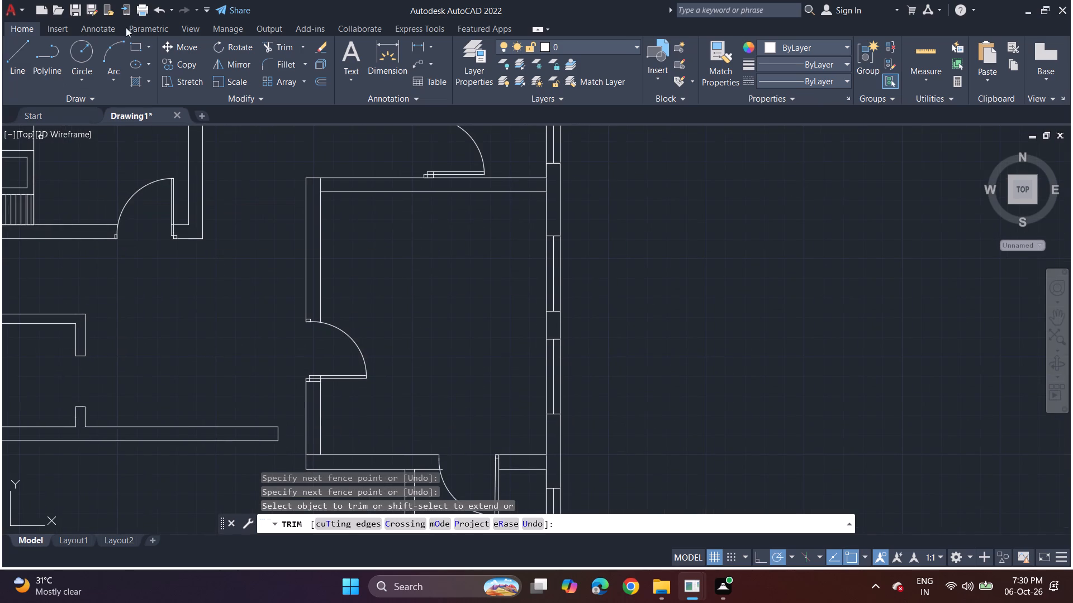
pyautogui.click(129, 42)
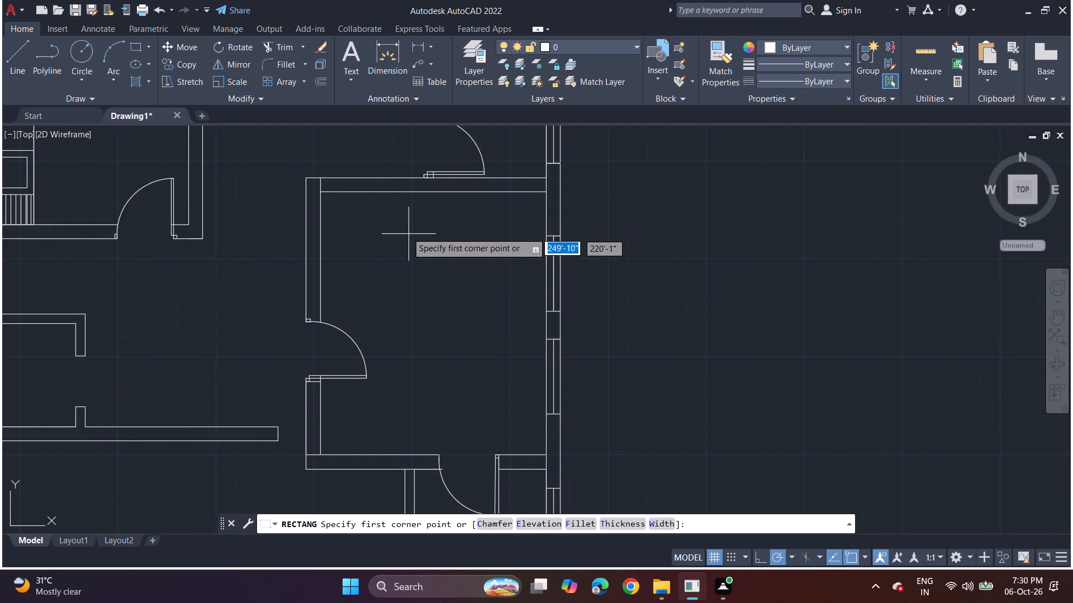
pyautogui.click(402, 226)
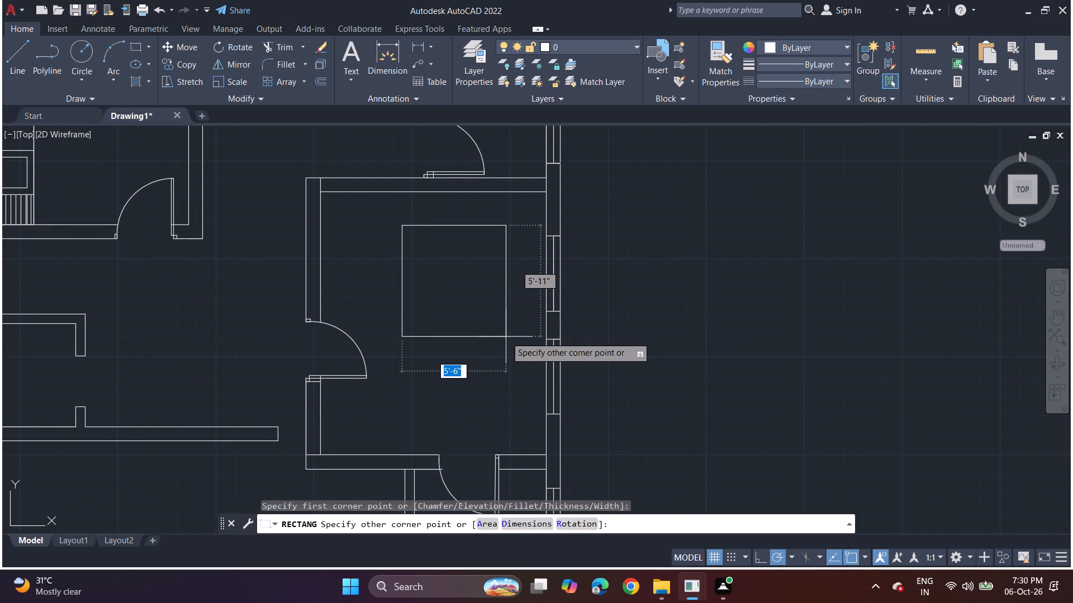
pyautogui.click(507, 341)
# Draw two pillow rectangles side by side at the bed's north end, each about 1'-3" deep with a 6" gap between.
pyautogui.scroll(2, 425, 266)
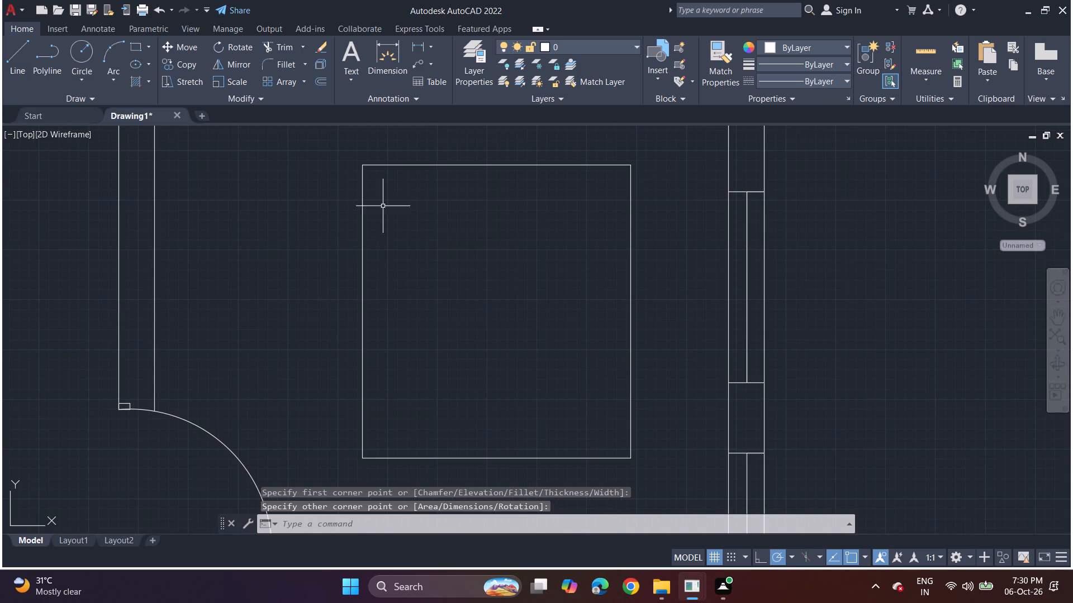
pyautogui.click(381, 180)
pyautogui.click(498, 242)
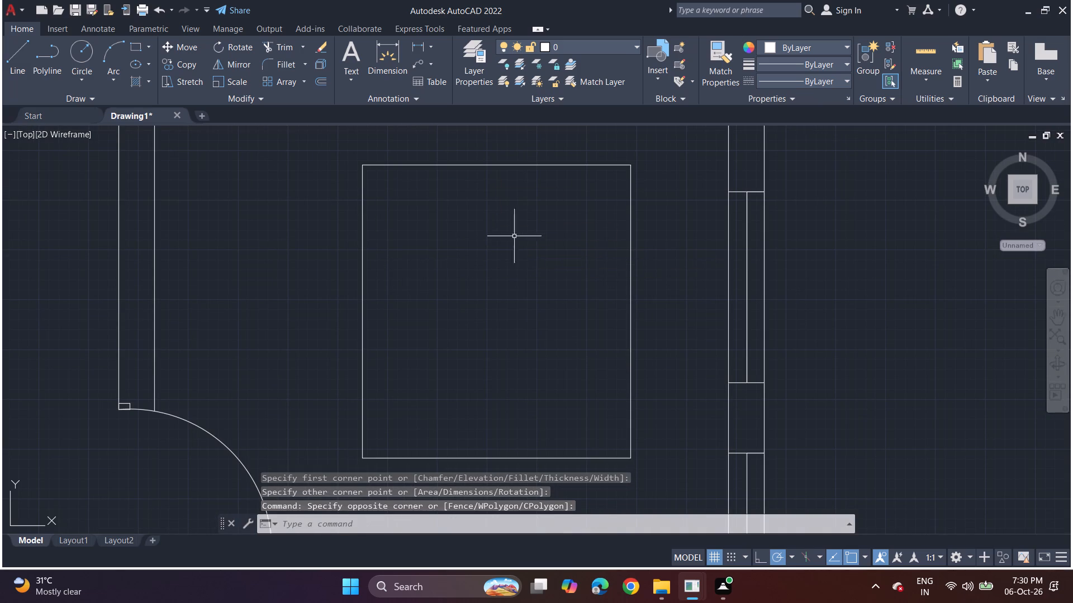
pyautogui.click(137, 48)
pyautogui.click(383, 185)
pyautogui.click(495, 243)
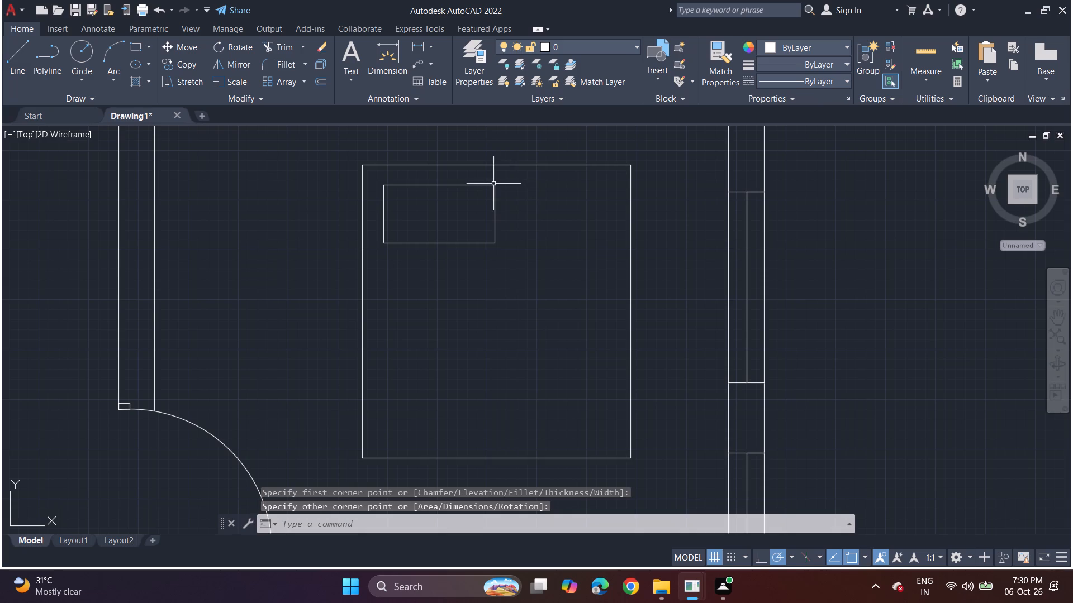
pyautogui.click(140, 47)
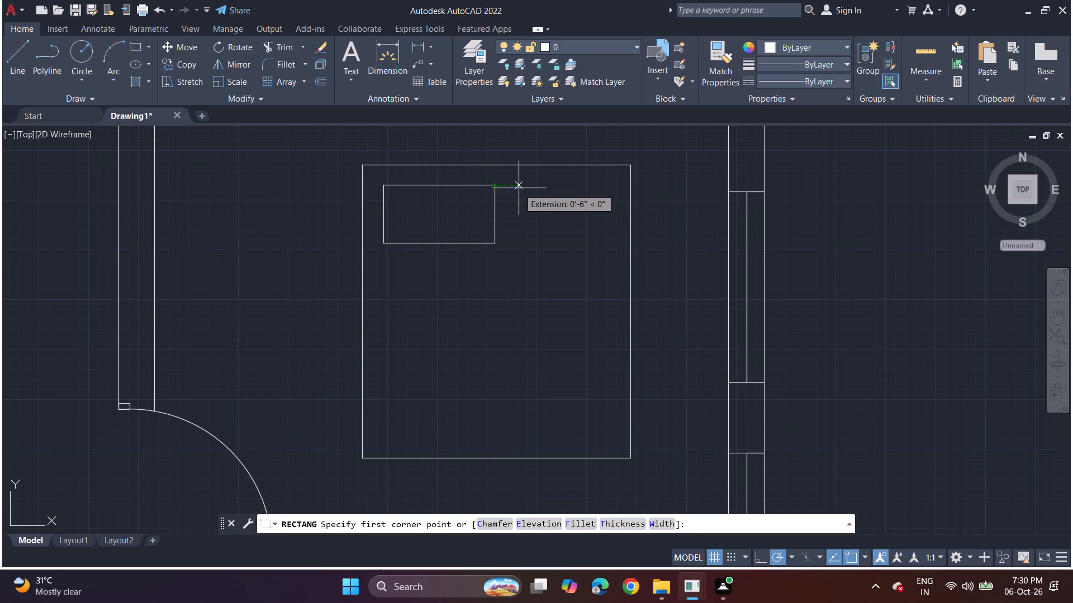
pyautogui.click(519, 188)
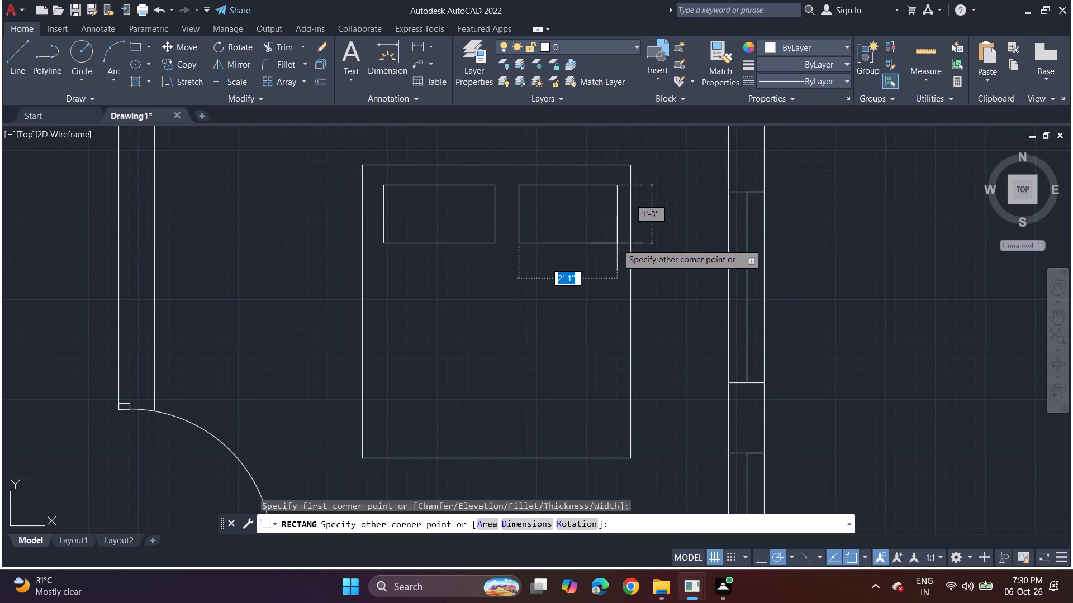
pyautogui.click(620, 246)
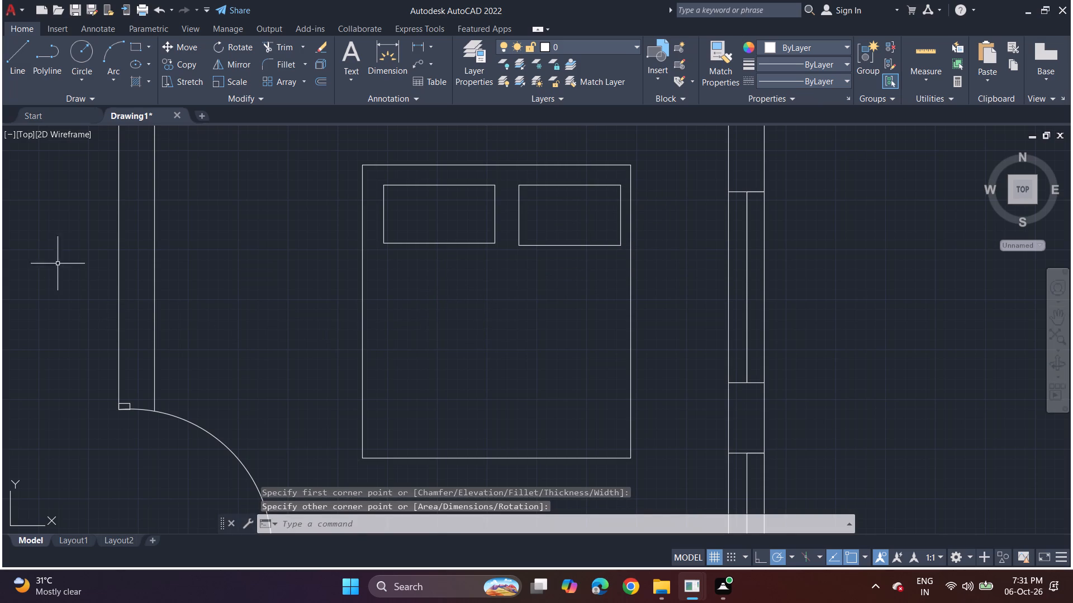
# Draw the blanket on the bed with lines sloping from both sides to a short flat middle, with a folded-back triangle on each side.
pyautogui.click(25, 60)
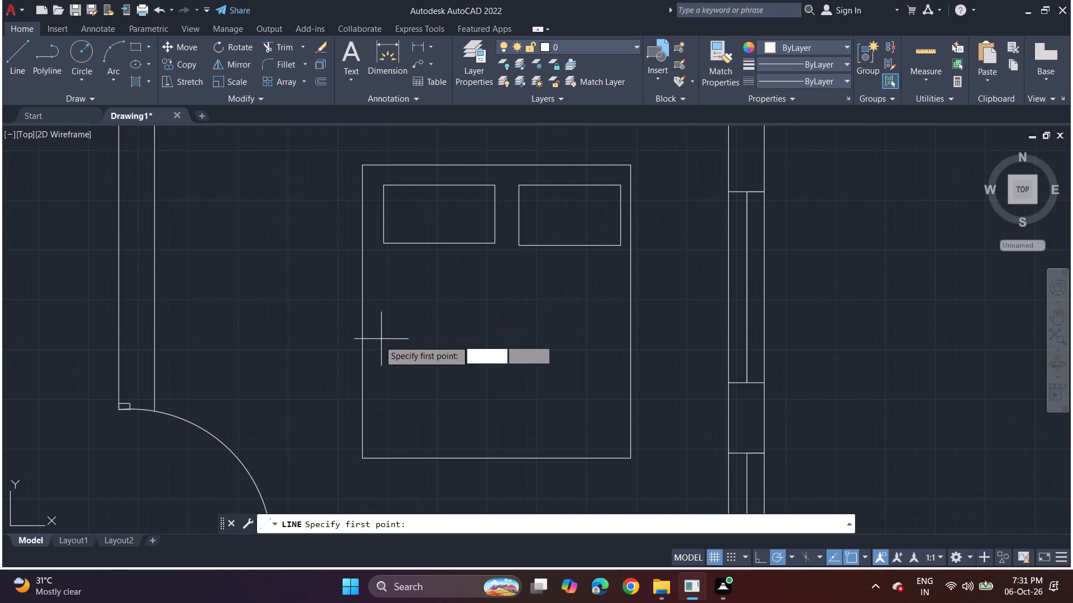
pyautogui.click(363, 458)
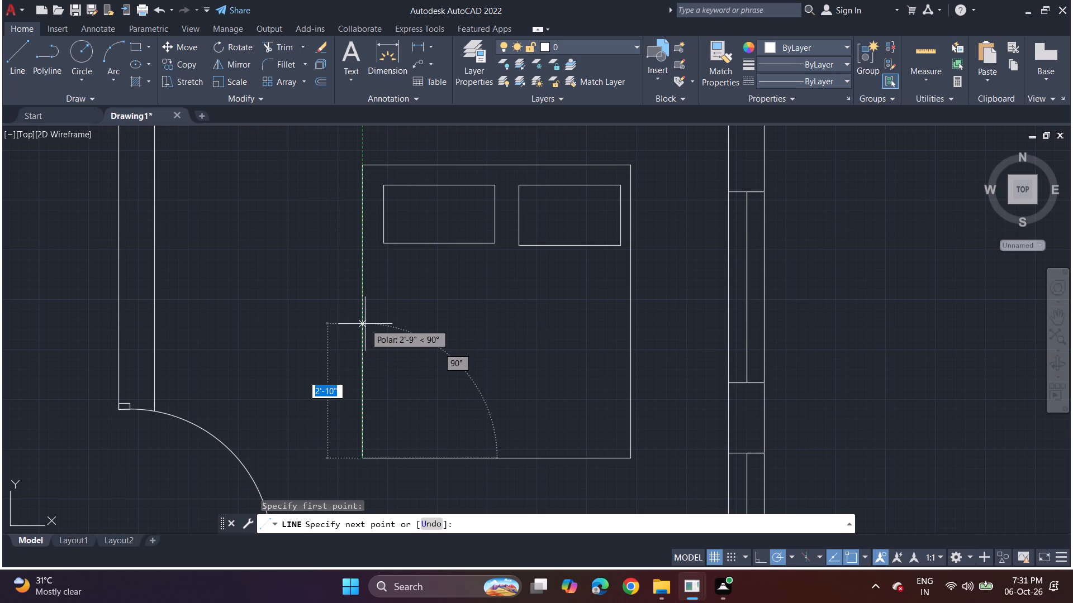
pyautogui.click(364, 319)
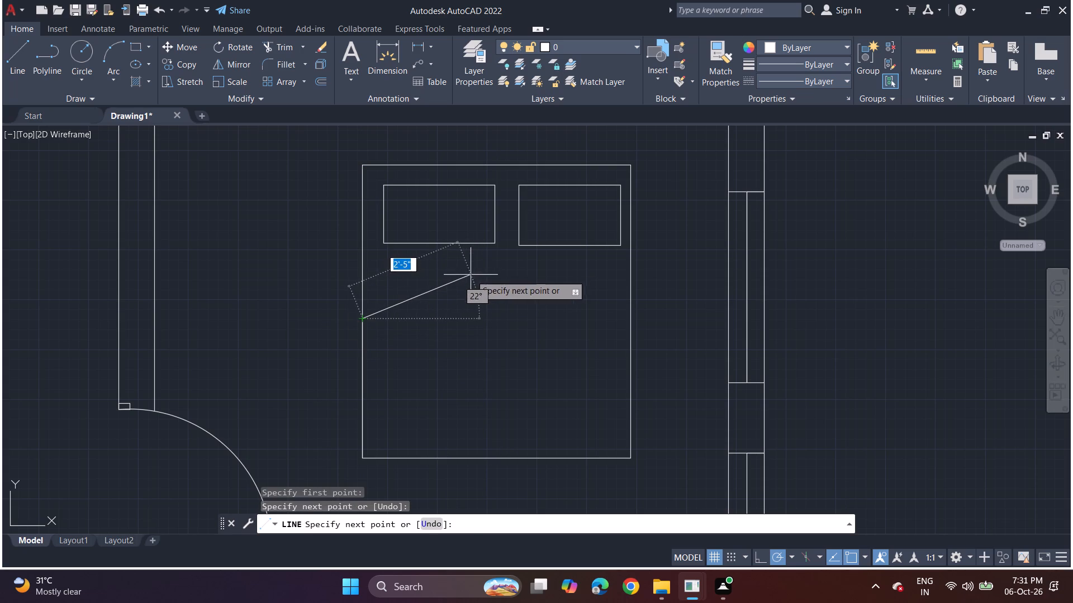
pyautogui.click(471, 275)
pyautogui.click(525, 277)
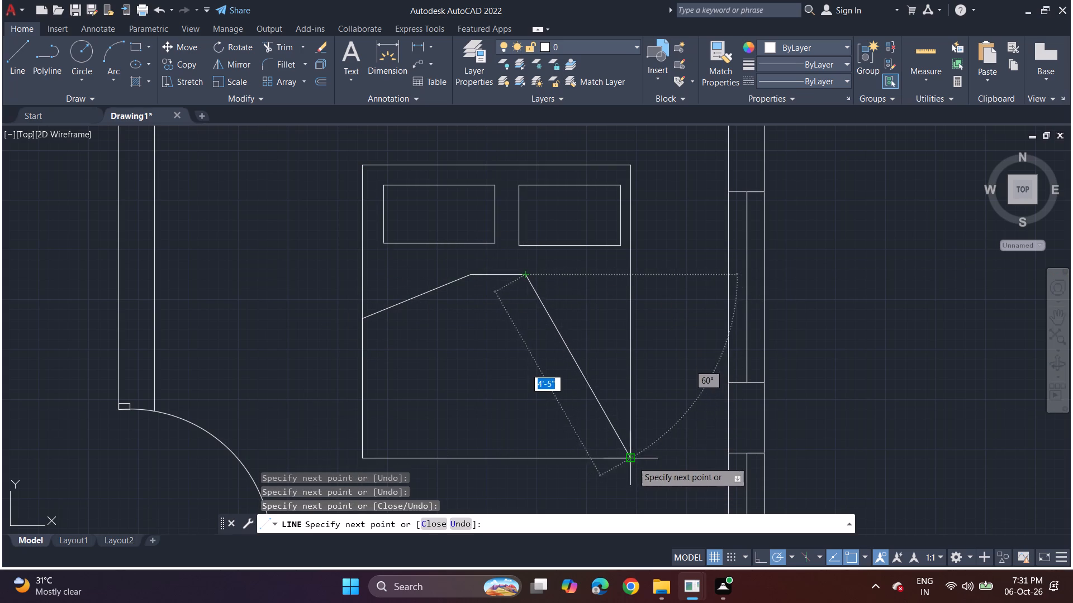
pyautogui.click(632, 339)
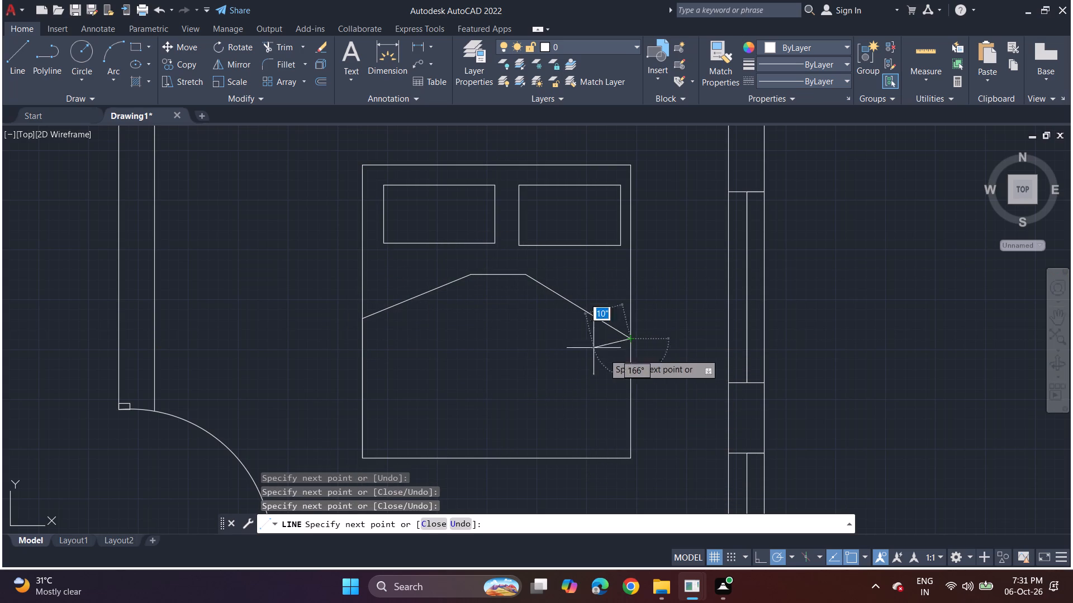
pyautogui.click(599, 361)
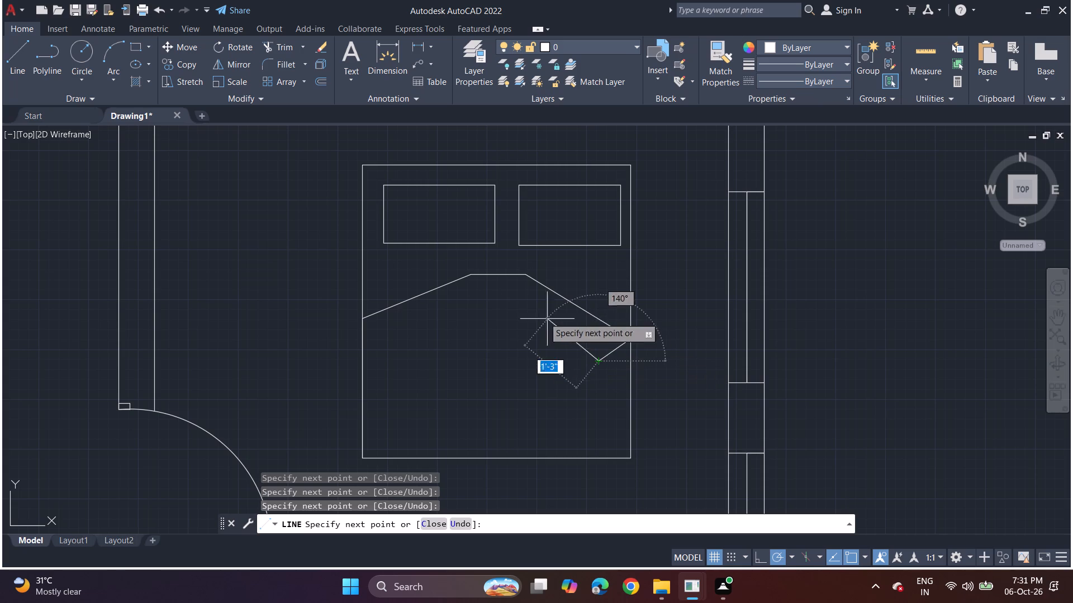
pyautogui.click(526, 272)
pyautogui.click(476, 276)
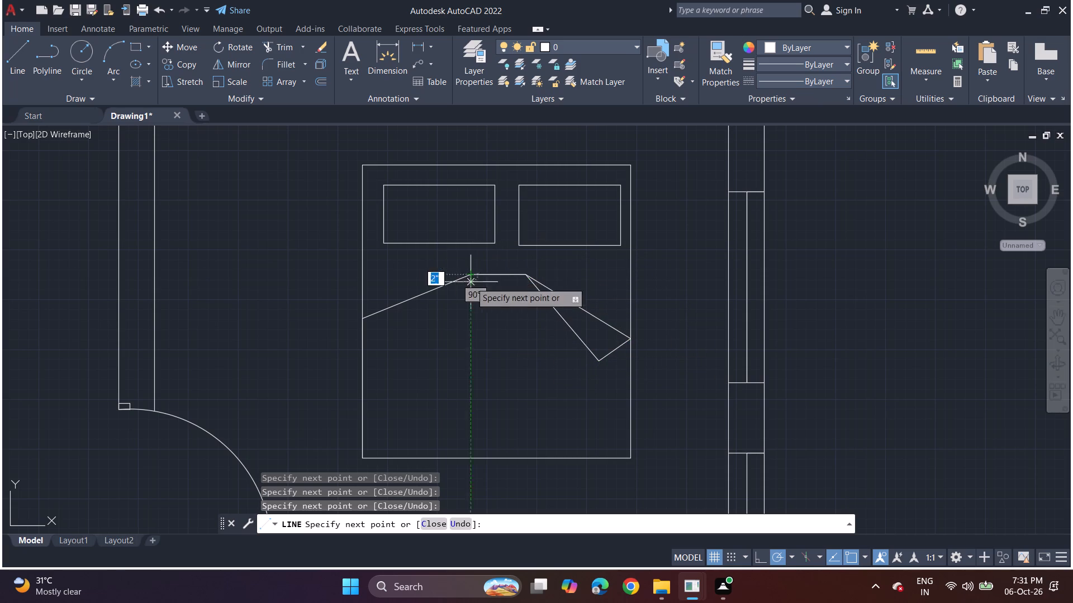
pyautogui.click(387, 348)
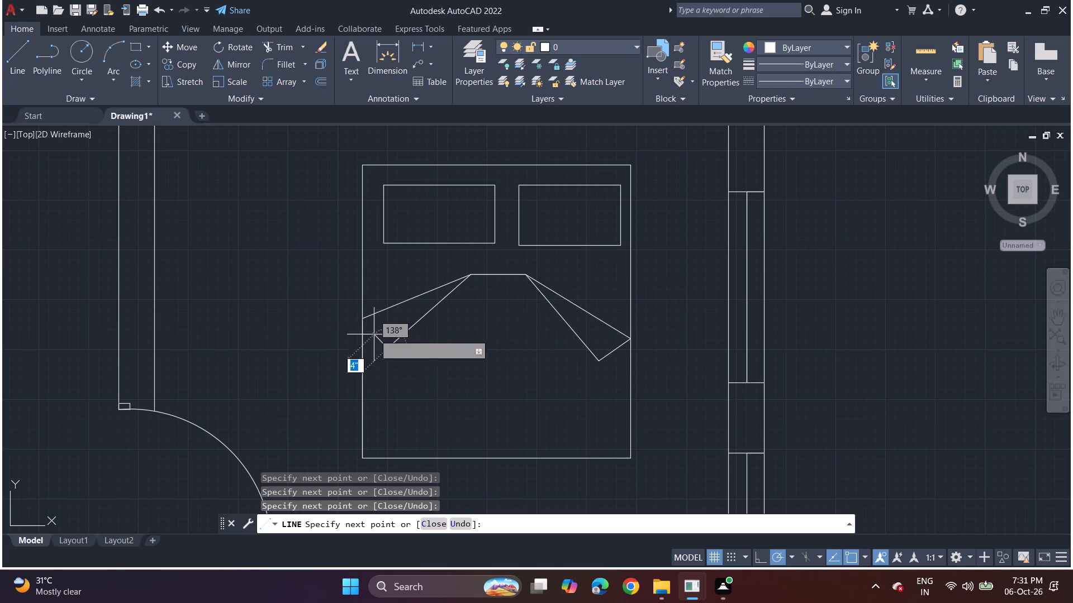
pyautogui.click(364, 322)
pyautogui.press('space')
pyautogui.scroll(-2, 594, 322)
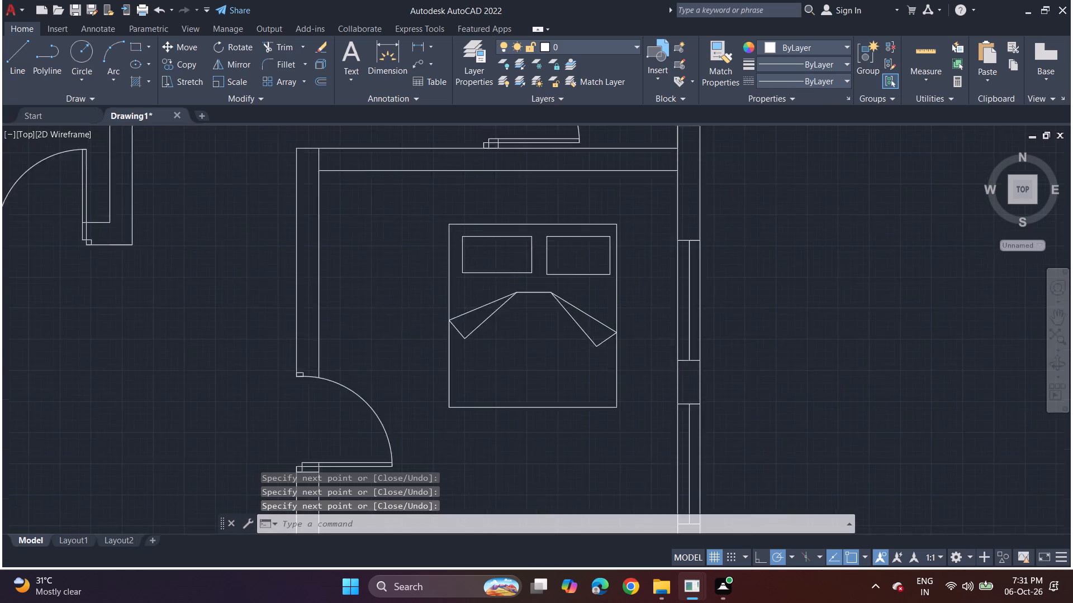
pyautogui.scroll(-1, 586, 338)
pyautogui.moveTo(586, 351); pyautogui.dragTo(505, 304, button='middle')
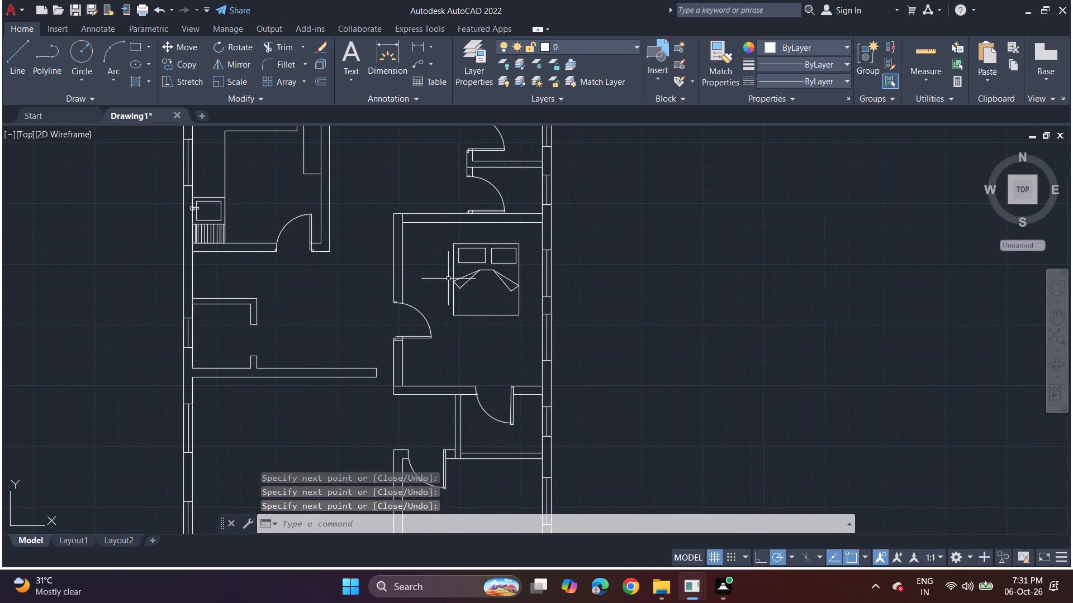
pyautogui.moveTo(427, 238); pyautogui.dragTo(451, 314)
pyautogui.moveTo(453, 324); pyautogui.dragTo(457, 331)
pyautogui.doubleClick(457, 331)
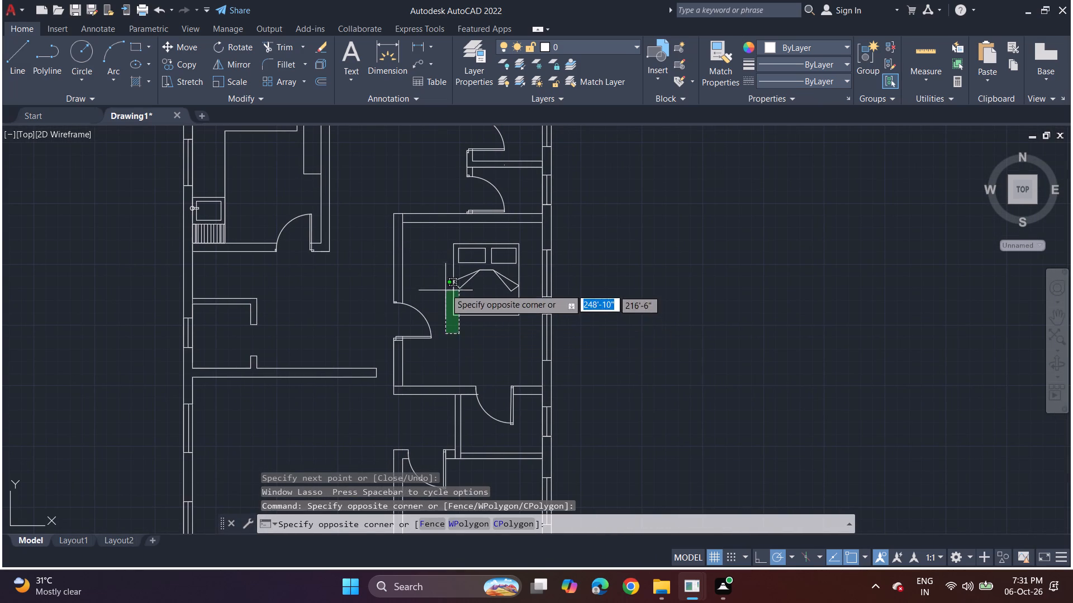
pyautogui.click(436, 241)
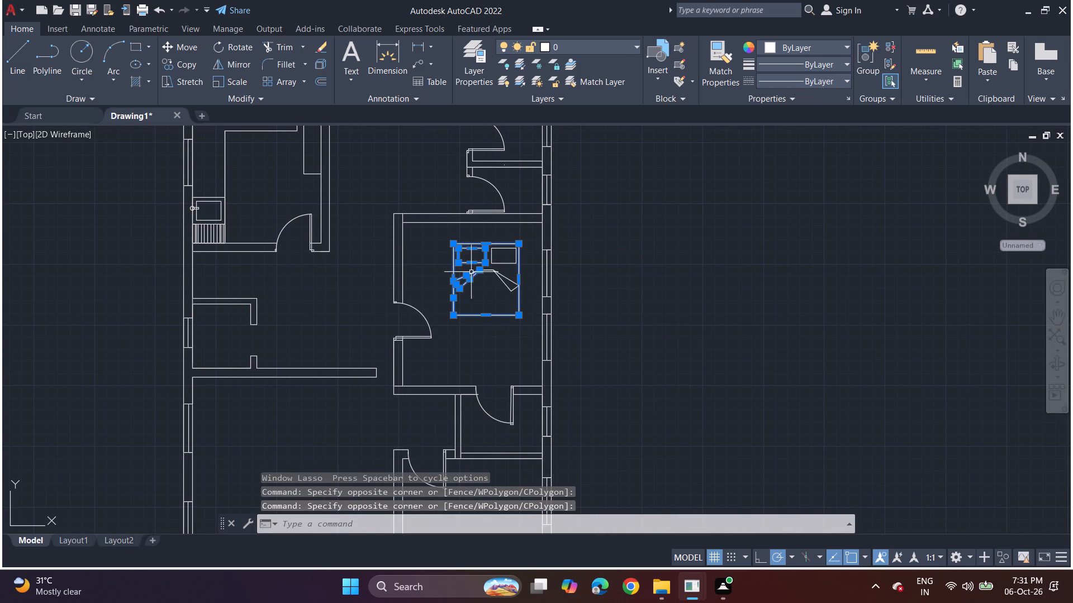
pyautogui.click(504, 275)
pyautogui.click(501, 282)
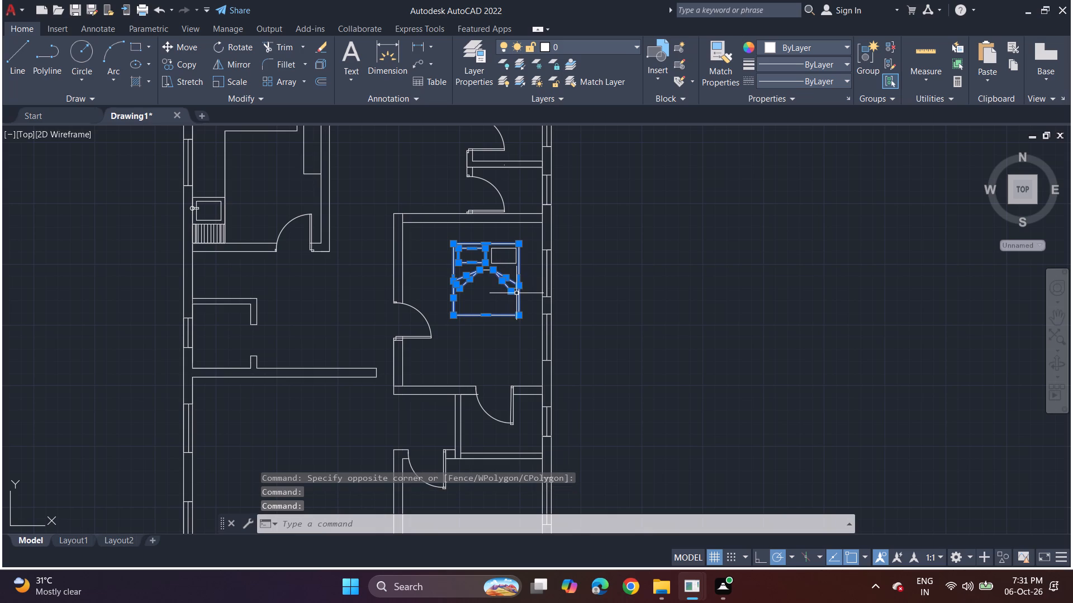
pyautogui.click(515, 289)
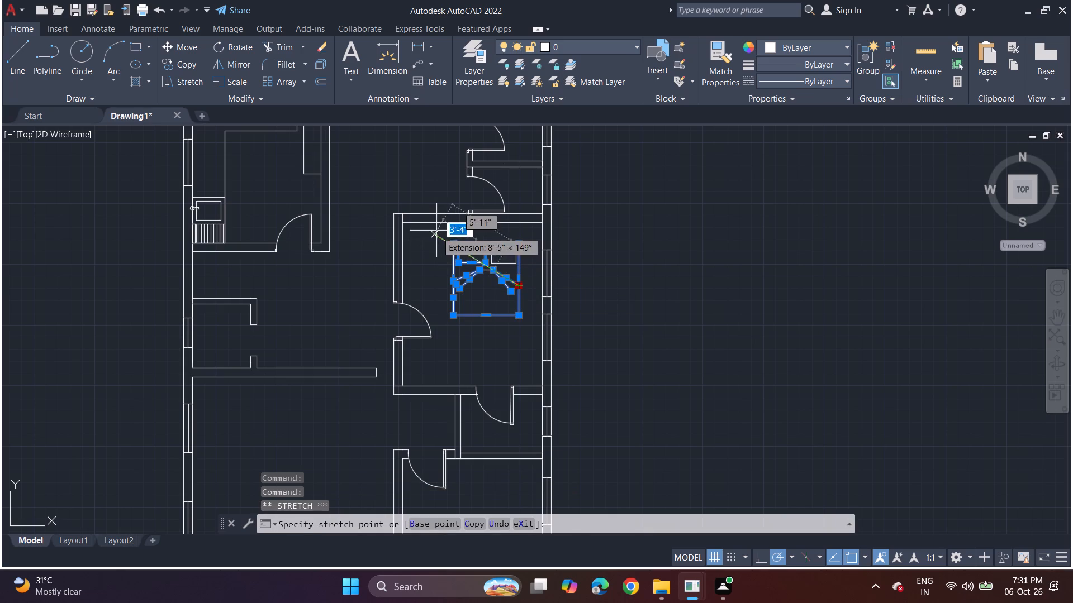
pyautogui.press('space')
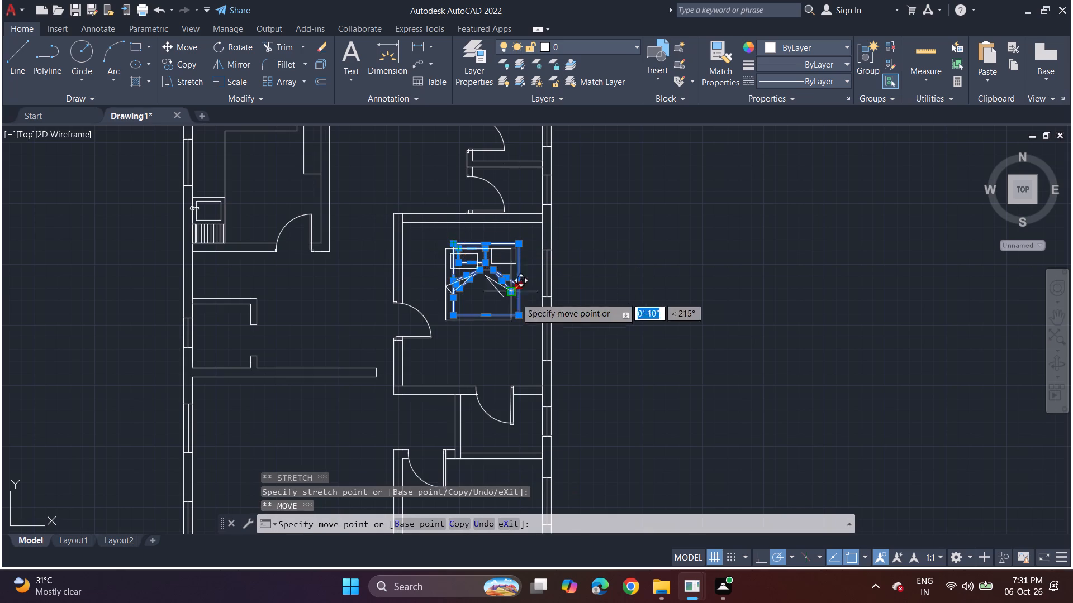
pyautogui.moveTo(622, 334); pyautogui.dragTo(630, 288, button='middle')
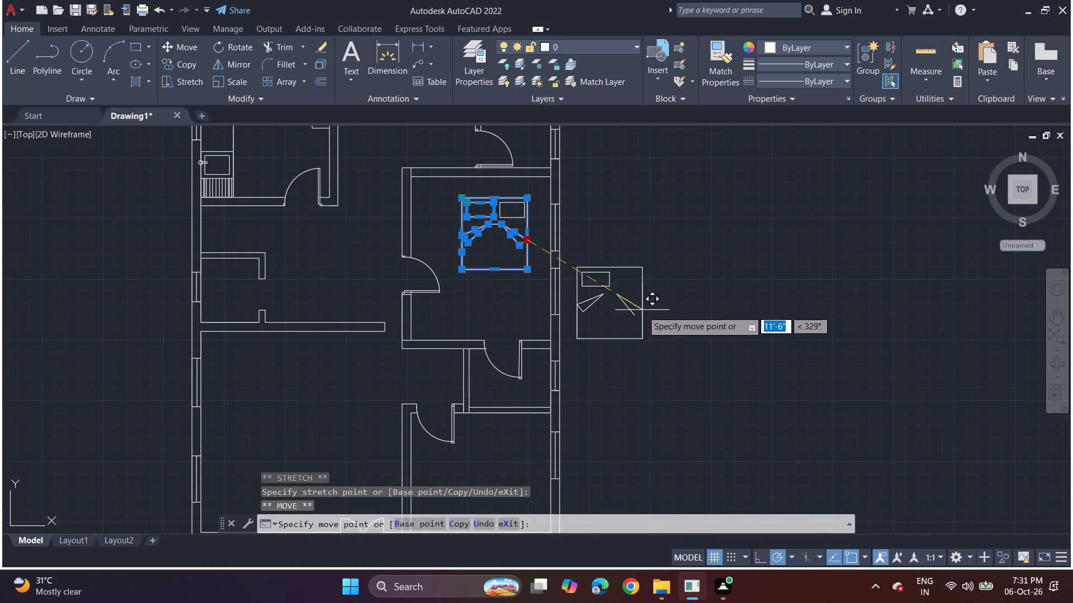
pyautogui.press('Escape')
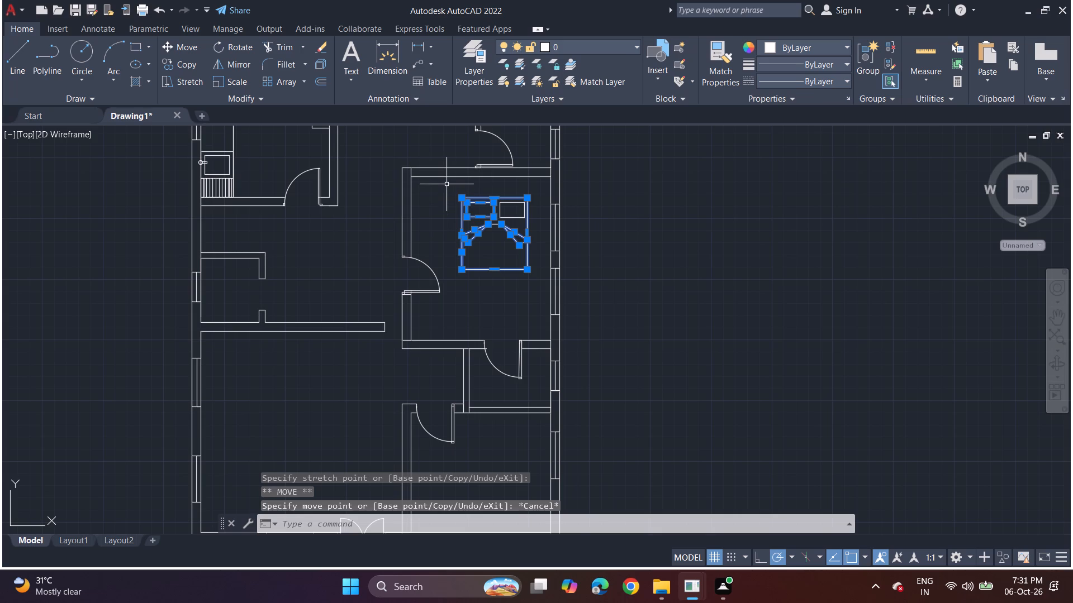
# Copy the complete bed, with its pillows and blanket, to the empty space outside the building's east wall.
pyautogui.moveTo(447, 184); pyautogui.dragTo(448, 294)
pyautogui.moveTo(448, 294); pyautogui.dragTo(488, 318)
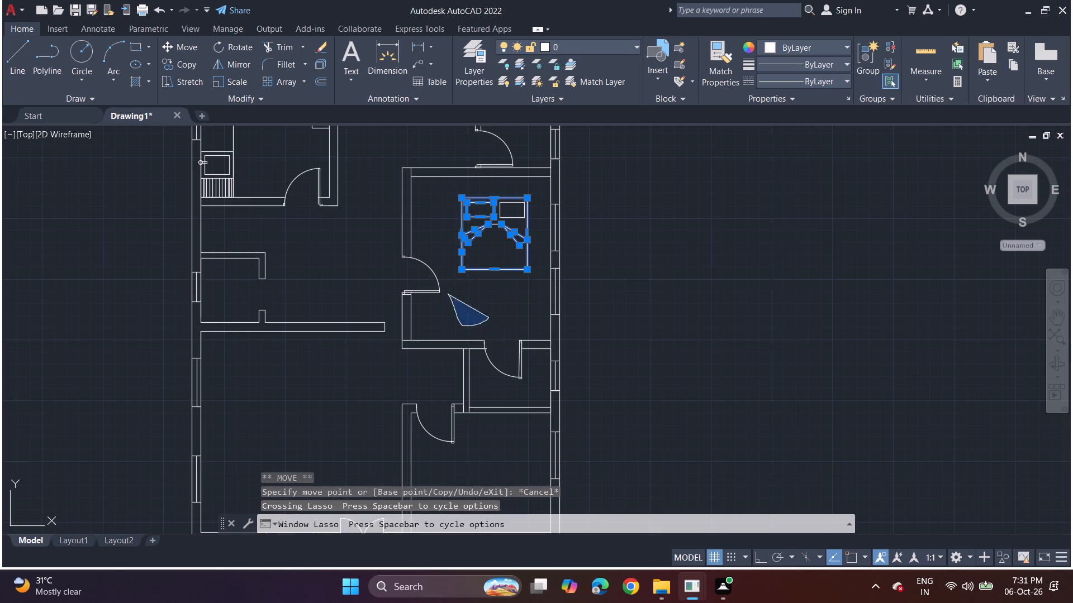
pyautogui.moveTo(445, 189); pyautogui.dragTo(451, 257)
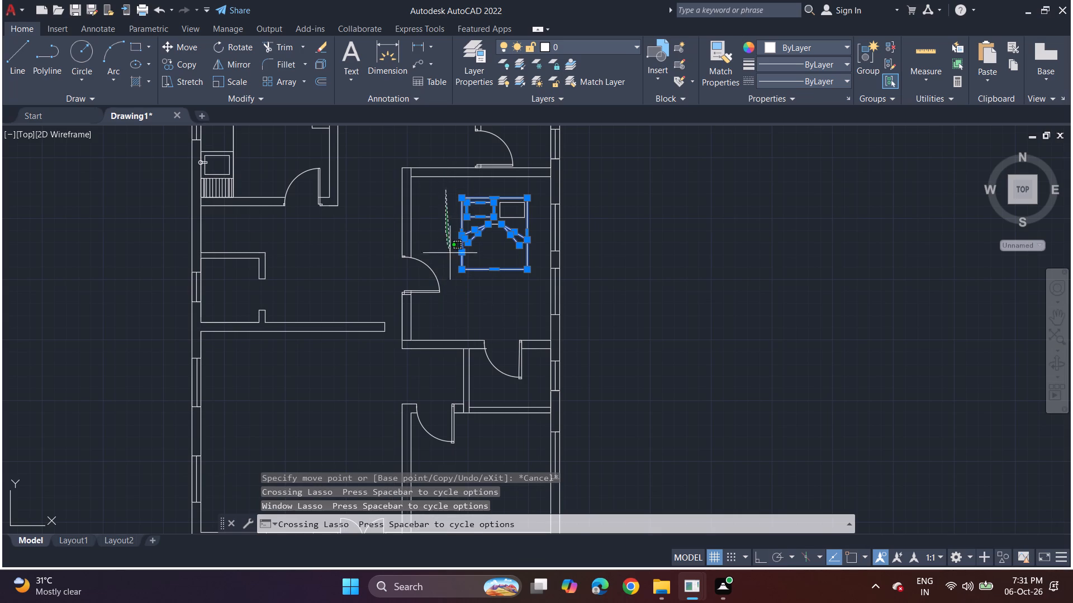
pyautogui.moveTo(451, 257); pyautogui.dragTo(455, 281)
pyautogui.moveTo(473, 293); pyautogui.dragTo(489, 293)
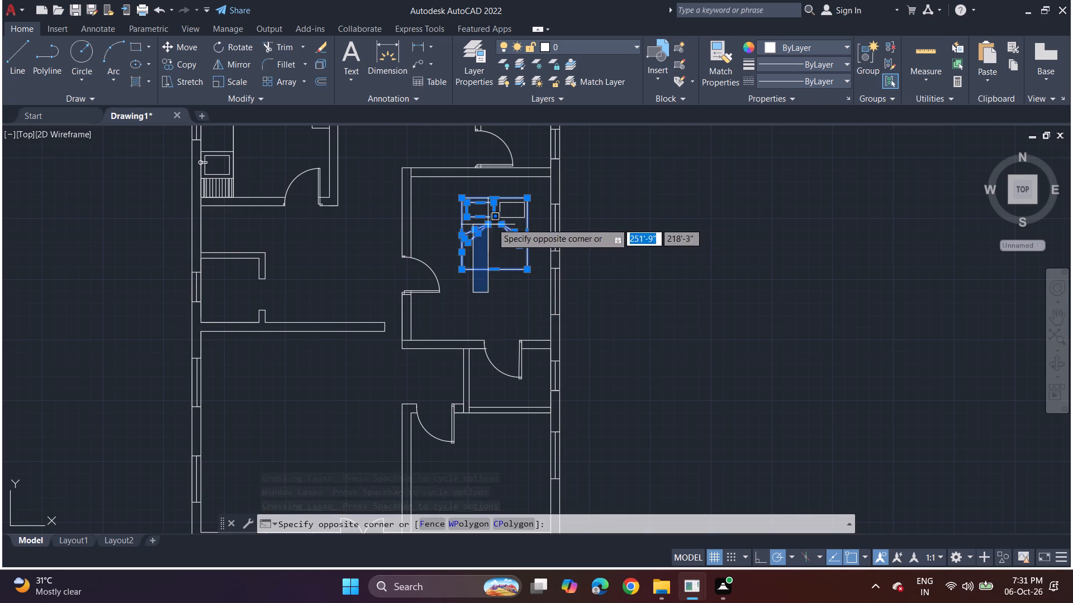
pyautogui.click(534, 193)
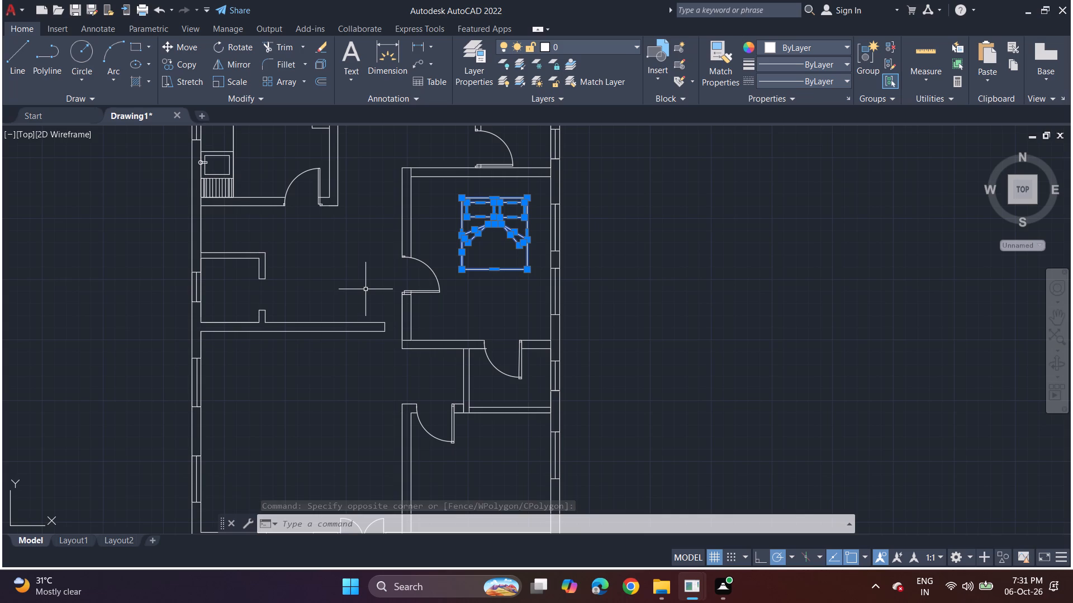
pyautogui.press('c')
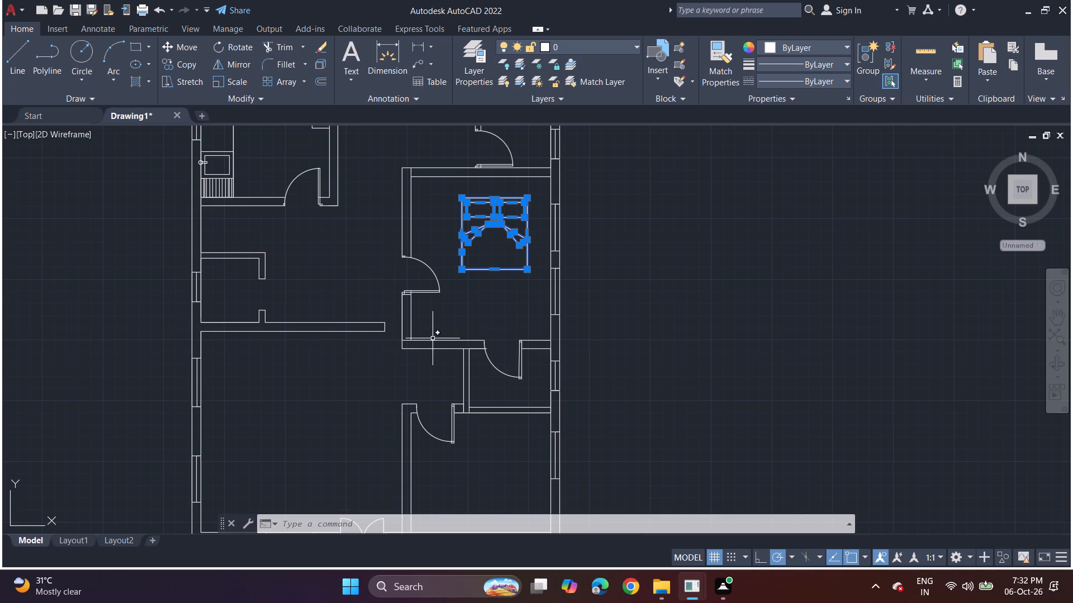
pyautogui.write('op')
pyautogui.press('y')
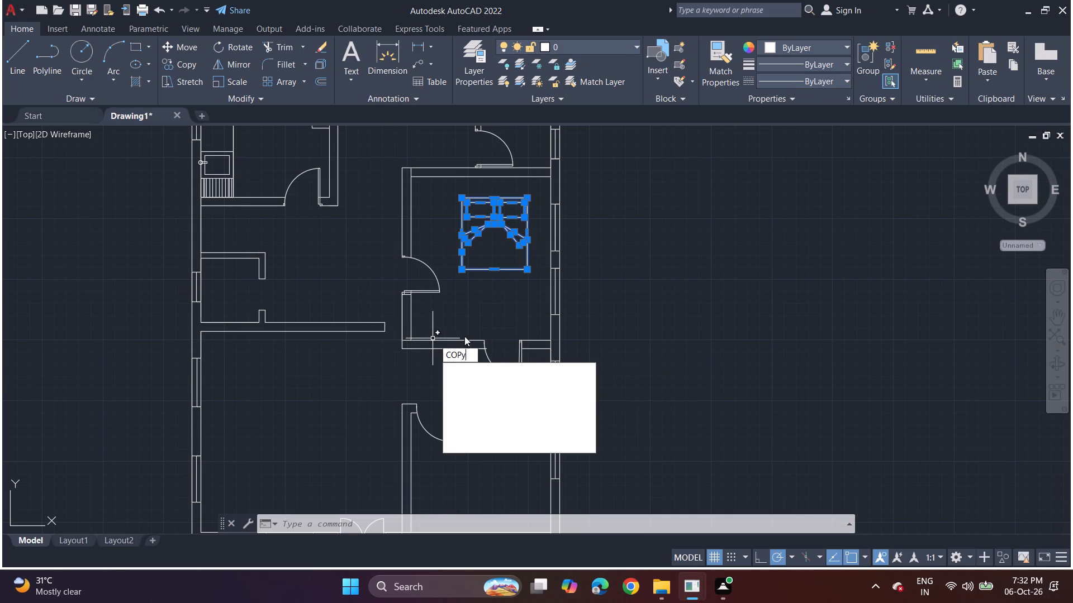
pyautogui.click(470, 371)
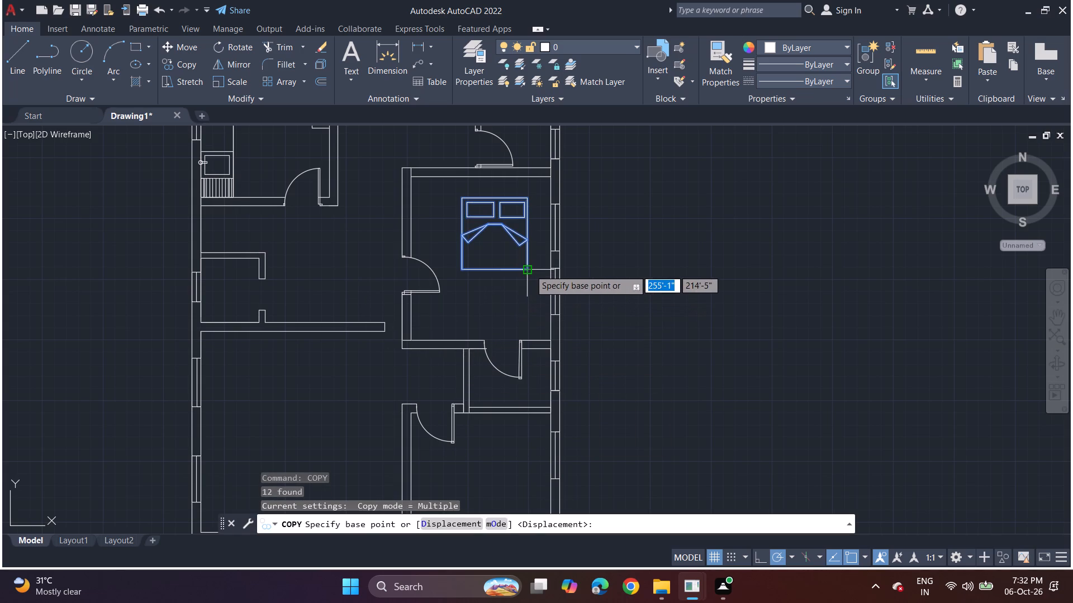
pyautogui.click(530, 270)
pyautogui.moveTo(647, 339); pyautogui.dragTo(613, 194, button='middle')
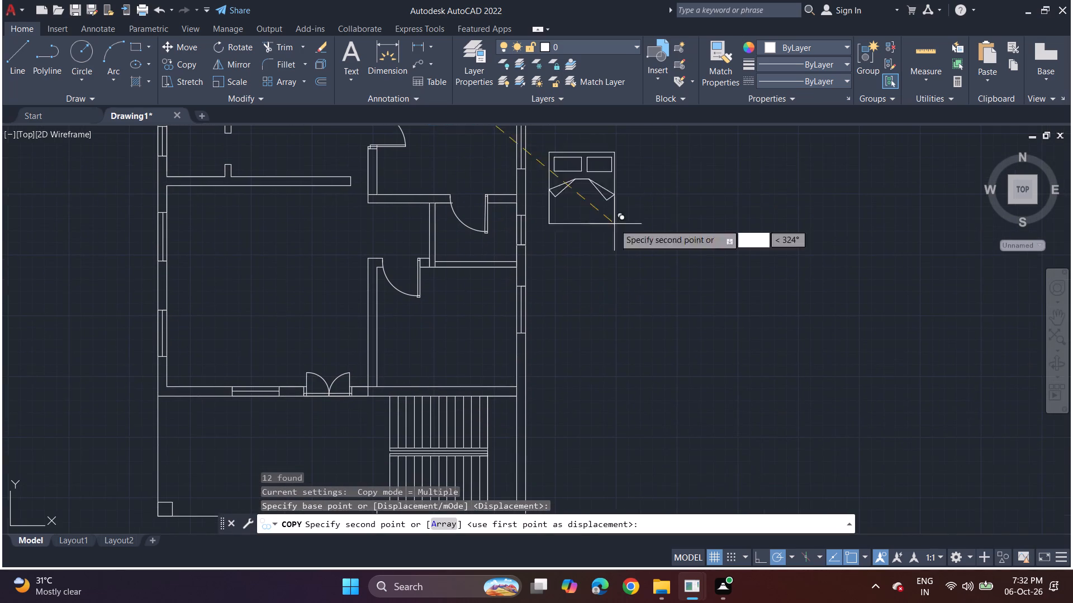
pyautogui.click(661, 352)
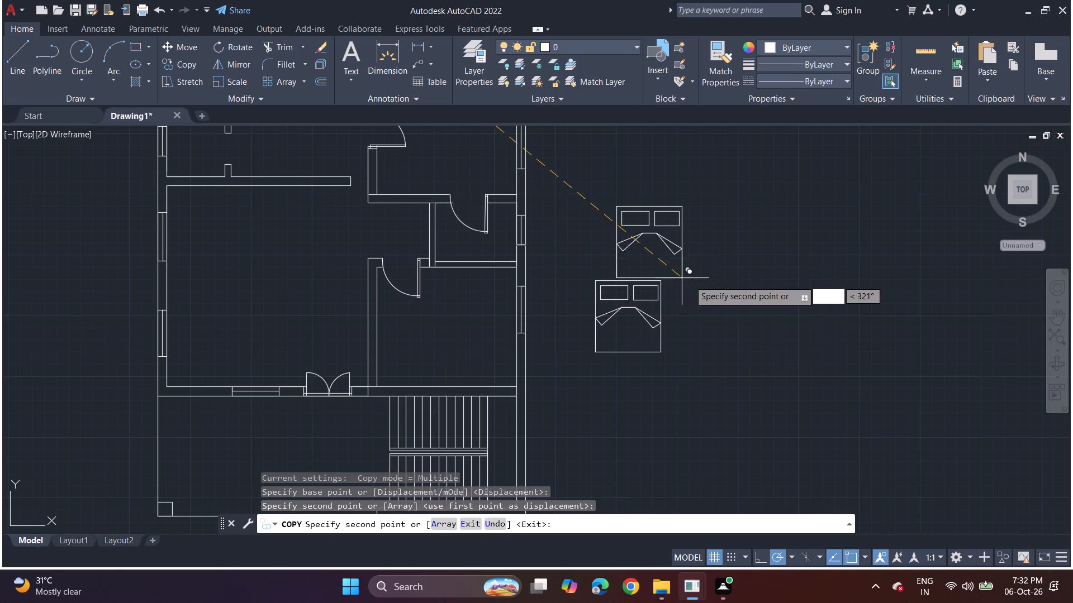
pyautogui.press('space')
# Rotate the copied bed 90° clockwise about its northeast corner so the pillows face east.
pyautogui.moveTo(563, 241); pyautogui.dragTo(700, 262)
pyautogui.press('r')
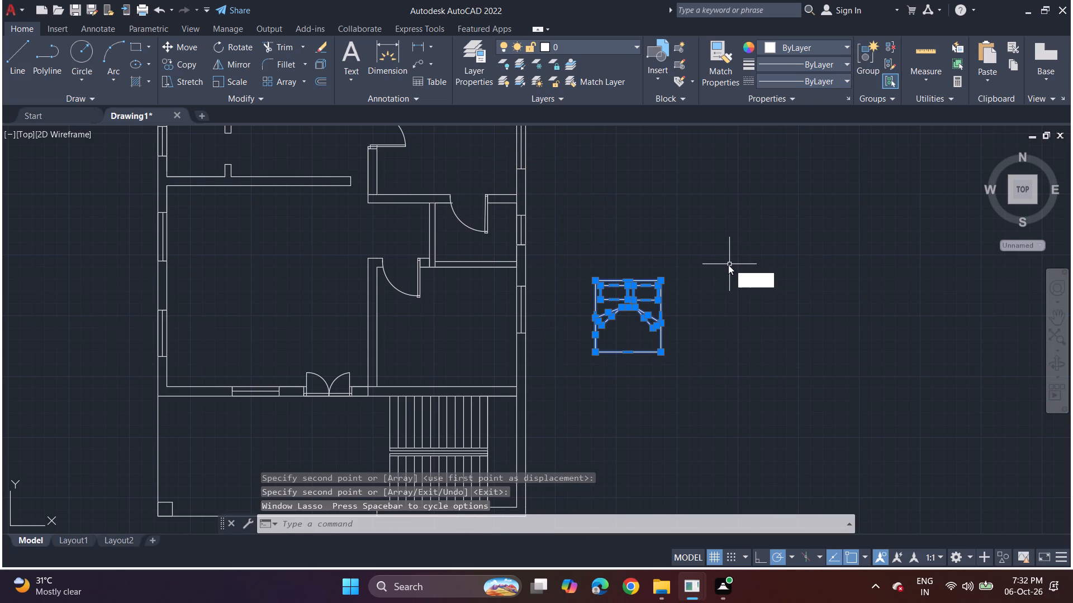
pyautogui.press('o')
pyautogui.press('t')
pyautogui.click(770, 296)
pyautogui.click(663, 280)
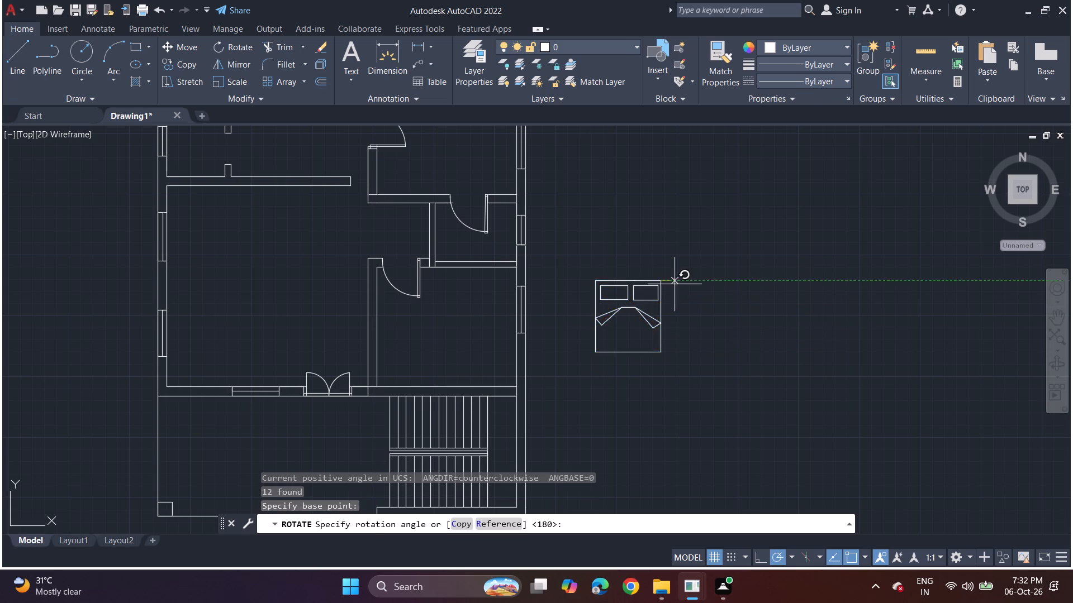
pyautogui.click(656, 392)
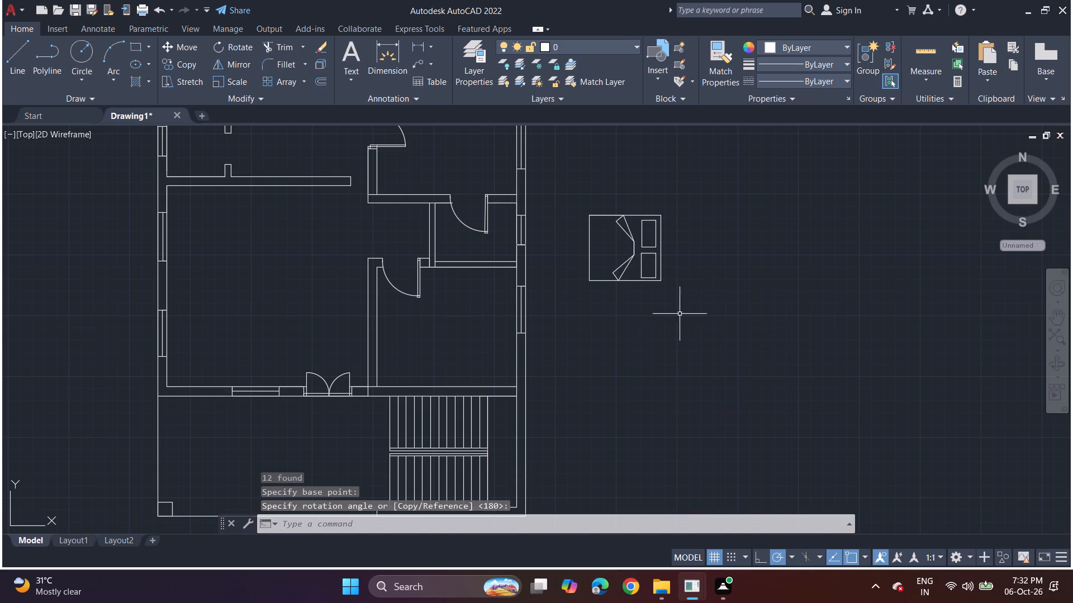
# Move the rotated bed into the southeast room, with its pillow end close to the east wall beside the window.
pyautogui.moveTo(563, 193); pyautogui.dragTo(707, 229)
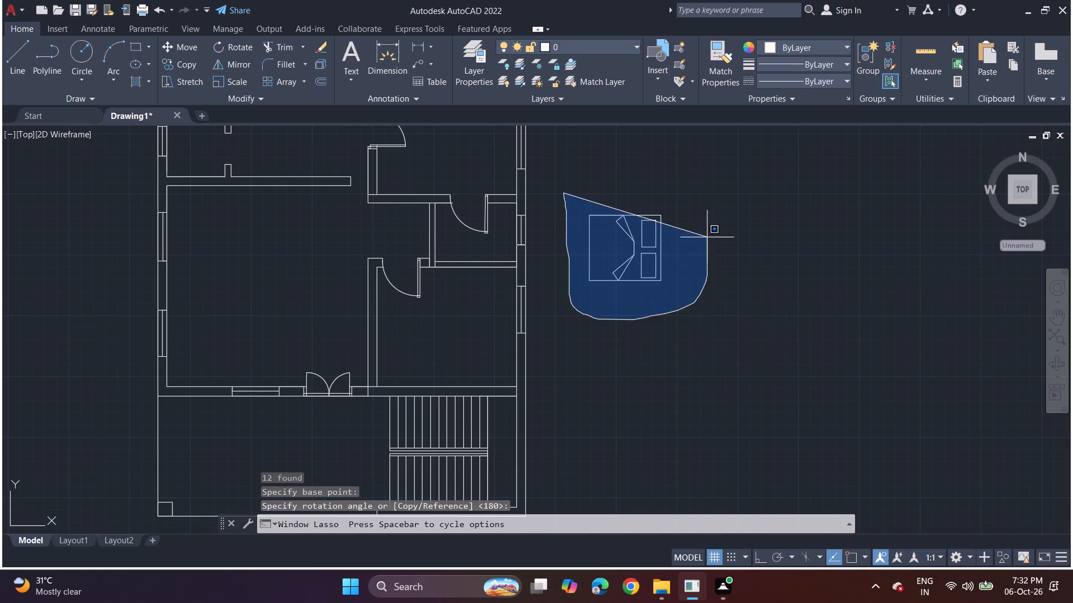
pyautogui.moveTo(707, 229); pyautogui.dragTo(692, 173)
pyautogui.press('m')
pyautogui.press('o')
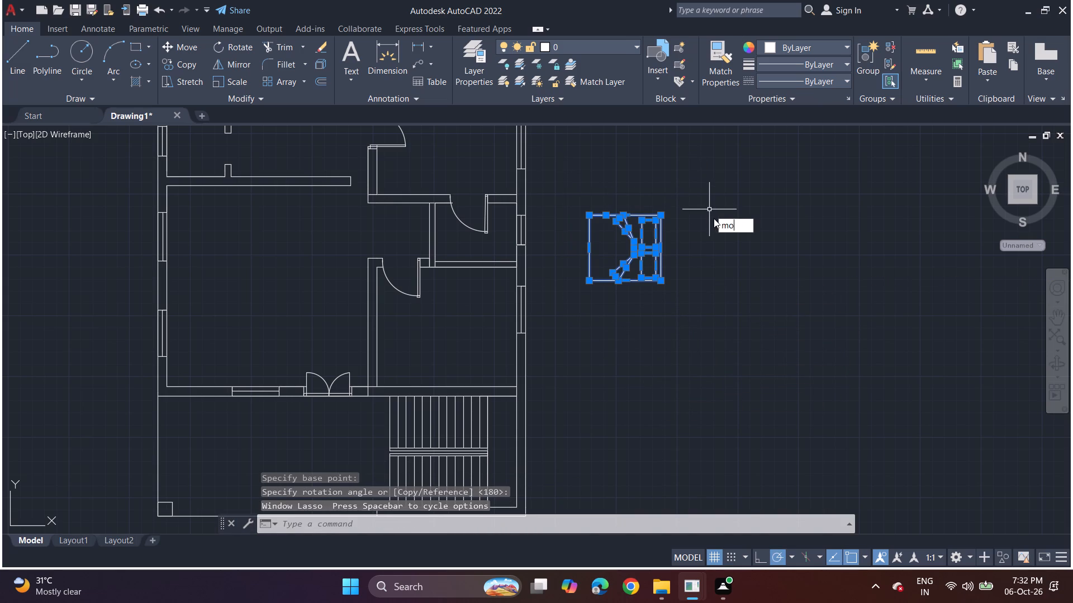
pyautogui.press('v')
pyautogui.press('e')
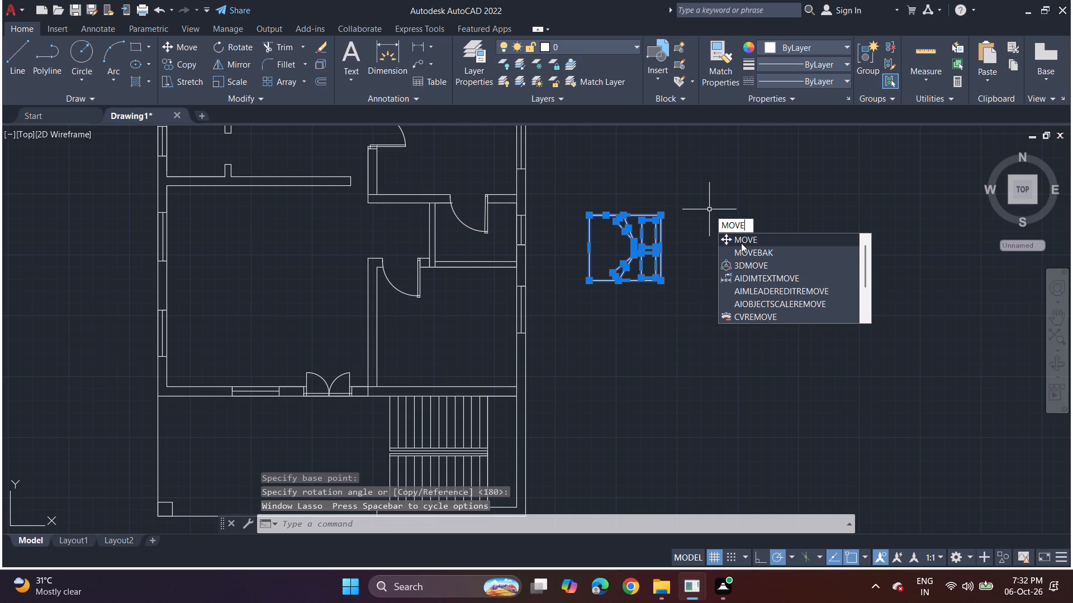
pyautogui.click(740, 242)
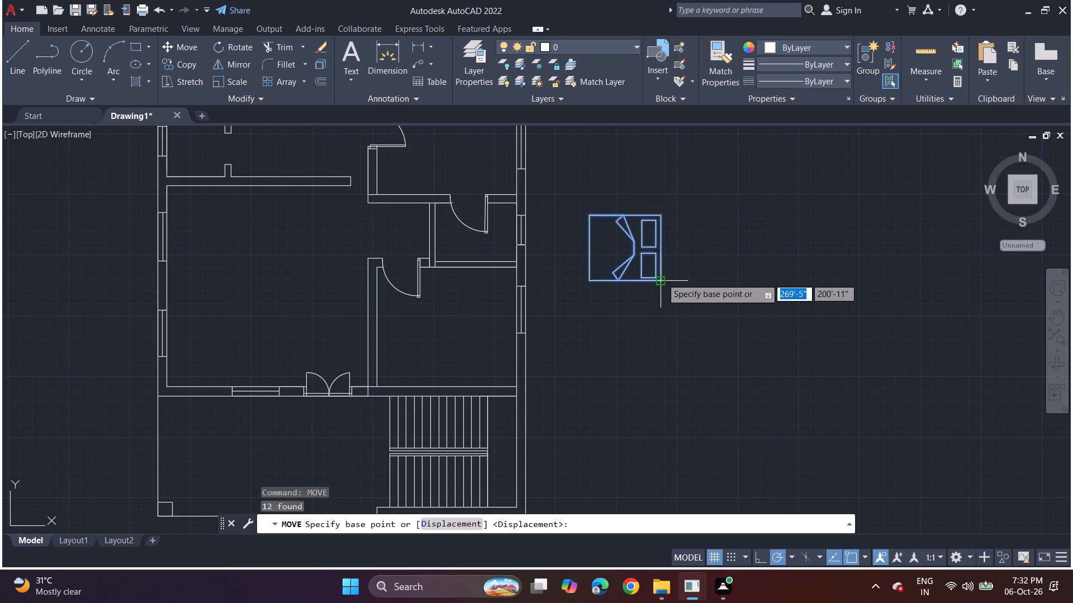
pyautogui.click(662, 277)
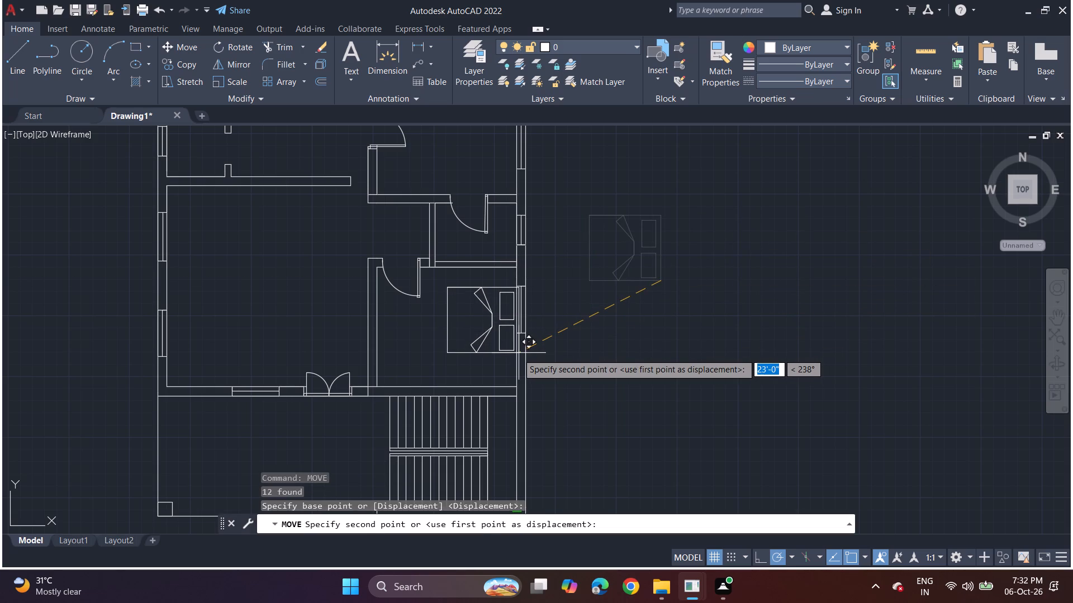
pyautogui.click(509, 355)
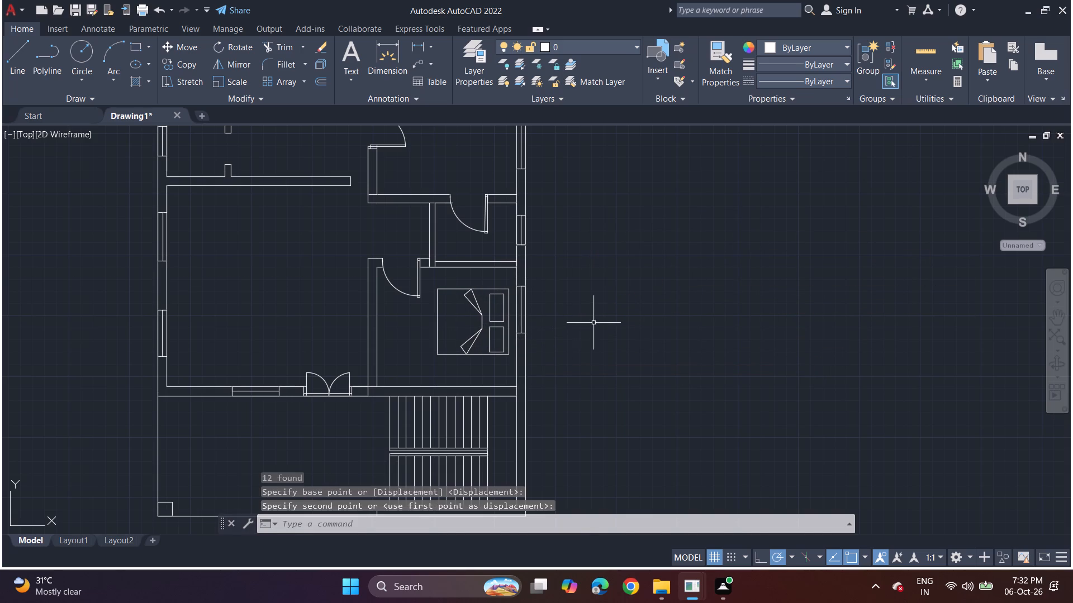
# Draw an L-shaped sofa outline in the living room's northwest corner, north side about 10'-3" long and both arms about 2'-8" deep.
pyautogui.moveTo(357, 375); pyautogui.dragTo(440, 341, button='middle')
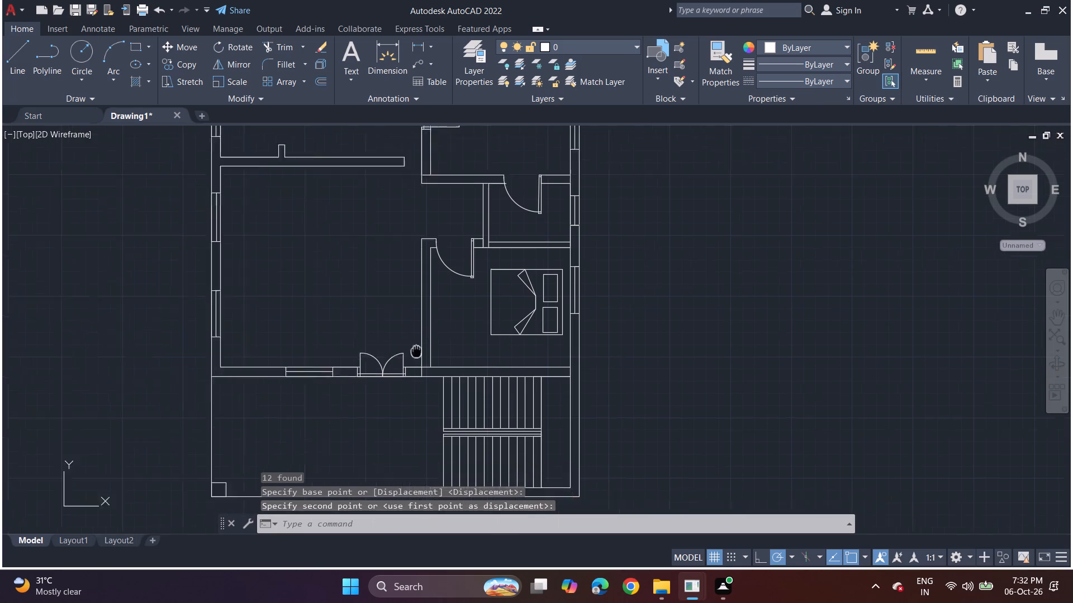
pyautogui.moveTo(440, 341); pyautogui.dragTo(464, 335, button='middle')
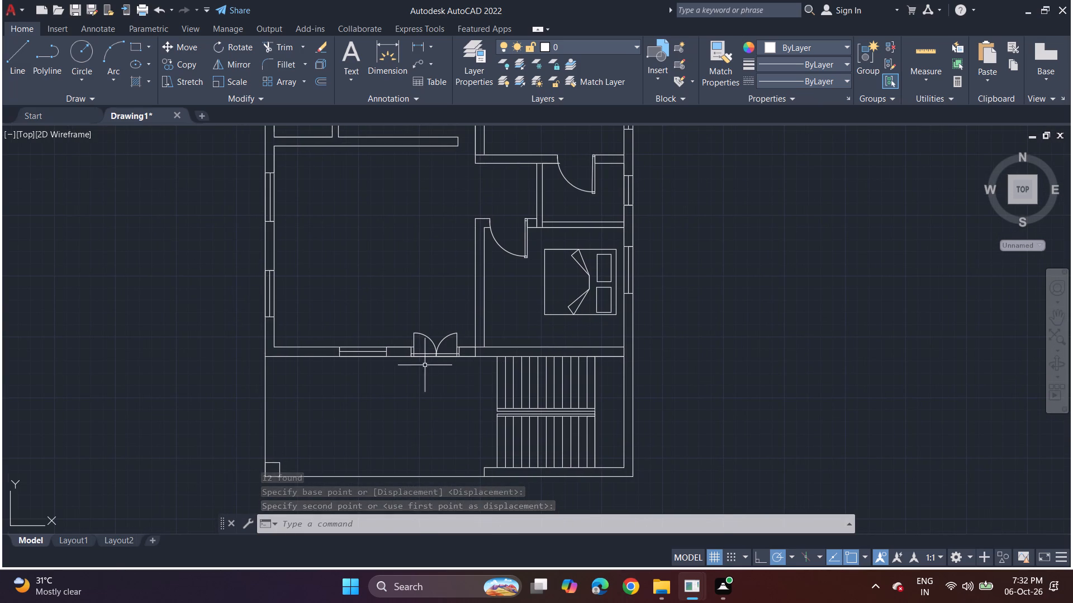
pyautogui.moveTo(341, 293); pyautogui.dragTo(437, 325, button='middle')
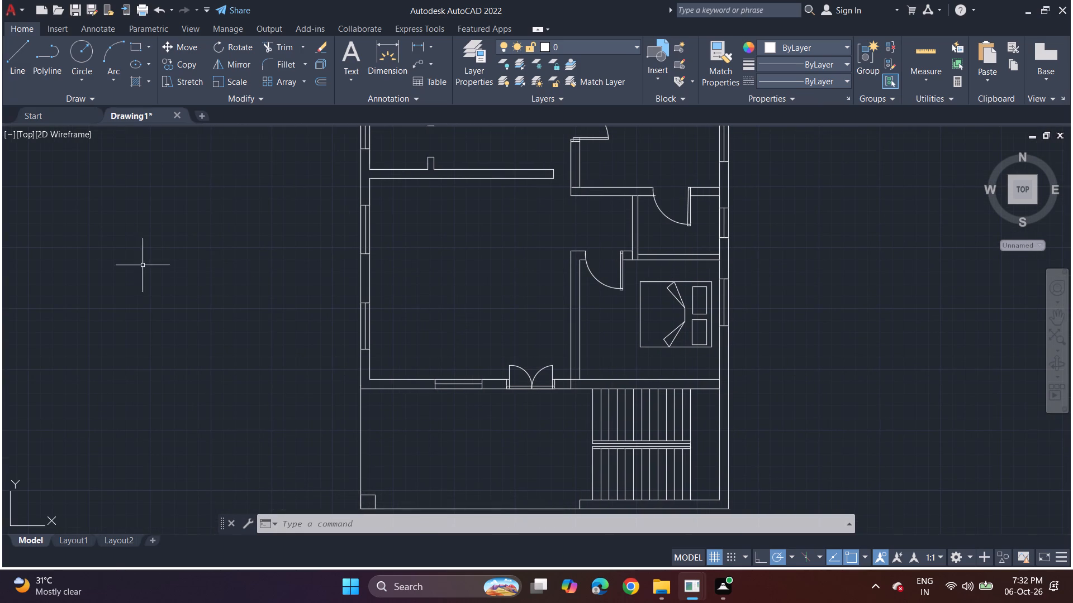
pyautogui.click(16, 55)
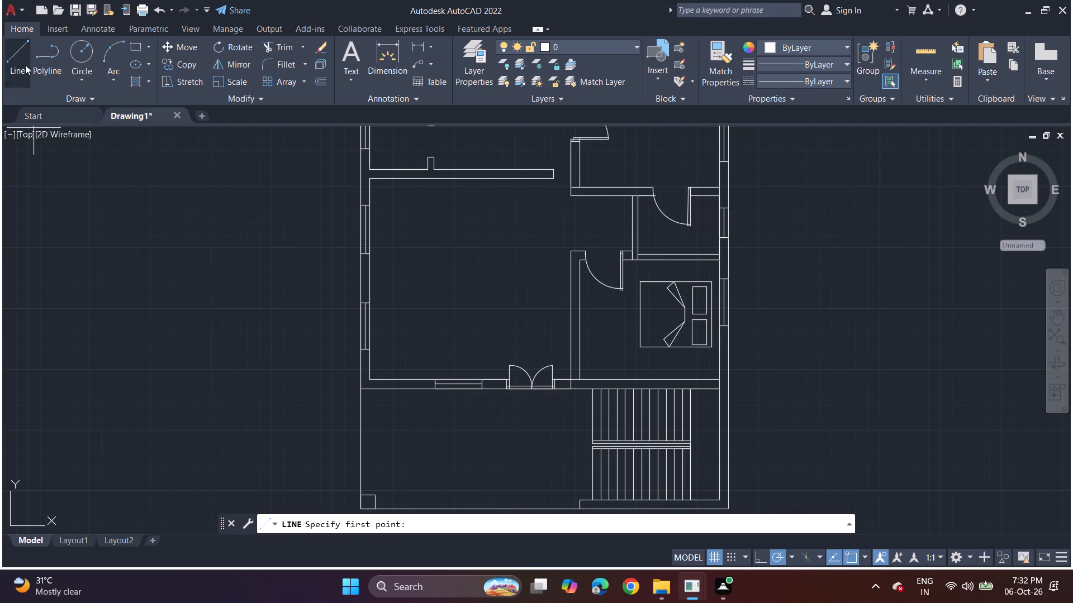
pyautogui.click(390, 199)
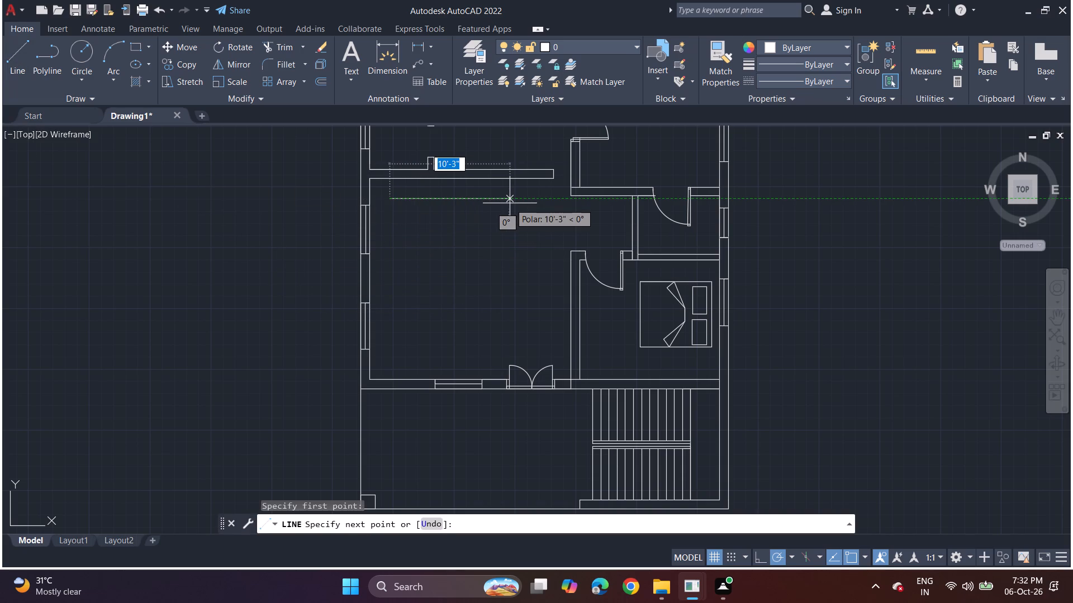
pyautogui.click(512, 205)
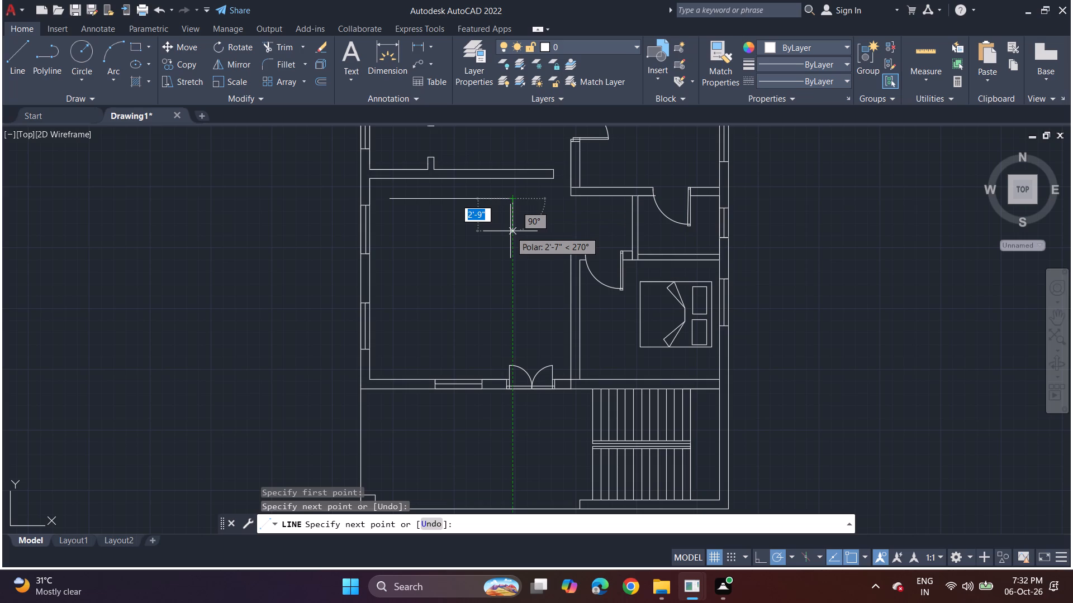
pyautogui.click(510, 231)
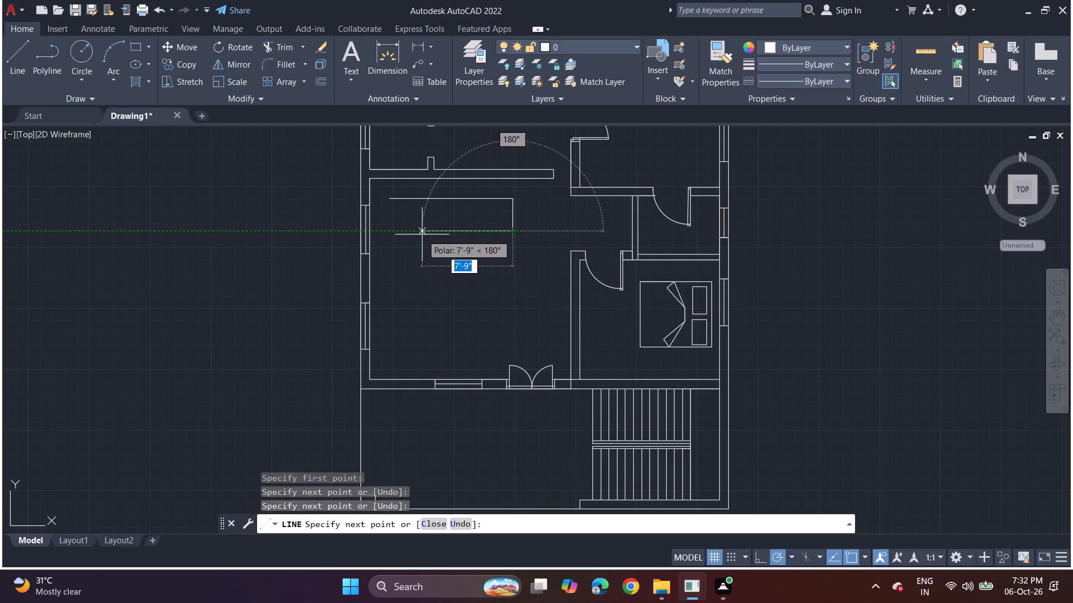
pyautogui.click(420, 232)
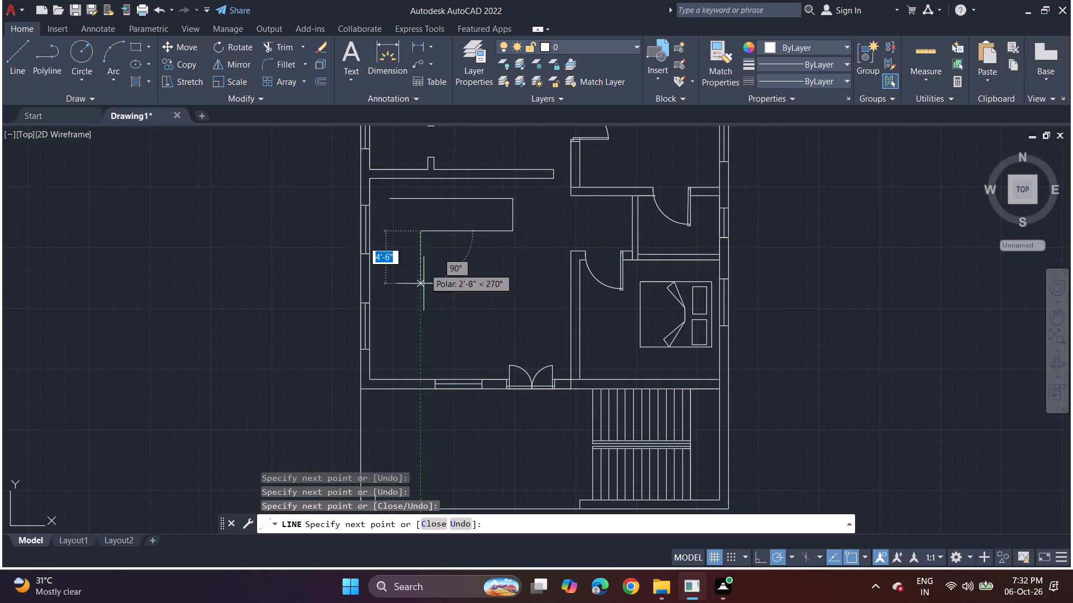
pyautogui.click(418, 315)
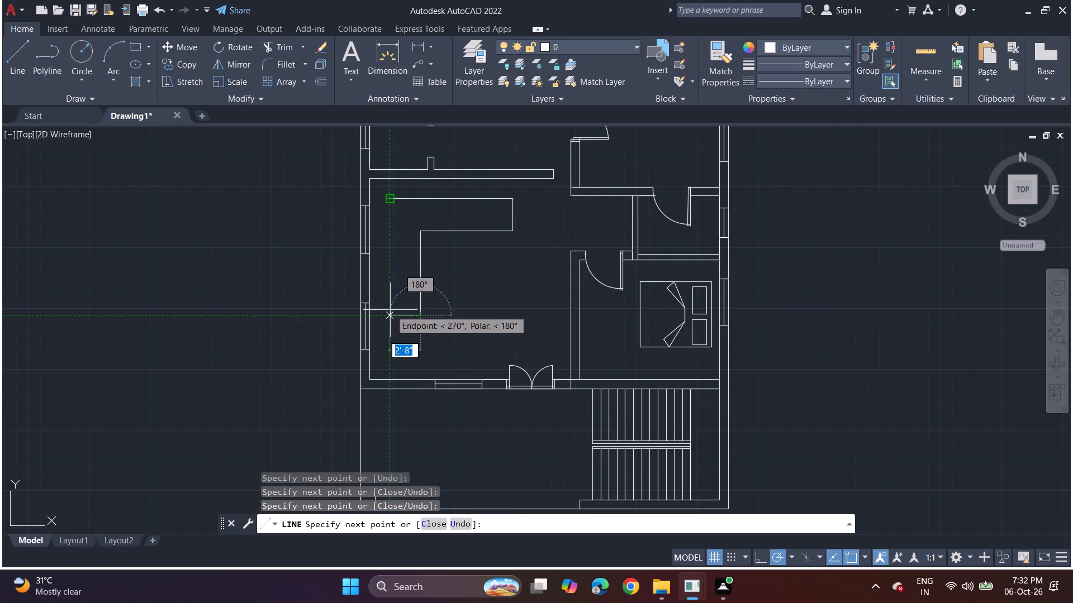
pyautogui.click(390, 310)
pyautogui.click(388, 198)
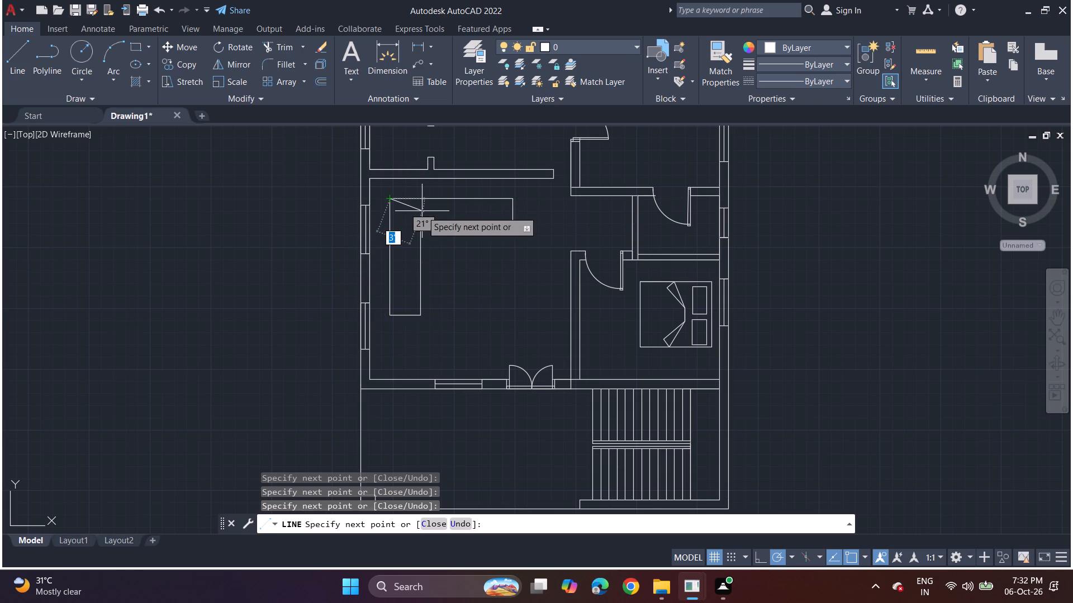
pyautogui.press('space')
# Draw three seat divider lines about 1'-10" long across the sofa's north arm, running north from its inner edge.
pyautogui.click(13, 55)
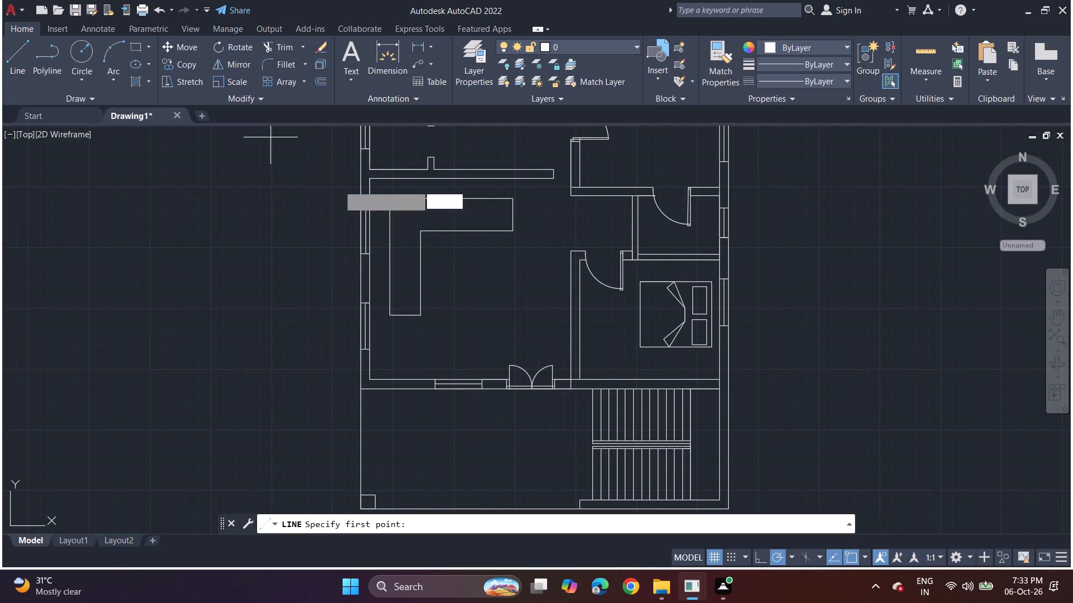
pyautogui.click(511, 231)
pyautogui.click(488, 233)
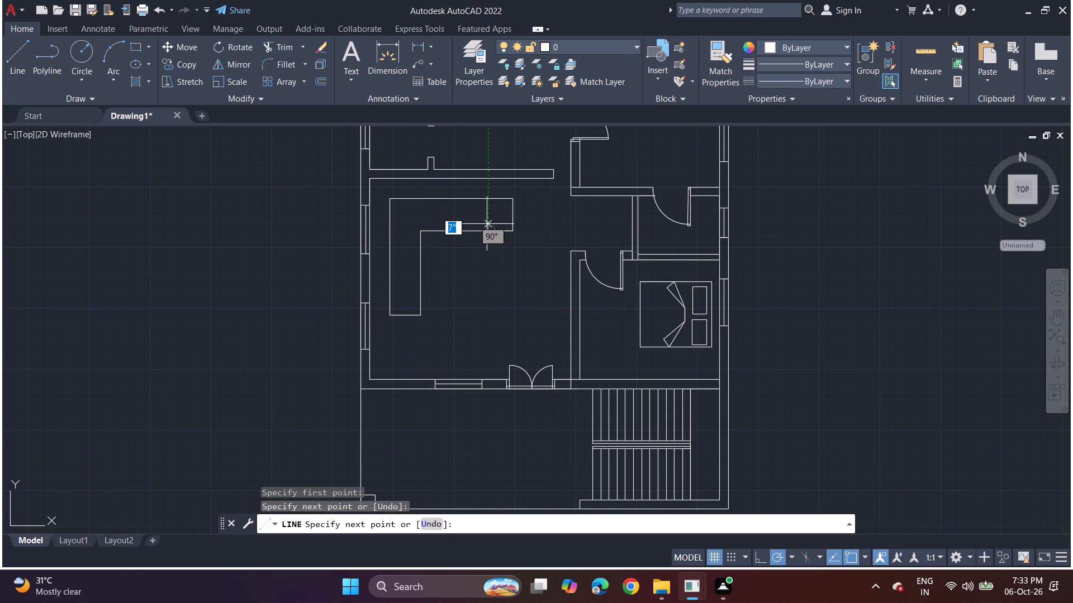
pyautogui.click(484, 209)
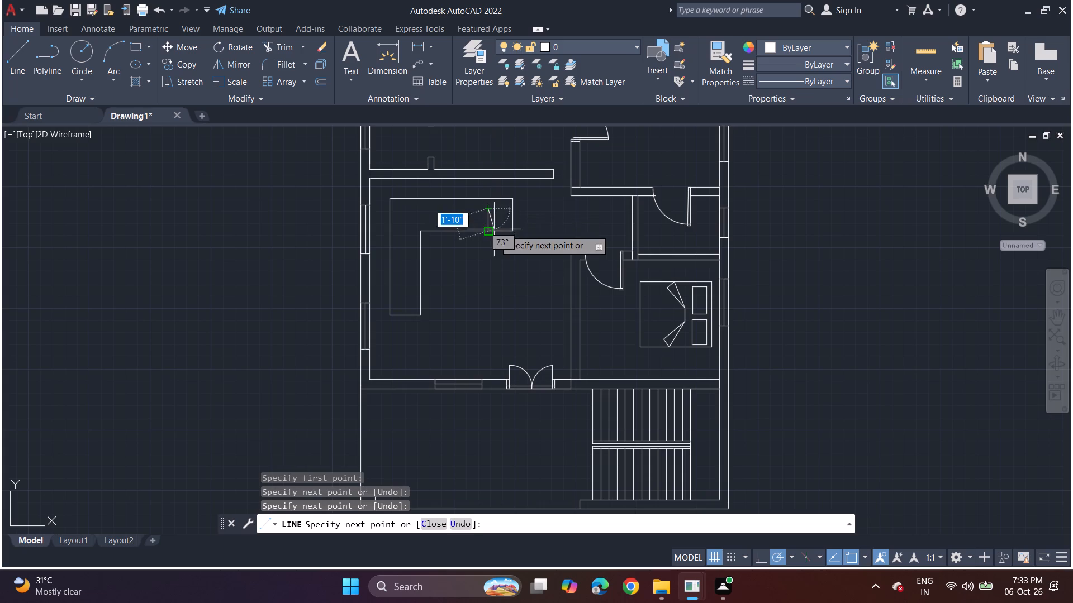
pyautogui.press('space')
pyautogui.press('space')
pyautogui.click(489, 231)
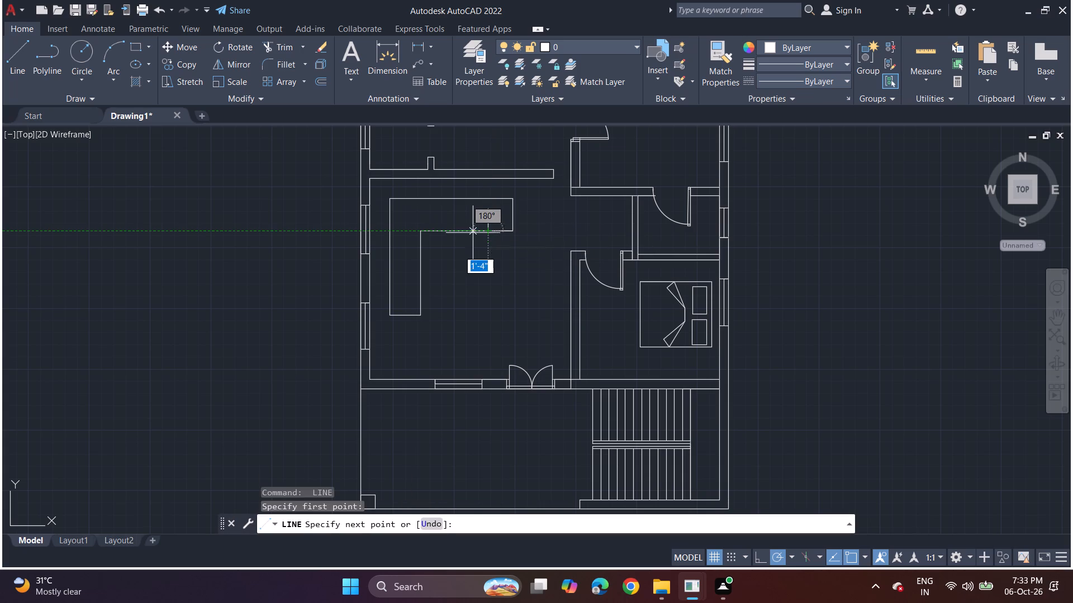
pyautogui.click(459, 233)
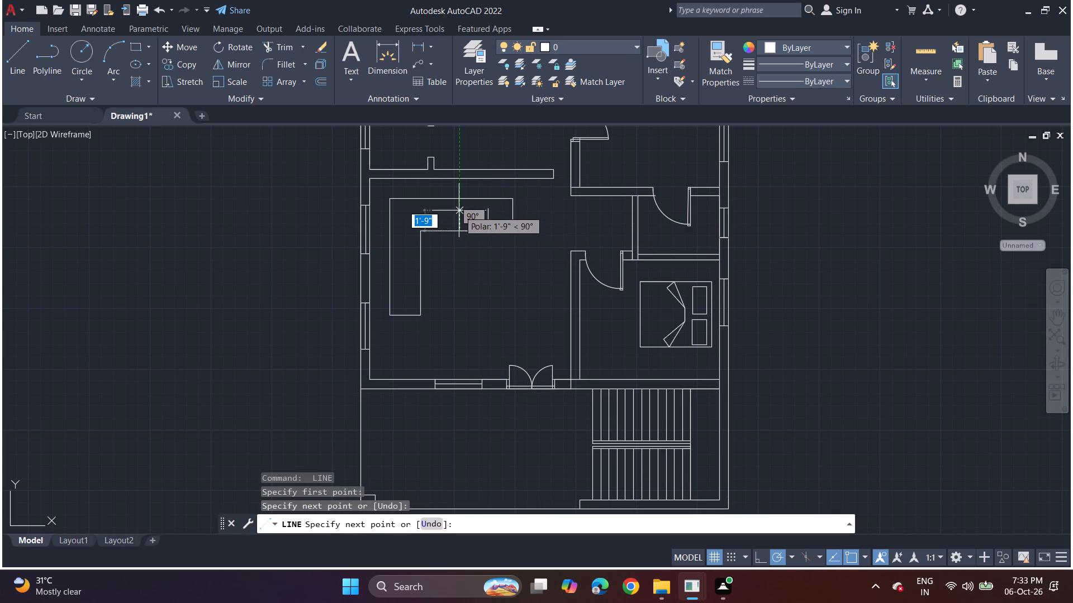
pyautogui.click(461, 209)
pyautogui.press('space')
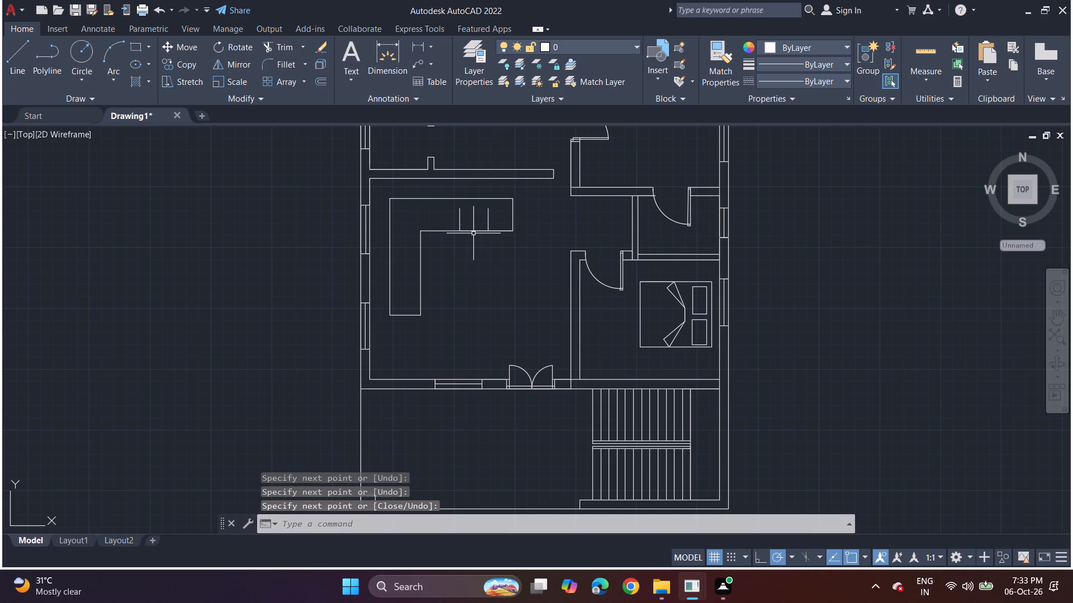
pyautogui.press('space')
pyautogui.click(462, 233)
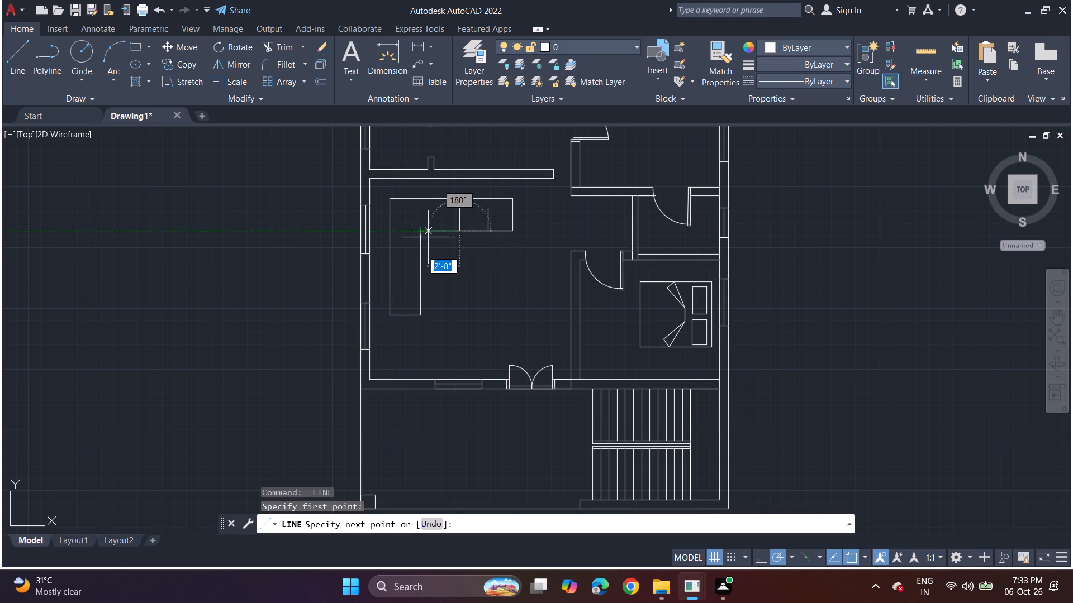
pyautogui.click(431, 230)
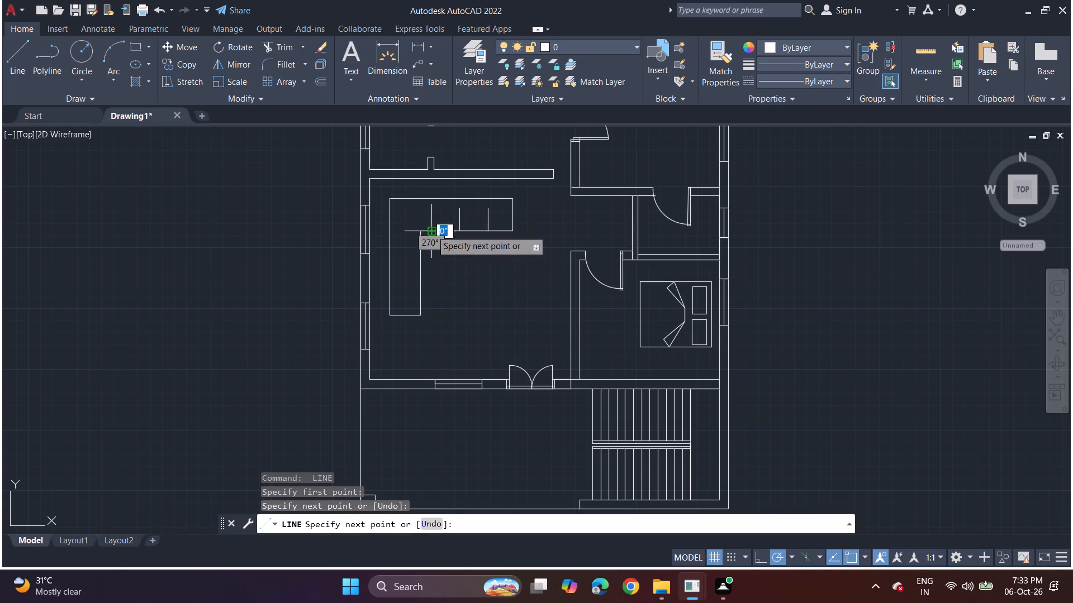
pyautogui.click(429, 209)
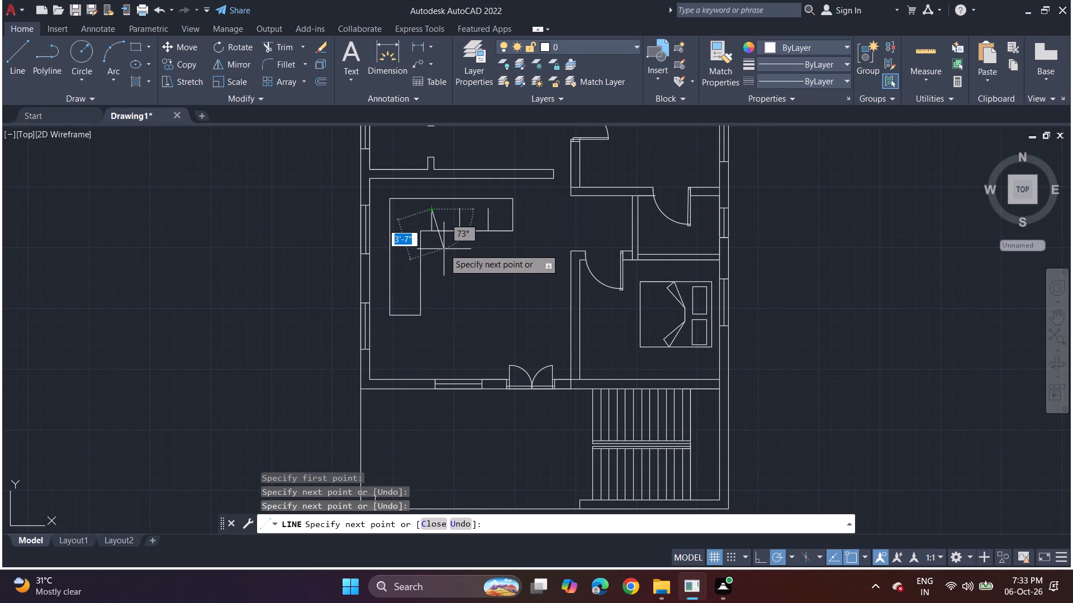
pyautogui.press('space')
# Draw three seat divider lines about 1'-10" long across the sofa's west arm, running west from its inner edge.
pyautogui.click(11, 61)
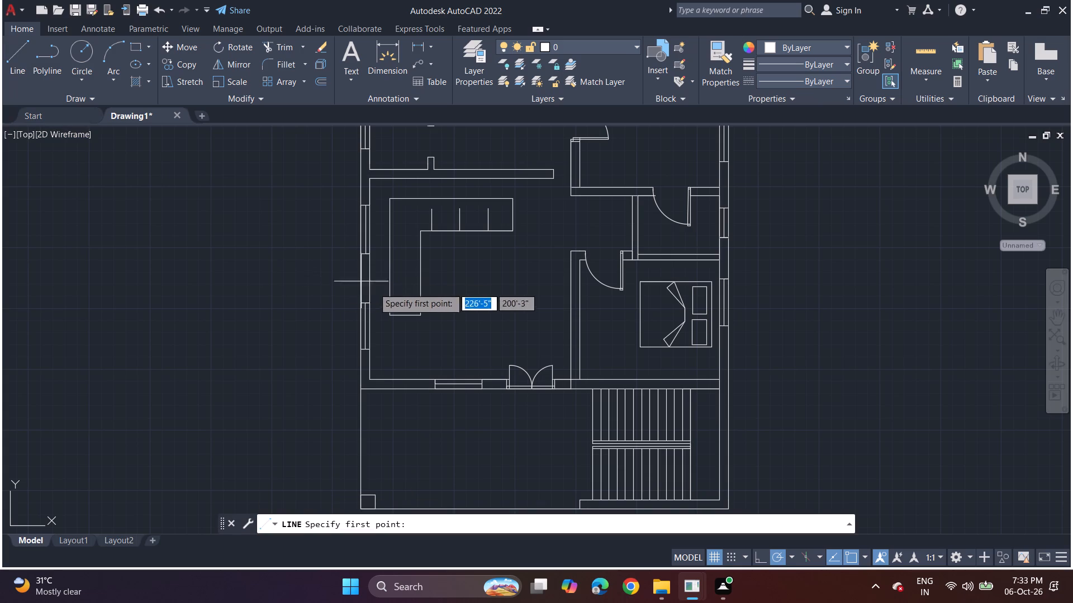
pyautogui.click(419, 316)
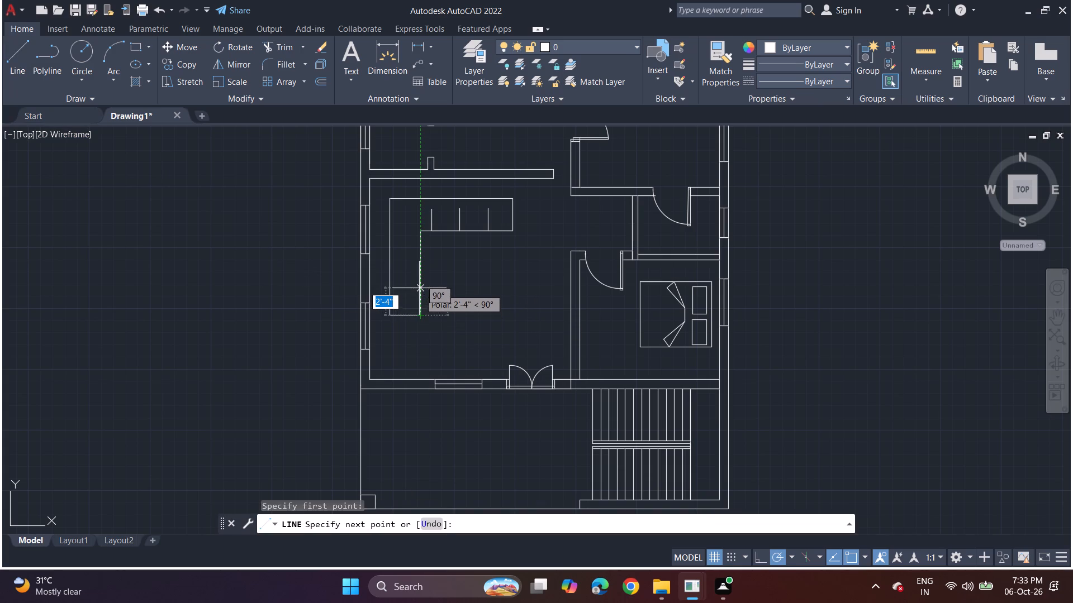
pyautogui.click(419, 288)
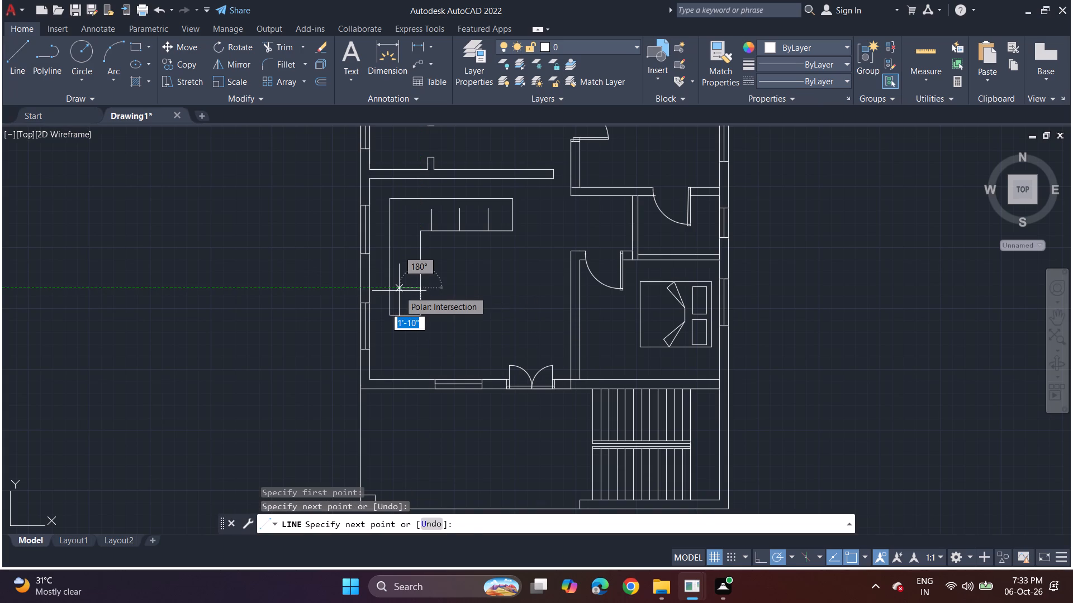
pyautogui.click(399, 291)
pyautogui.press('space')
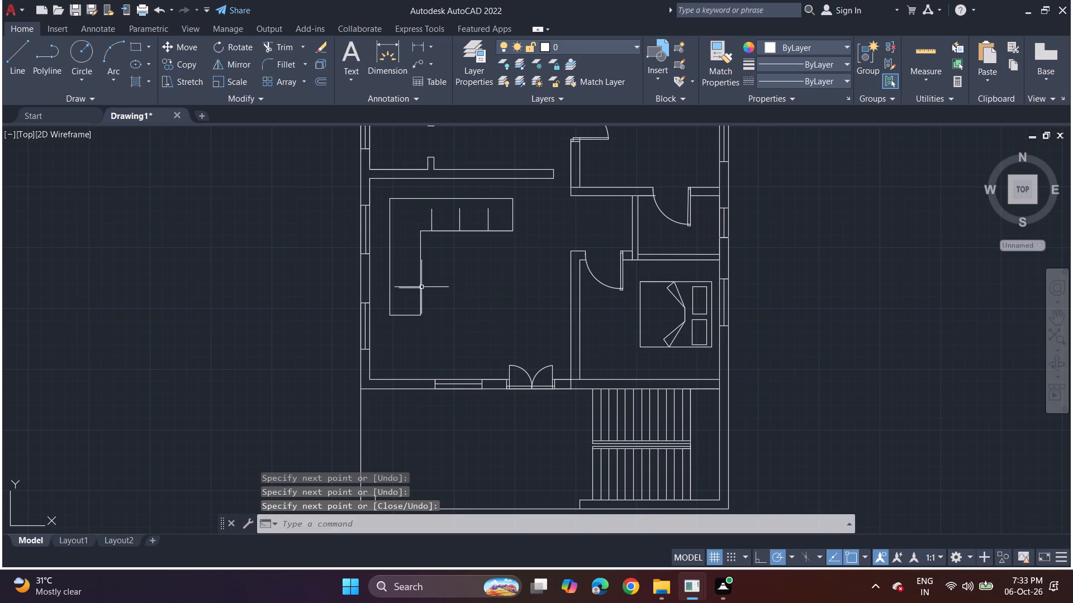
pyautogui.press('space')
pyautogui.click(419, 287)
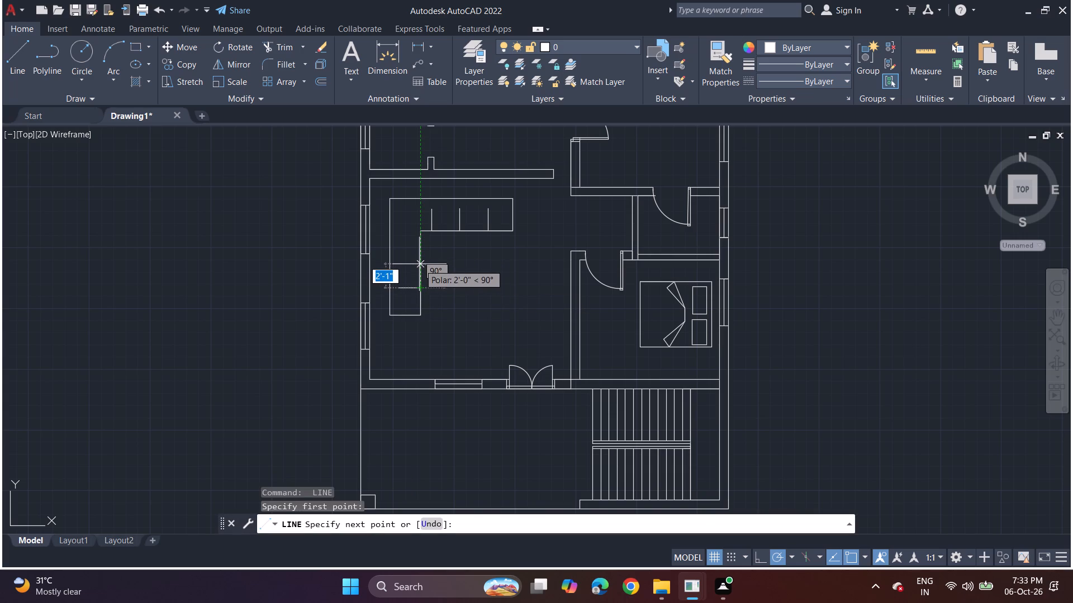
pyautogui.click(419, 261)
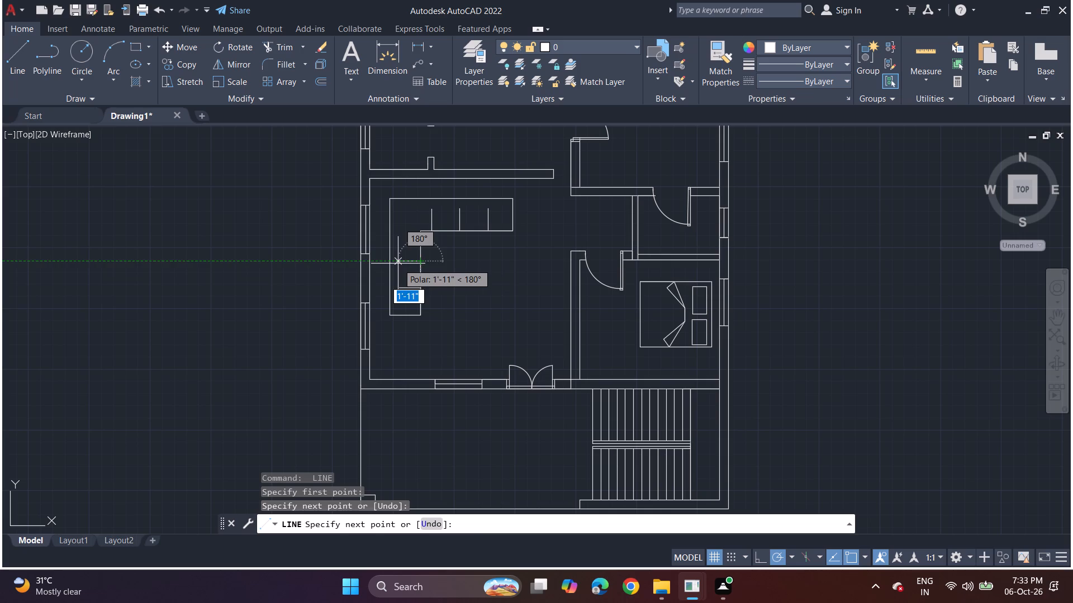
pyautogui.click(398, 264)
pyautogui.press('space')
pyautogui.press('space')
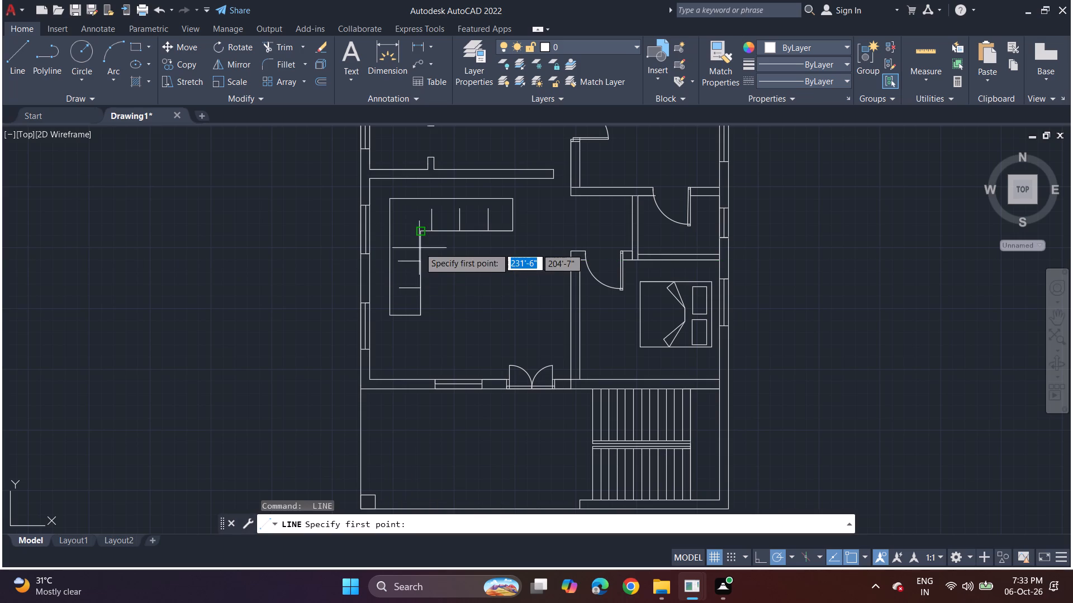
pyautogui.click(422, 264)
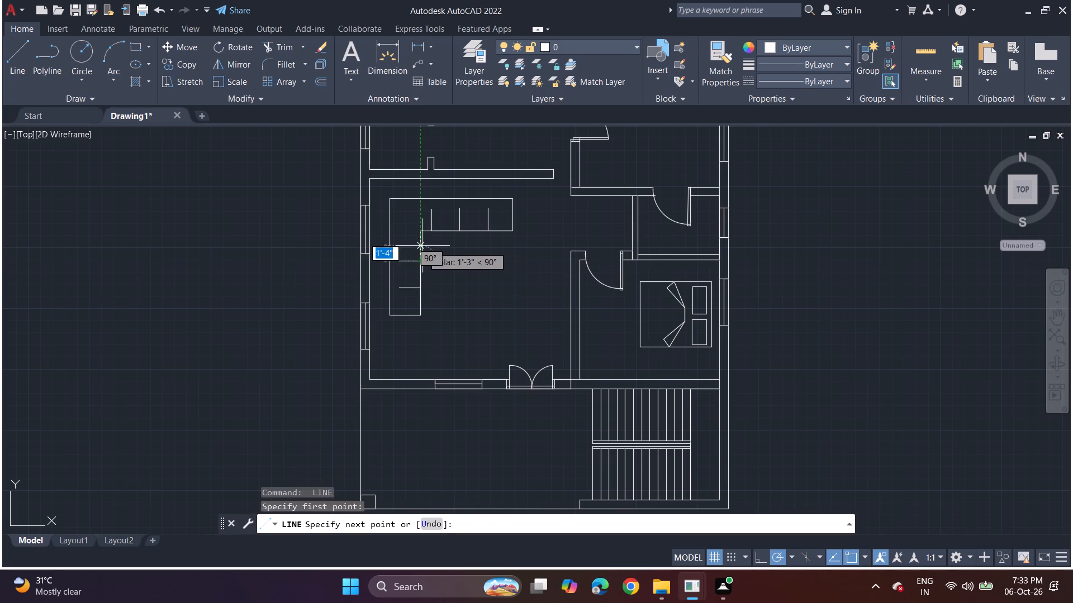
pyautogui.click(422, 245)
pyautogui.click(400, 241)
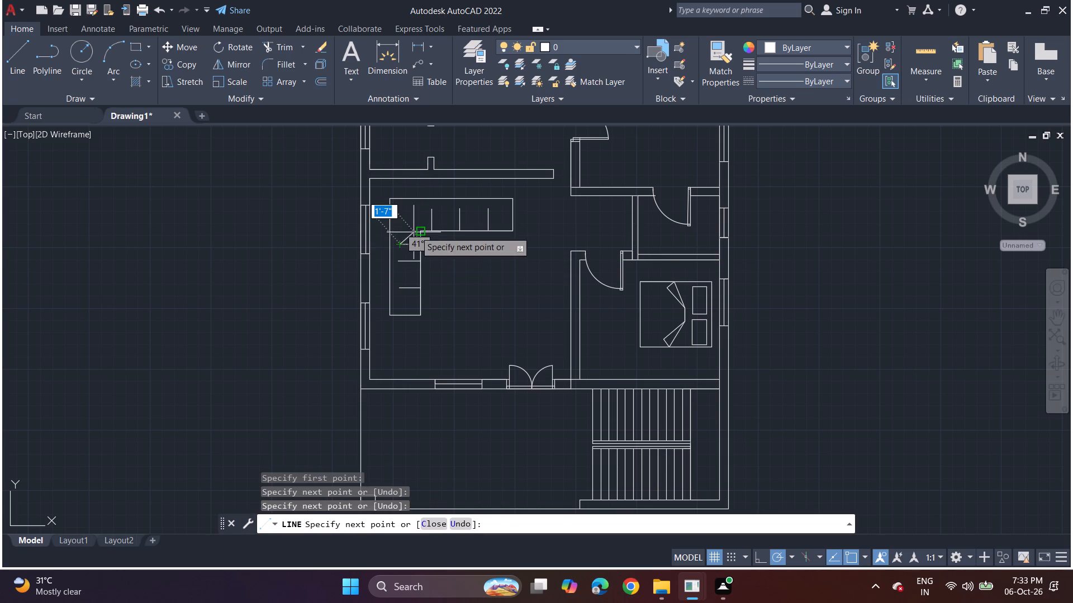
pyautogui.press('space')
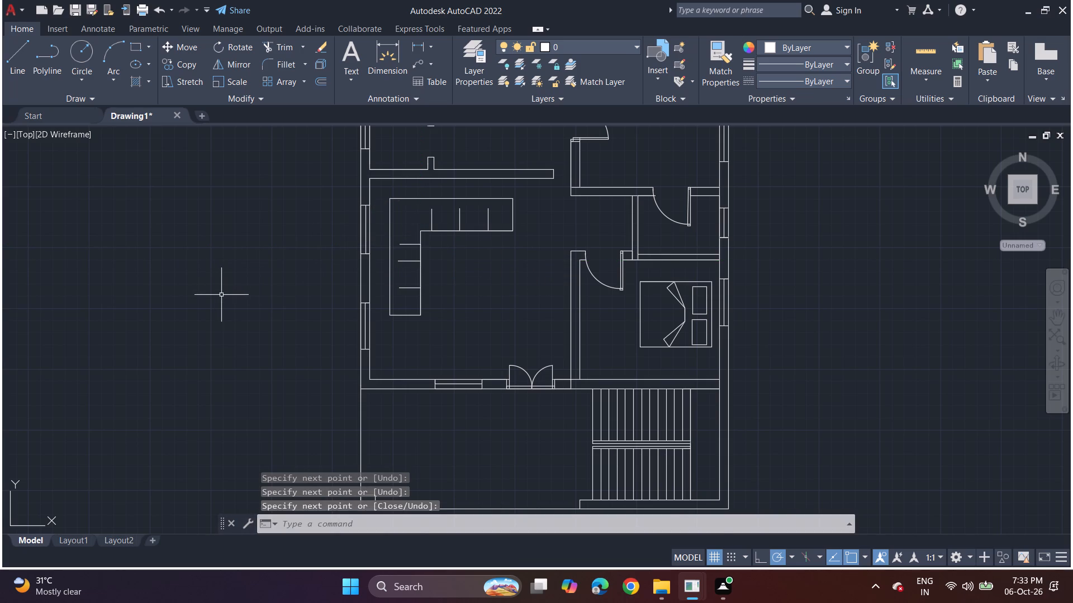
# Draw a rectangular table in front of the L-shaped sofa, about 6'-2" long in the north-south direction.
pyautogui.click(23, 58)
pyautogui.click(450, 262)
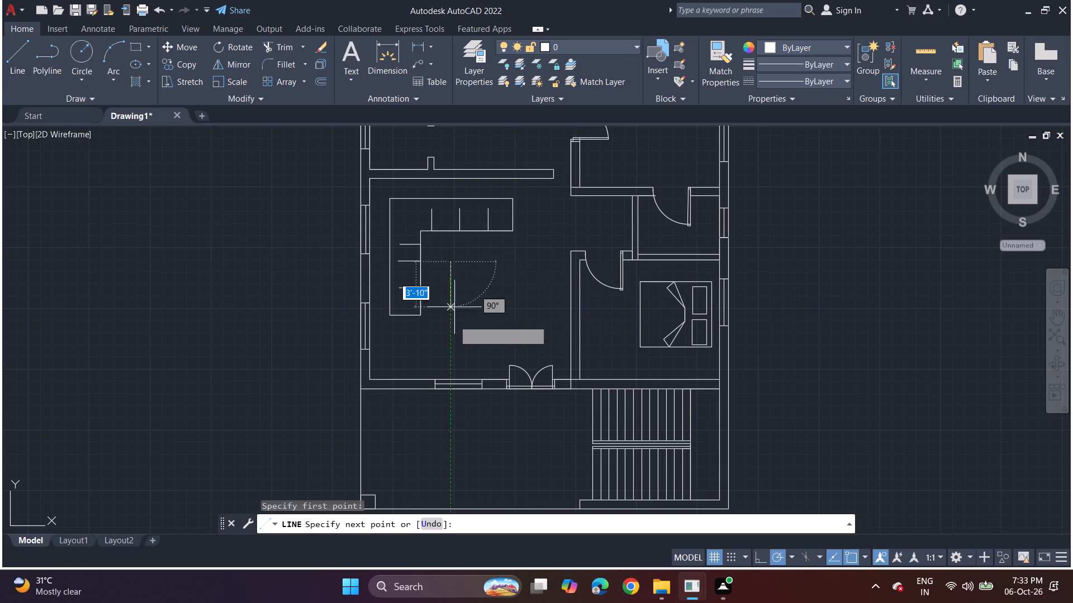
pyautogui.click(453, 334)
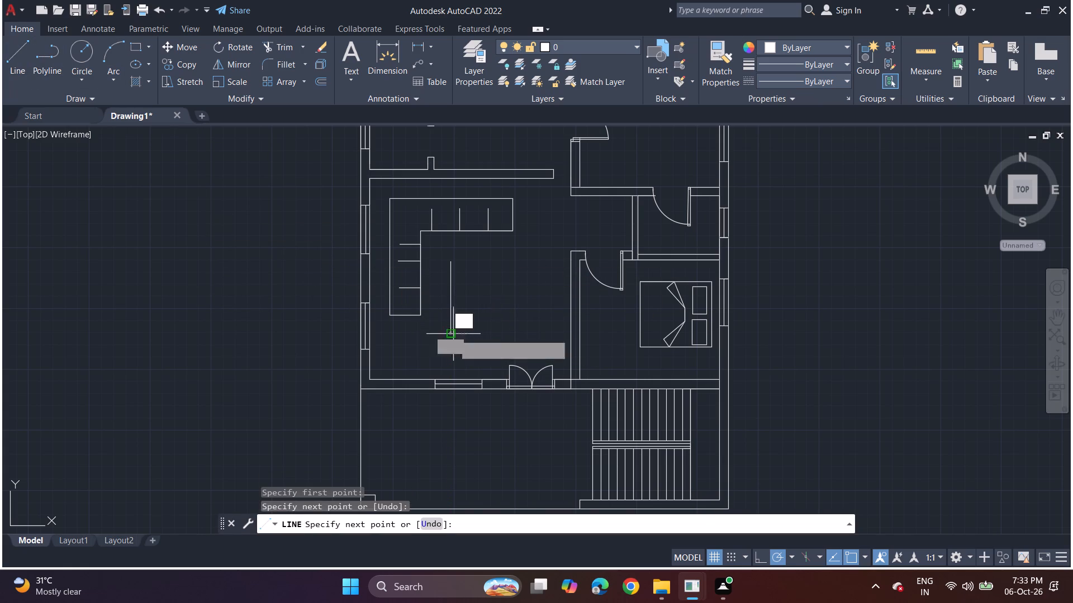
pyautogui.click(497, 334)
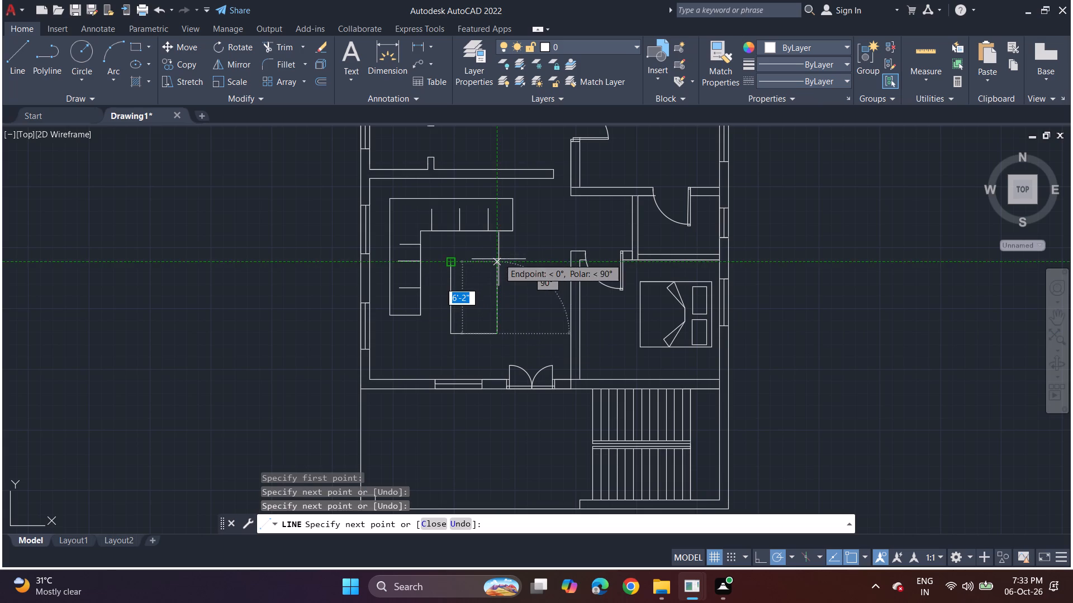
pyautogui.click(498, 261)
pyautogui.click(454, 260)
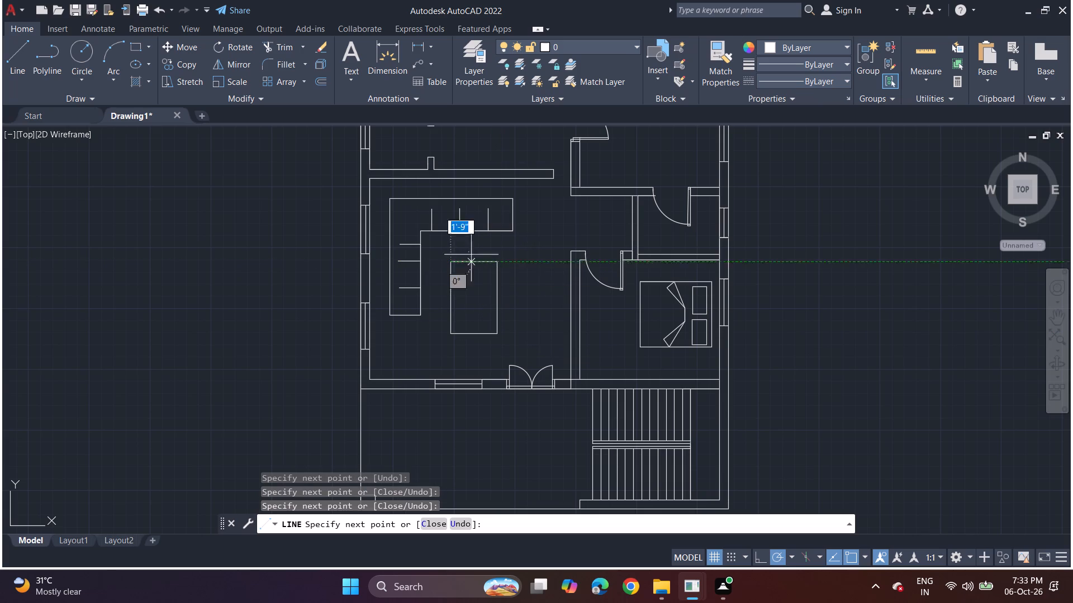
pyautogui.press('space')
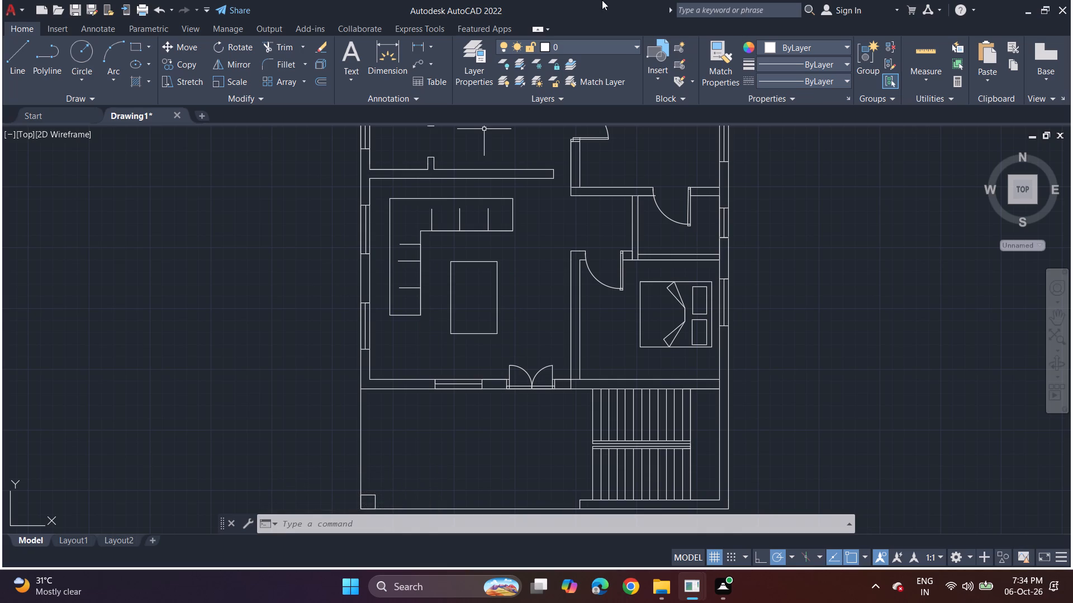
# Draw two three-point arcs across the north arm's seat dividers, from the sofa's northeast corner to the middle divider and onward through the west divider.
pyautogui.click(103, 70)
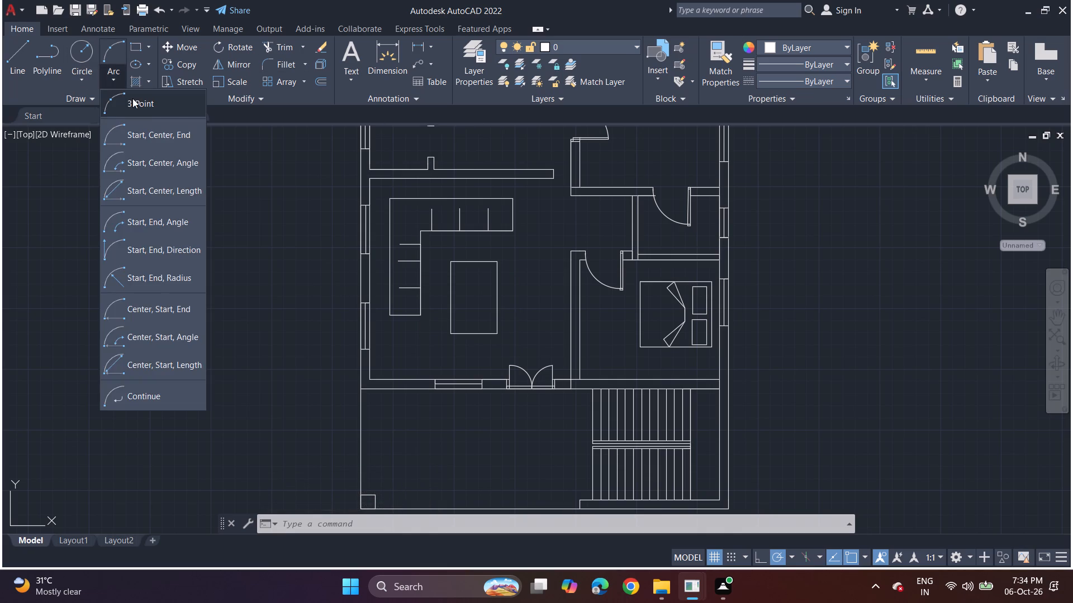
pyautogui.click(132, 98)
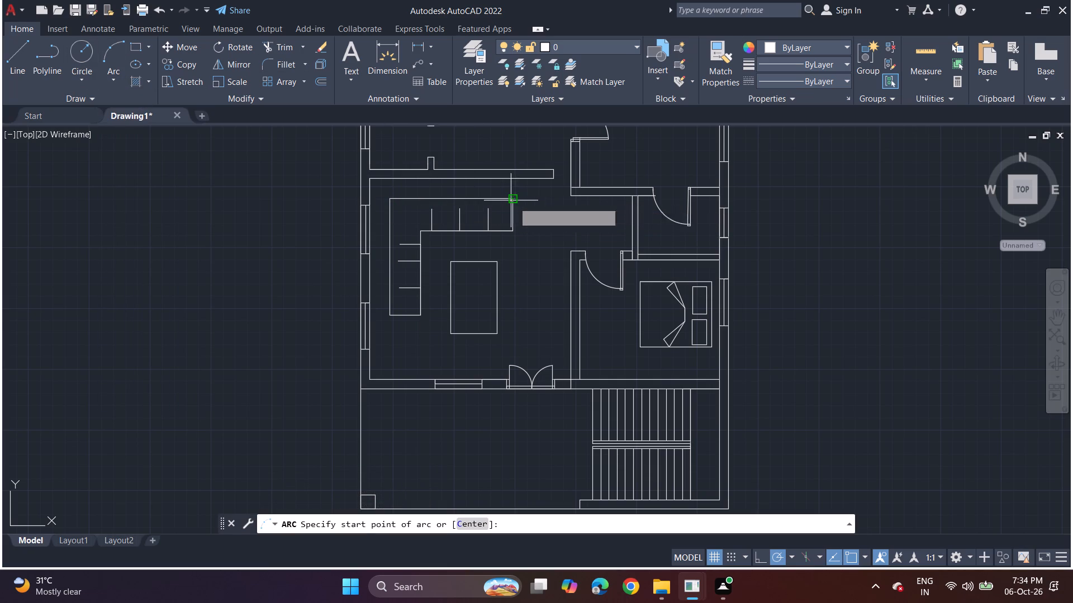
pyautogui.click(511, 200)
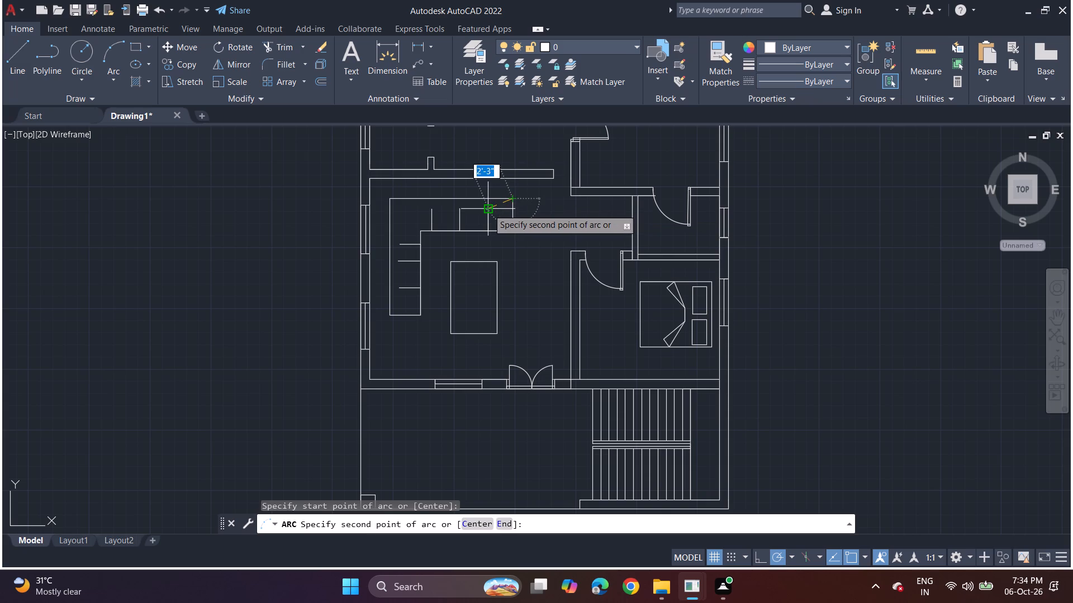
pyautogui.click(488, 209)
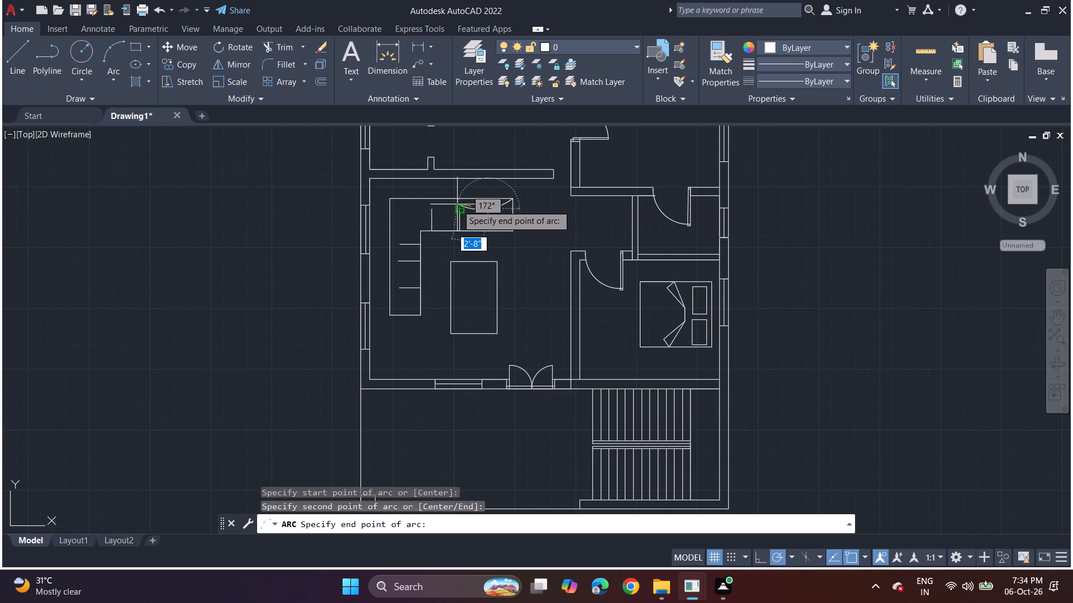
pyautogui.click(457, 207)
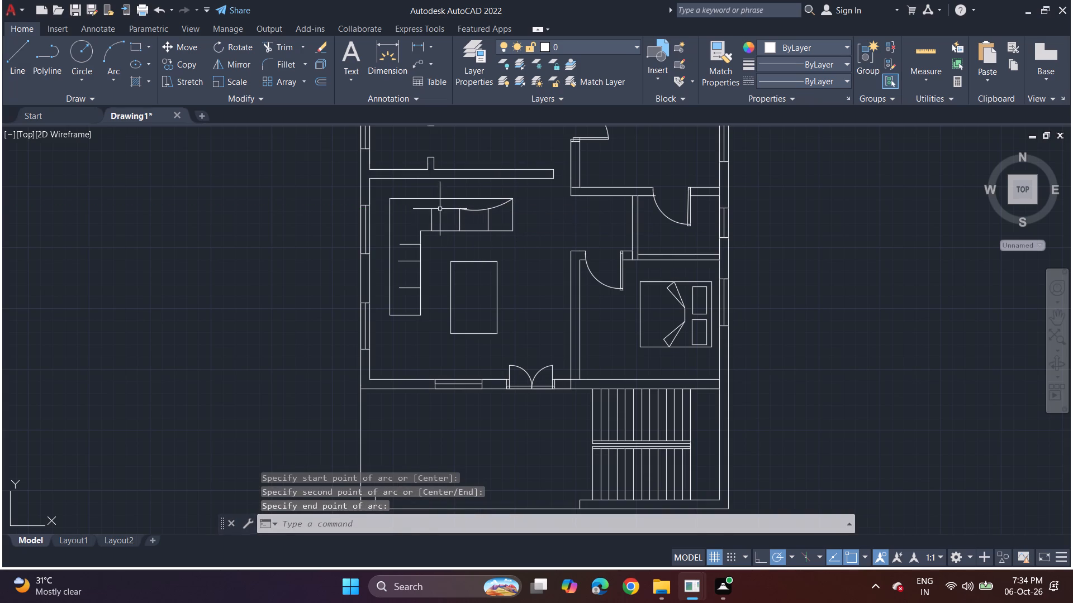
pyautogui.press('space')
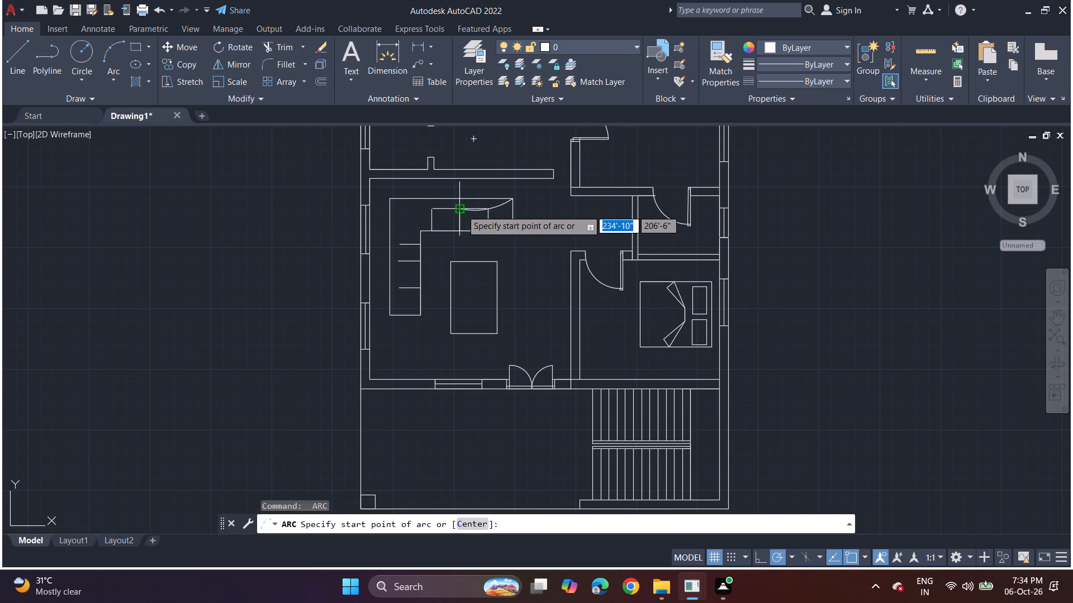
pyautogui.click(462, 210)
pyautogui.click(434, 213)
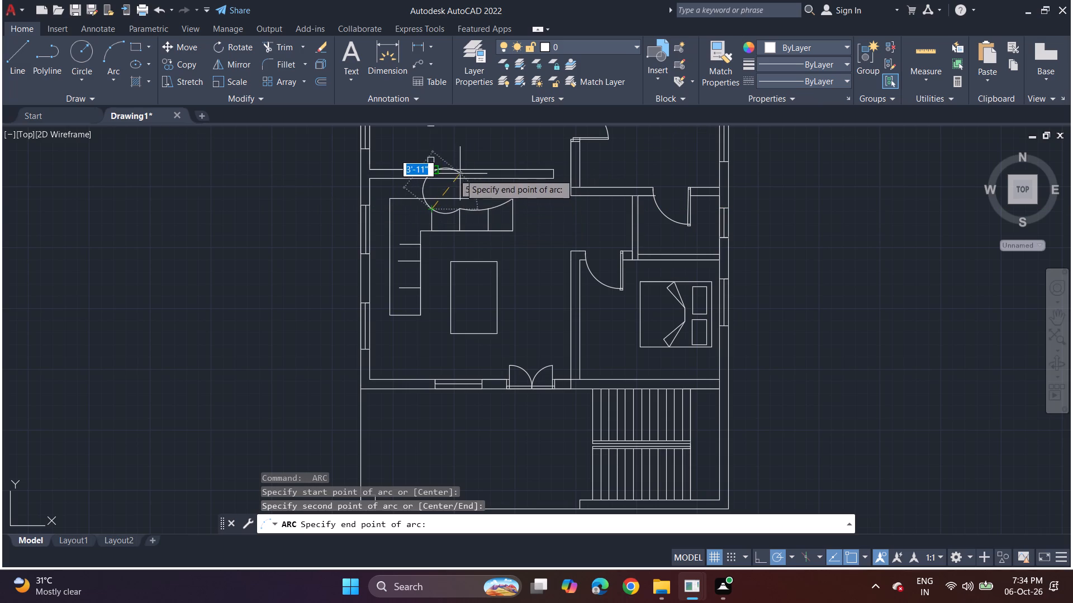
pyautogui.click(458, 175)
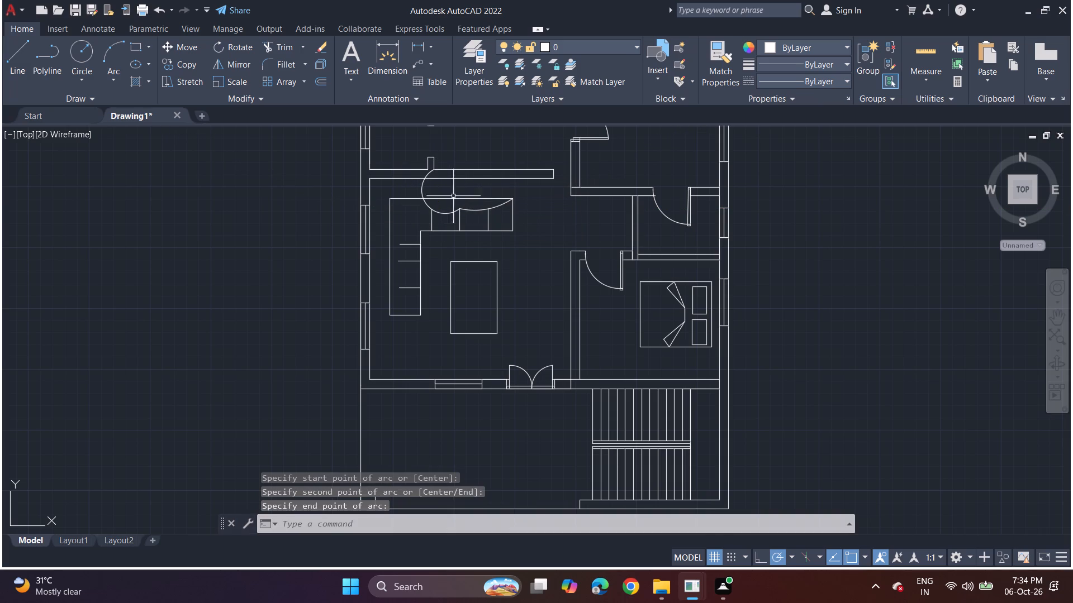
# Trim off the part of the second cushion arc that extends north beyond the sofa outline and across the wall.
pyautogui.scroll(2, 421, 192)
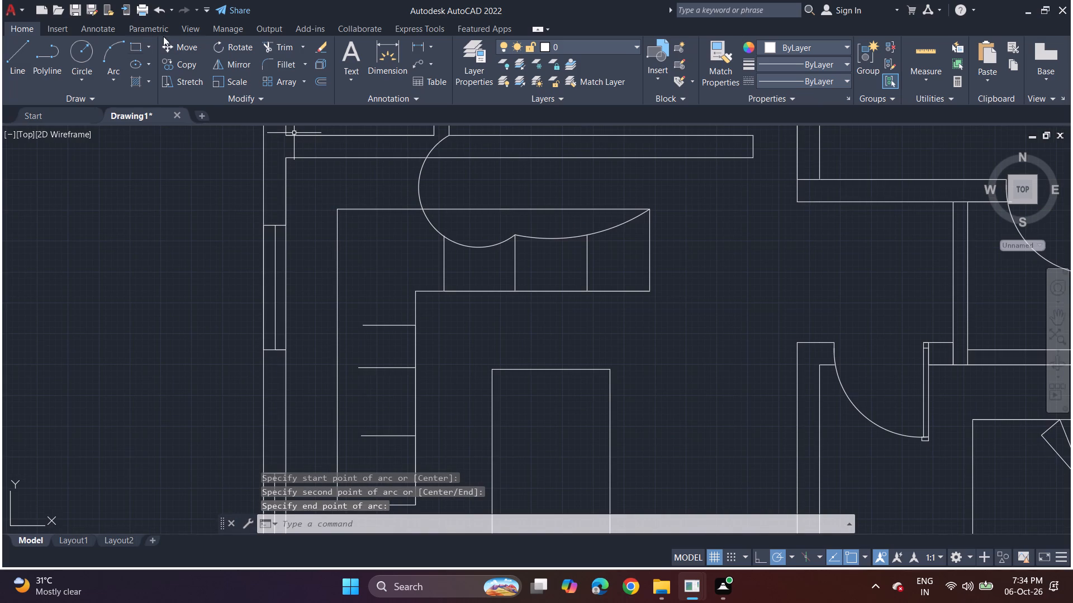
pyautogui.click(279, 46)
pyautogui.click(417, 174)
pyautogui.click(421, 174)
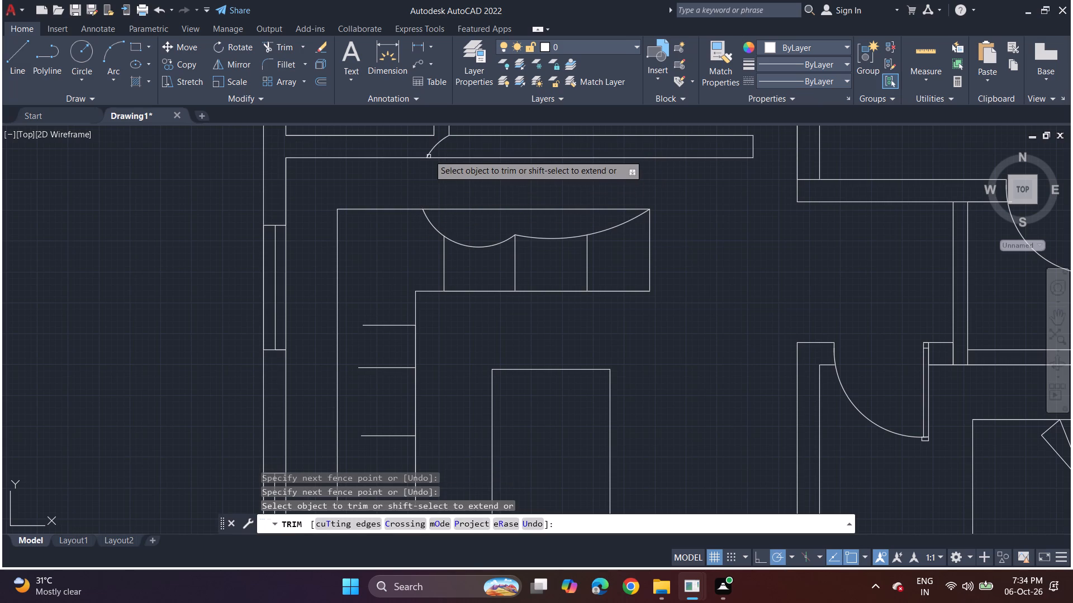
pyautogui.click(428, 153)
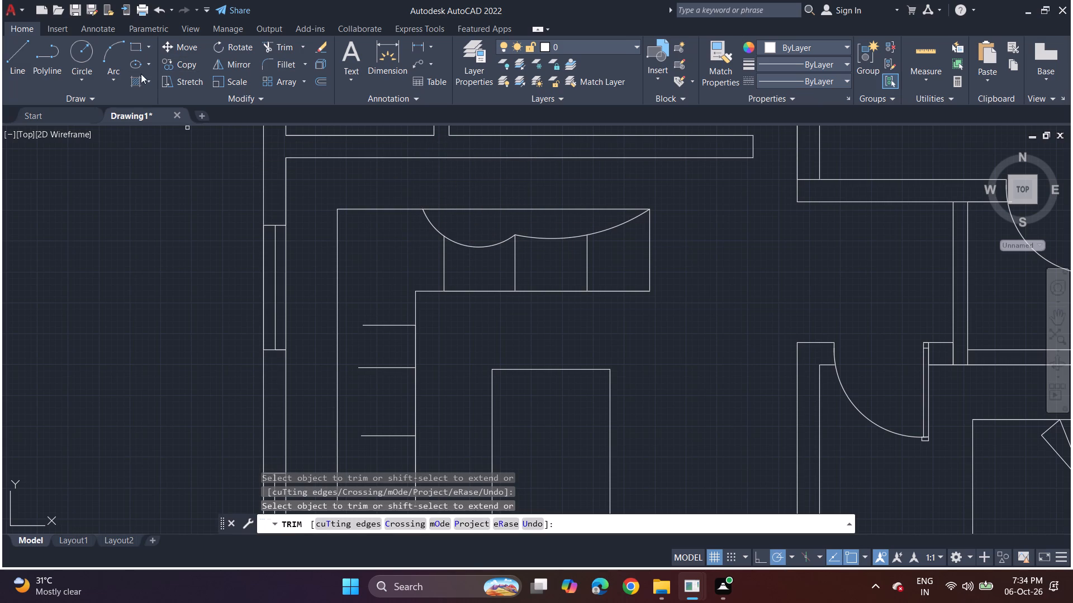
# Draw a three-point corner arc from the north arm's west divider through the west arm's north divider to the south divider's inner end.
pyautogui.click(116, 78)
pyautogui.click(124, 105)
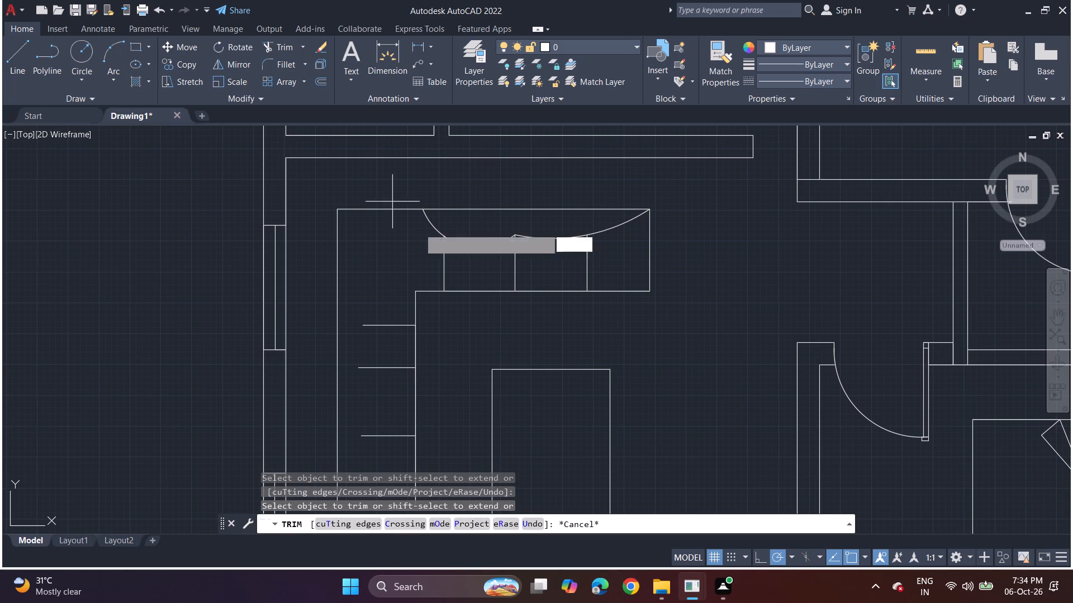
pyautogui.click(443, 233)
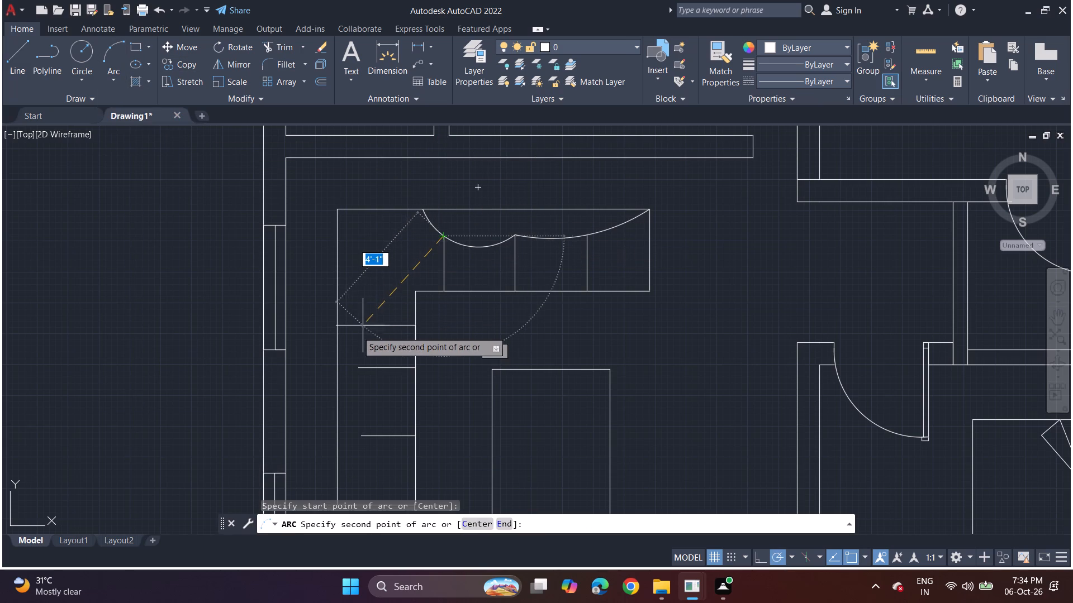
pyautogui.click(368, 322)
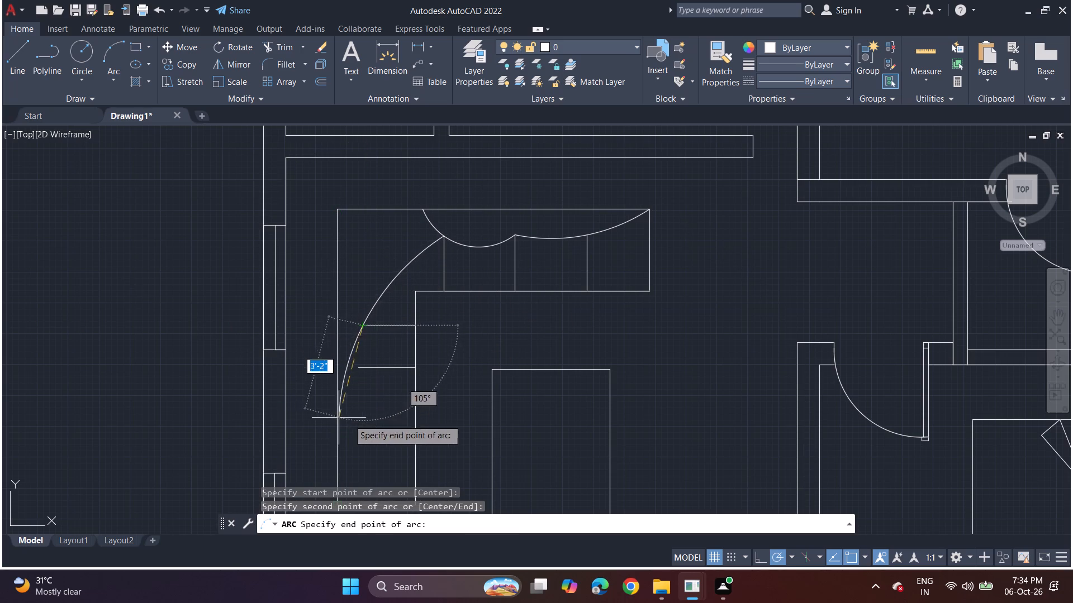
pyautogui.click(411, 409)
# Draw three three-point arcs linking the west ends of the west arm's seat dividers, the last passing through the sofa's southwest corner.
pyautogui.moveTo(426, 339); pyautogui.dragTo(428, 212, button='middle')
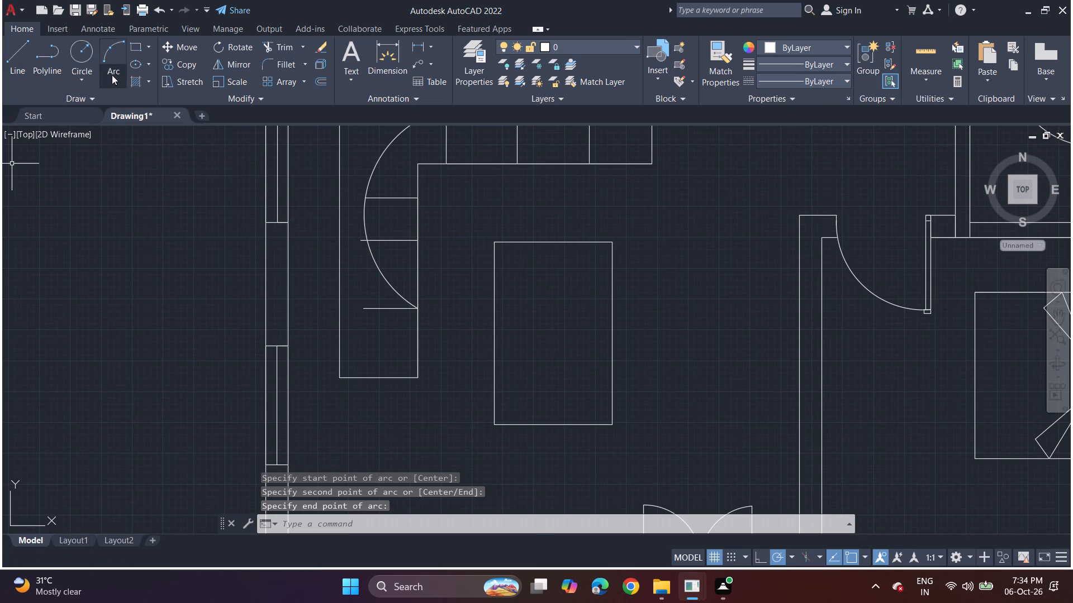
pyautogui.click(107, 81)
pyautogui.click(137, 109)
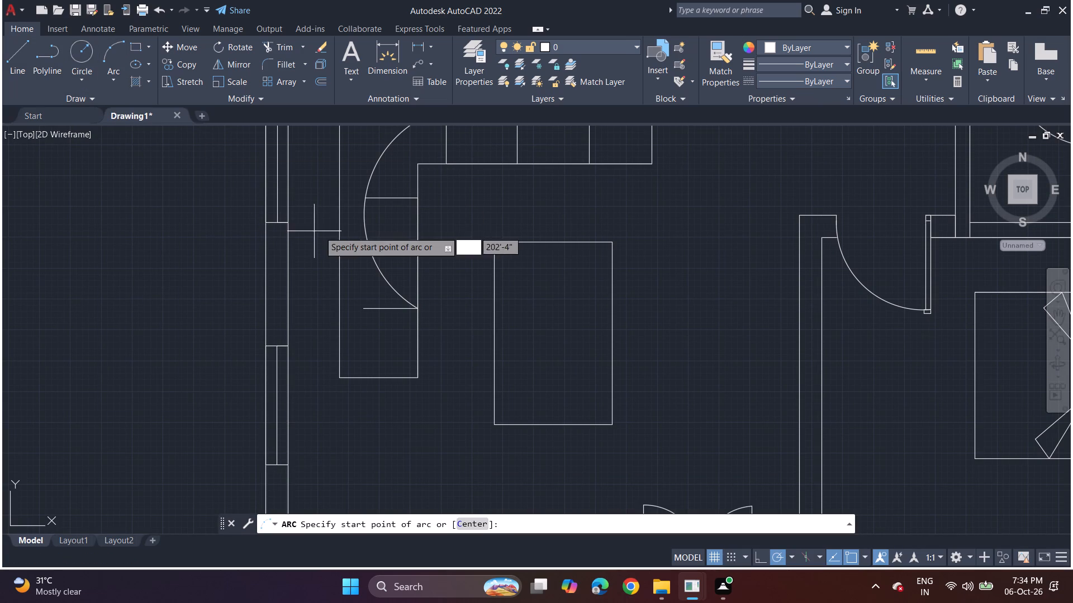
pyautogui.click(367, 199)
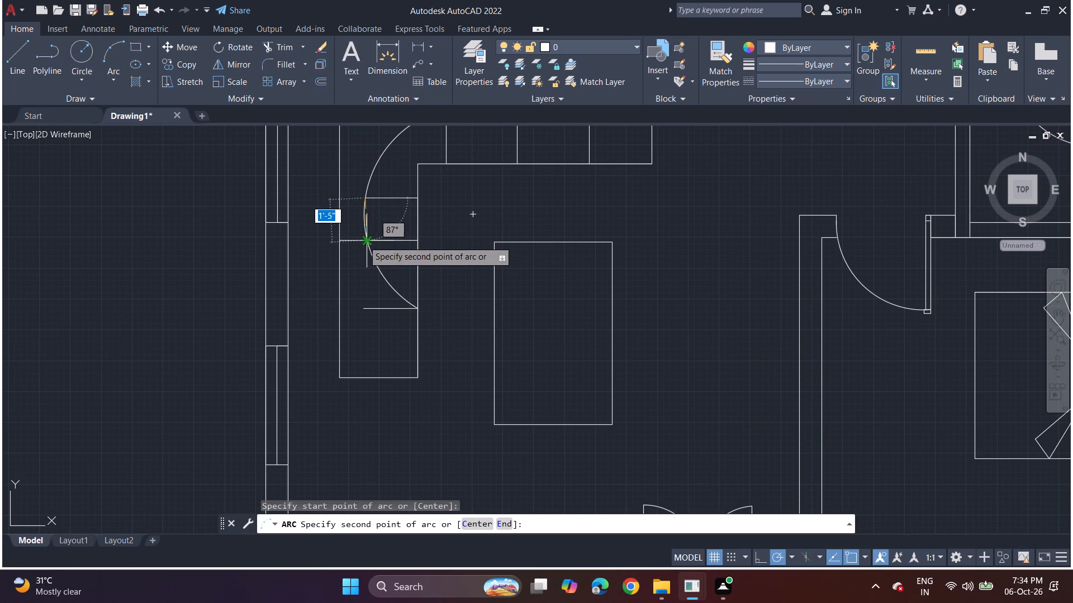
pyautogui.click(361, 242)
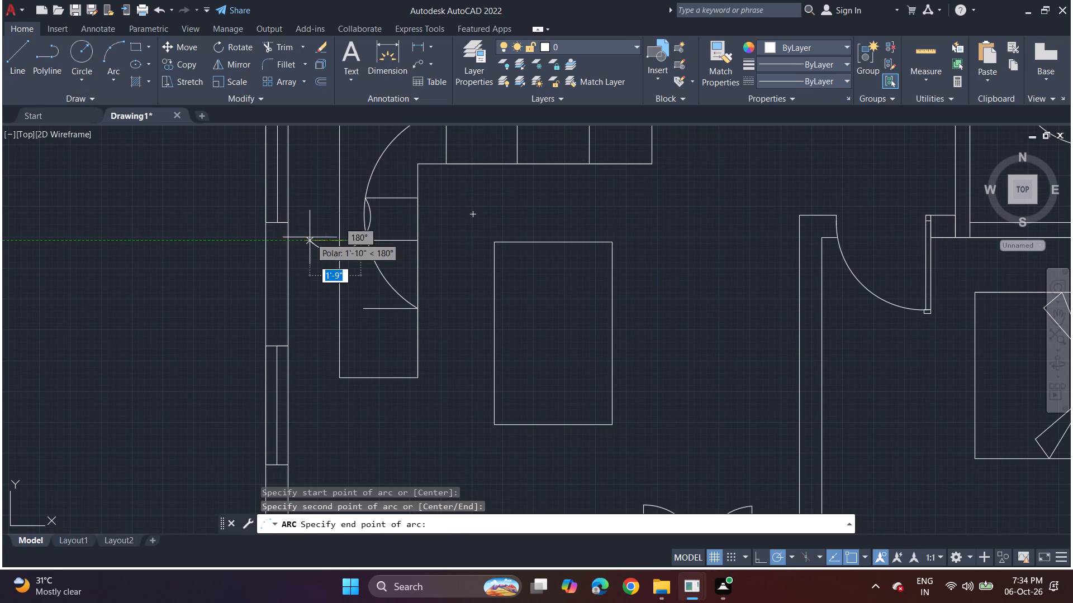
pyautogui.click(324, 241)
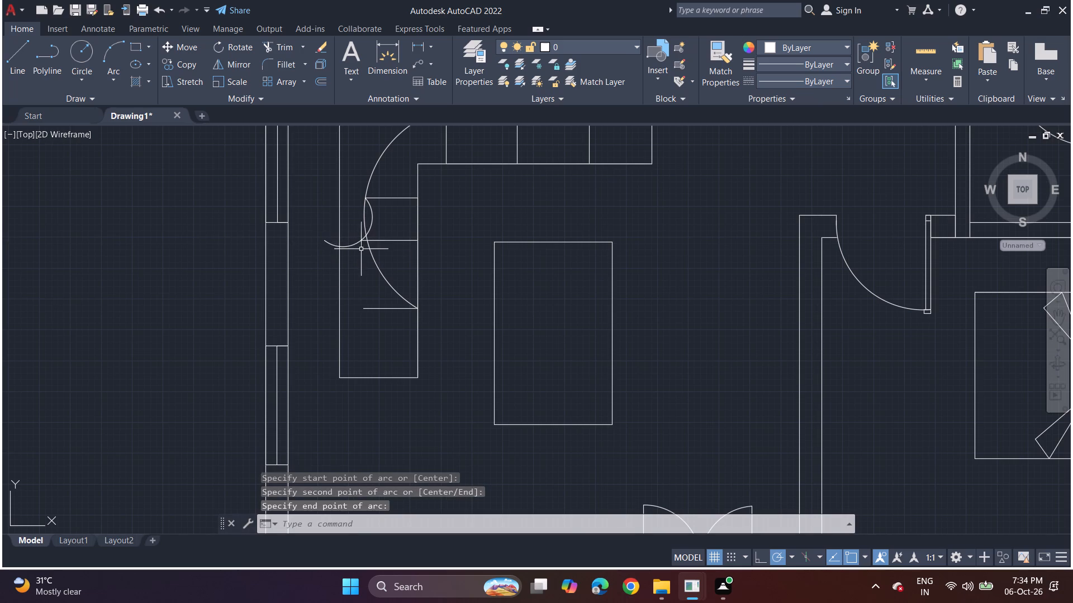
pyautogui.press('space')
pyautogui.click(363, 243)
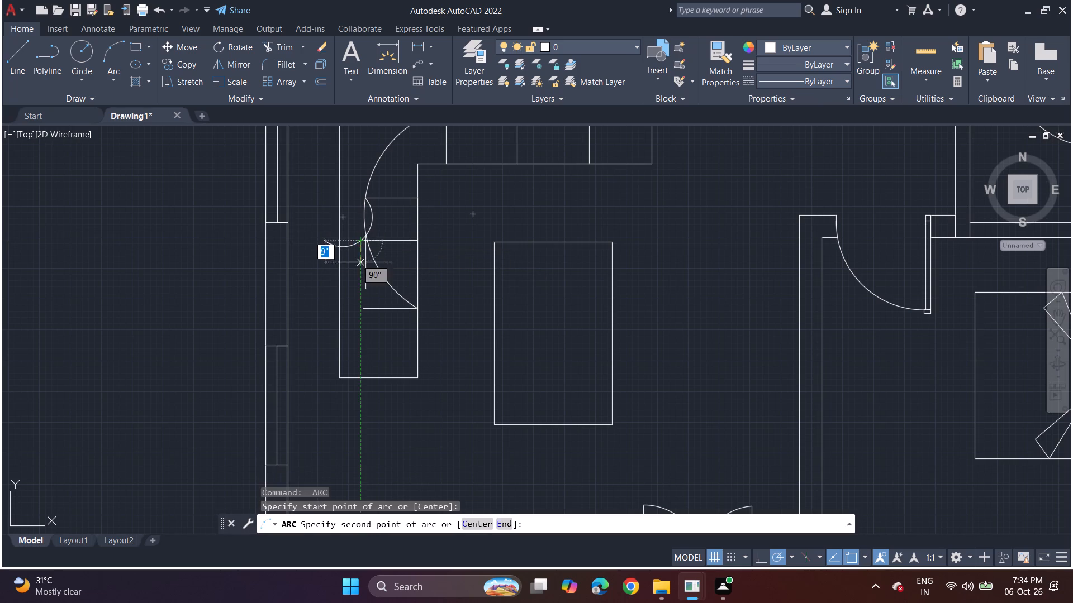
pyautogui.click(367, 312)
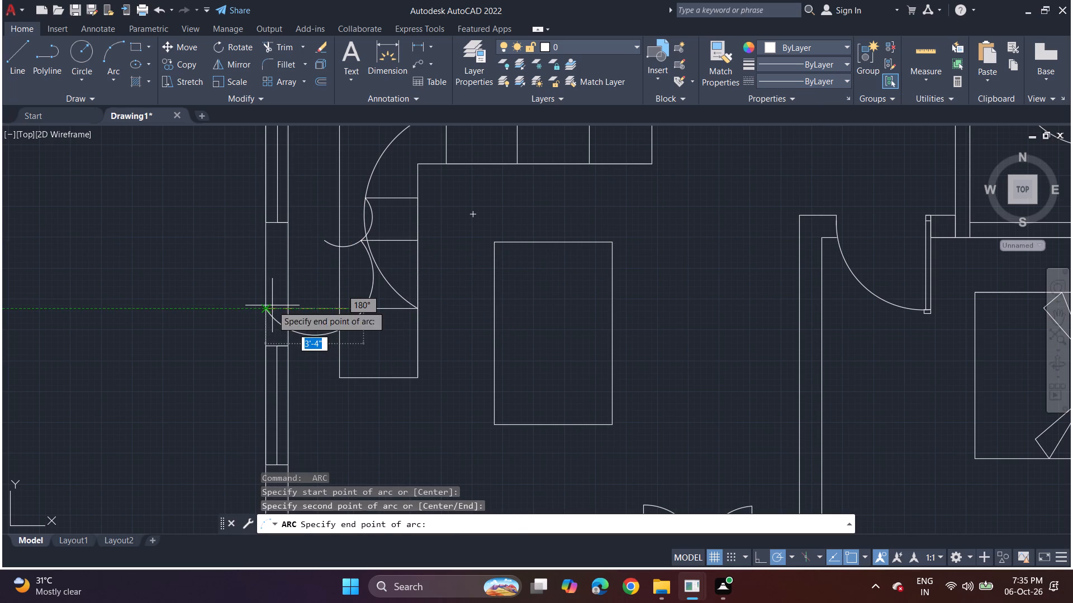
pyautogui.click(296, 308)
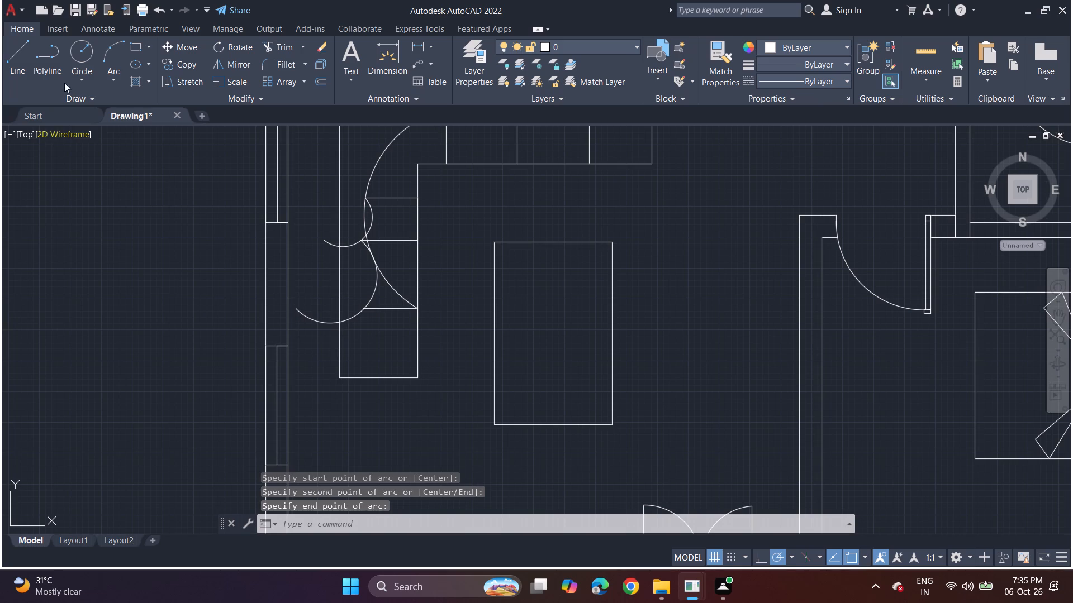
pyautogui.press('space')
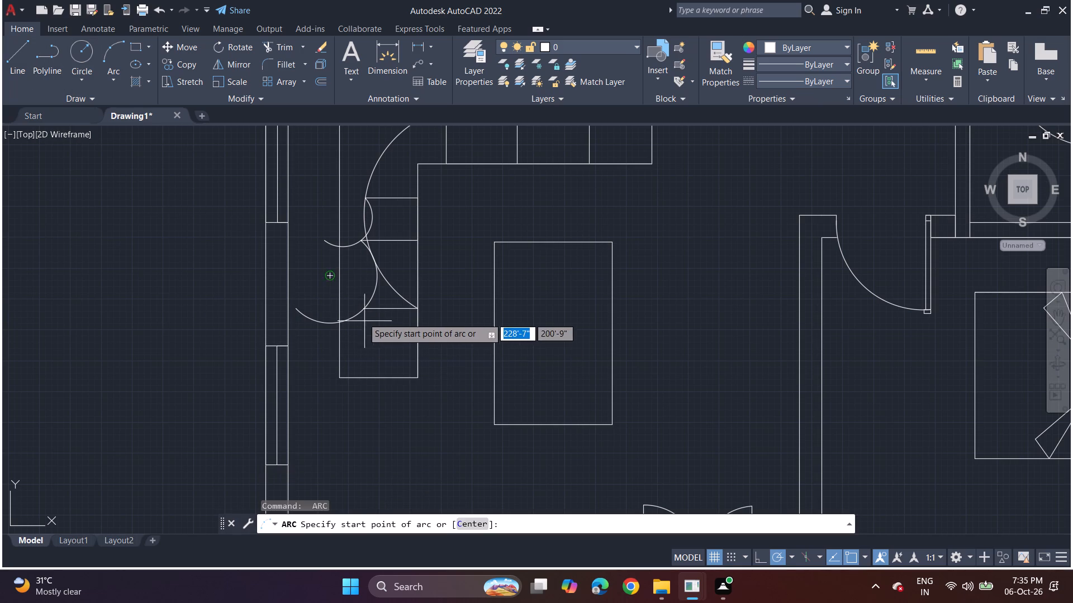
pyautogui.click(362, 308)
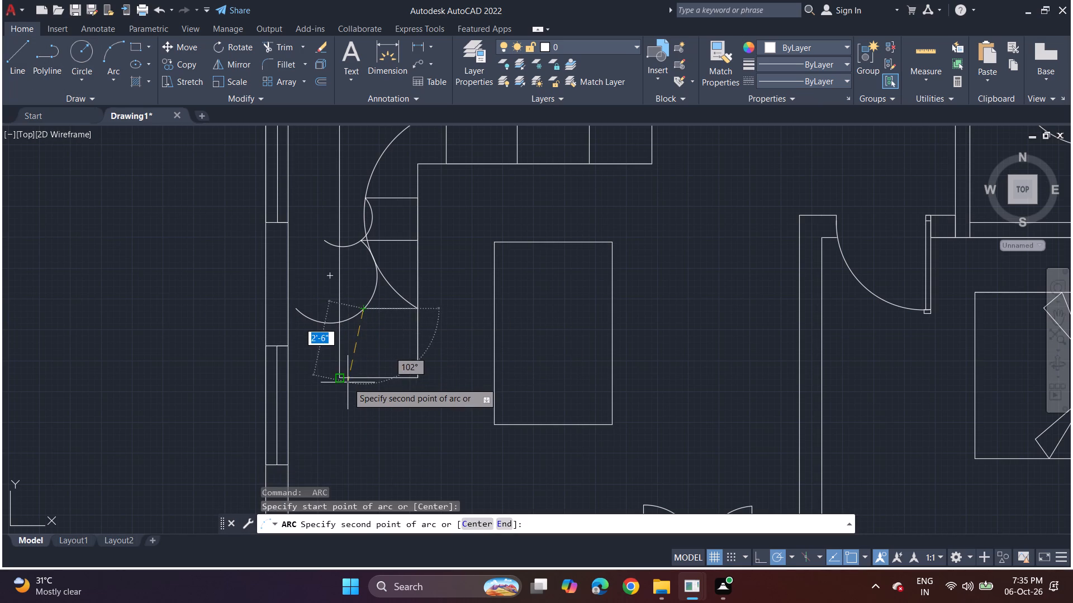
pyautogui.click(338, 377)
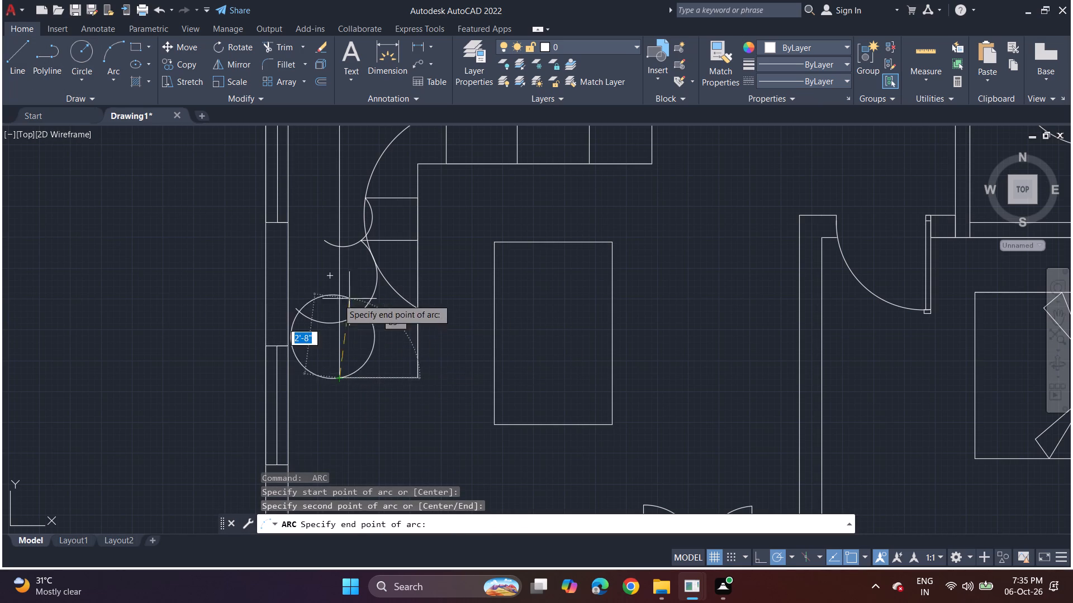
pyautogui.click(320, 310)
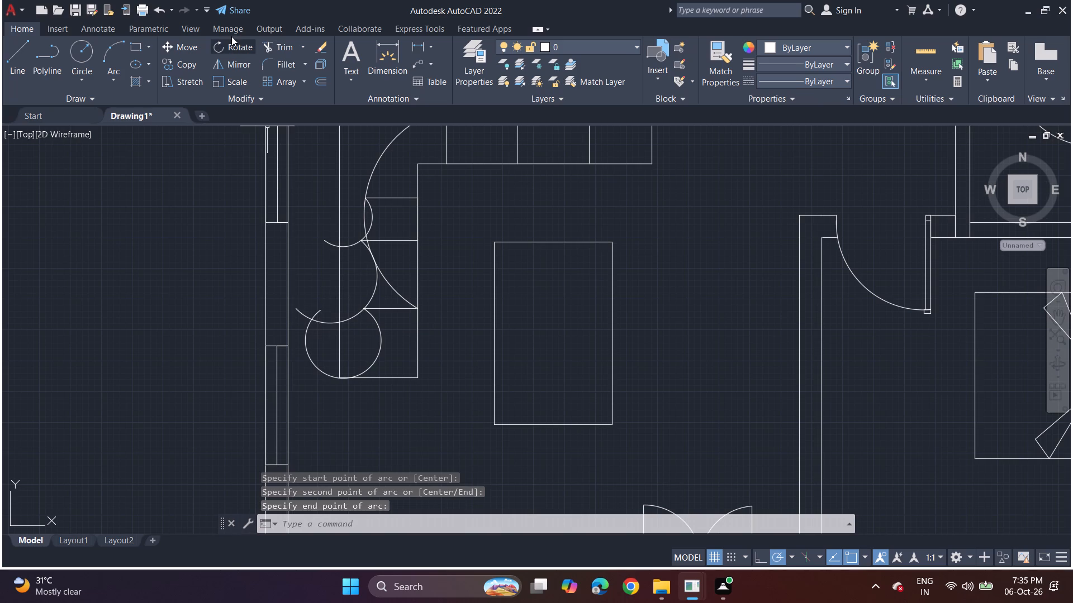
# Trim the west arm's three cushion arcs outside the sofa's west edge, and the upper two back to their divider ends.
pyautogui.click(268, 48)
pyautogui.click(325, 370)
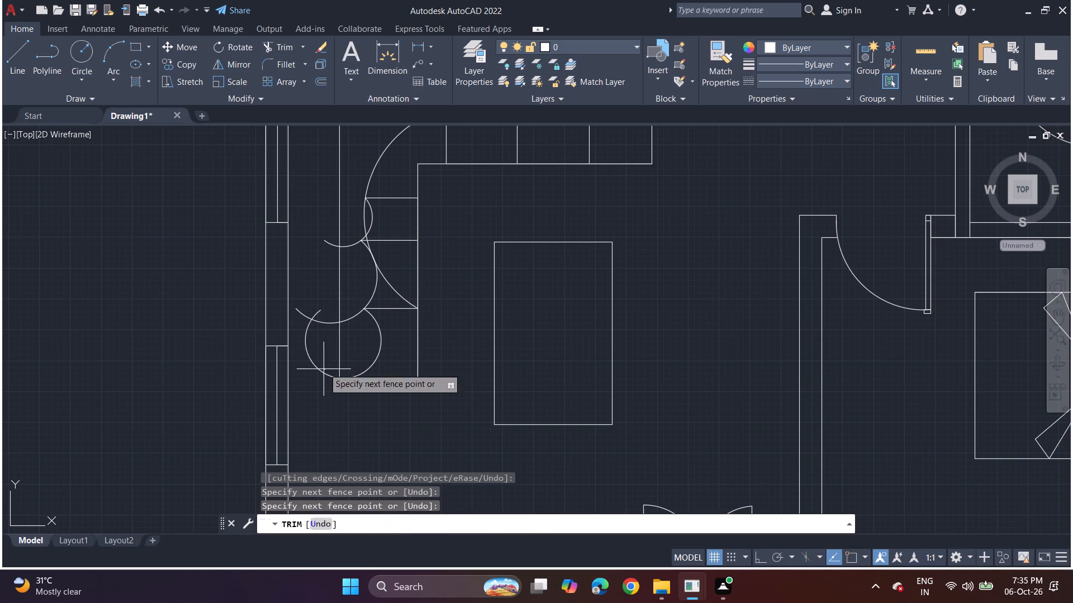
pyautogui.moveTo(326, 353); pyautogui.dragTo(322, 370)
pyautogui.click(322, 370)
pyautogui.doubleClick(322, 373)
pyautogui.moveTo(324, 341); pyautogui.dragTo(315, 253)
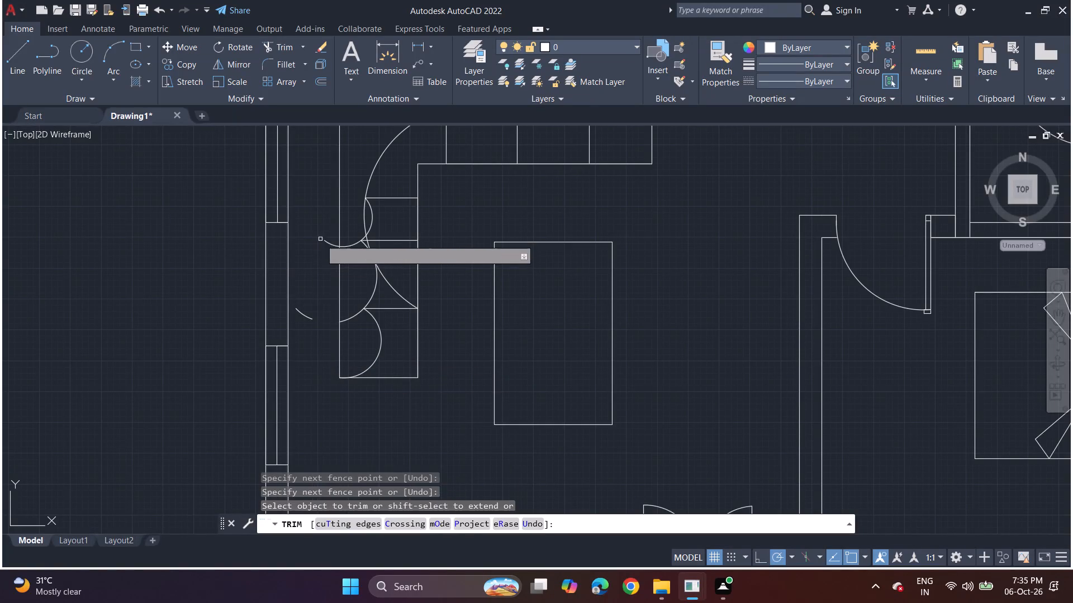
pyautogui.moveTo(321, 238); pyautogui.dragTo(324, 245)
pyautogui.click(324, 243)
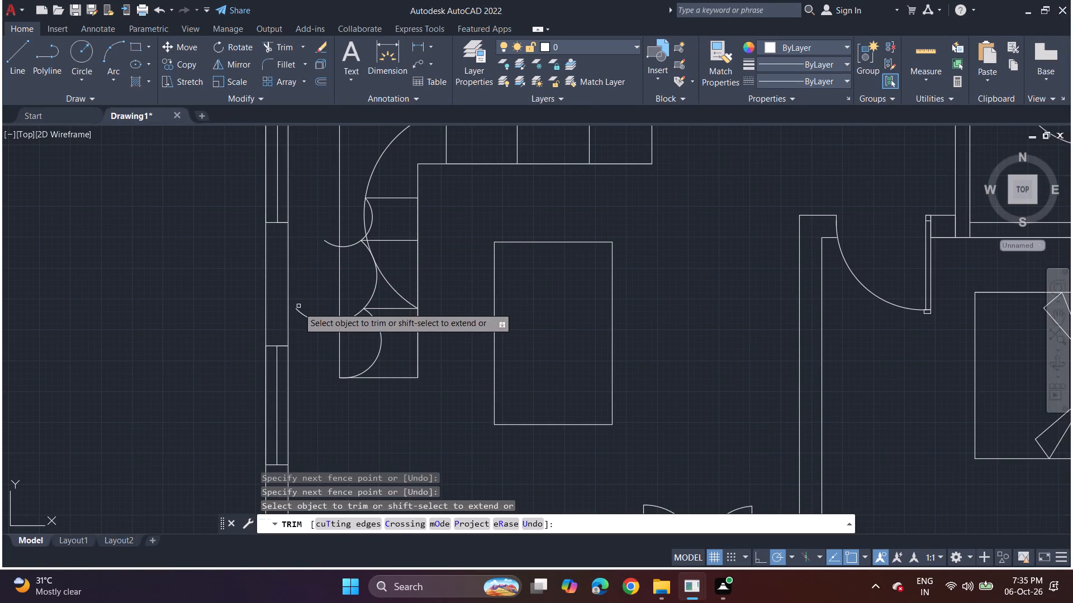
pyautogui.click(298, 307)
pyautogui.click(305, 312)
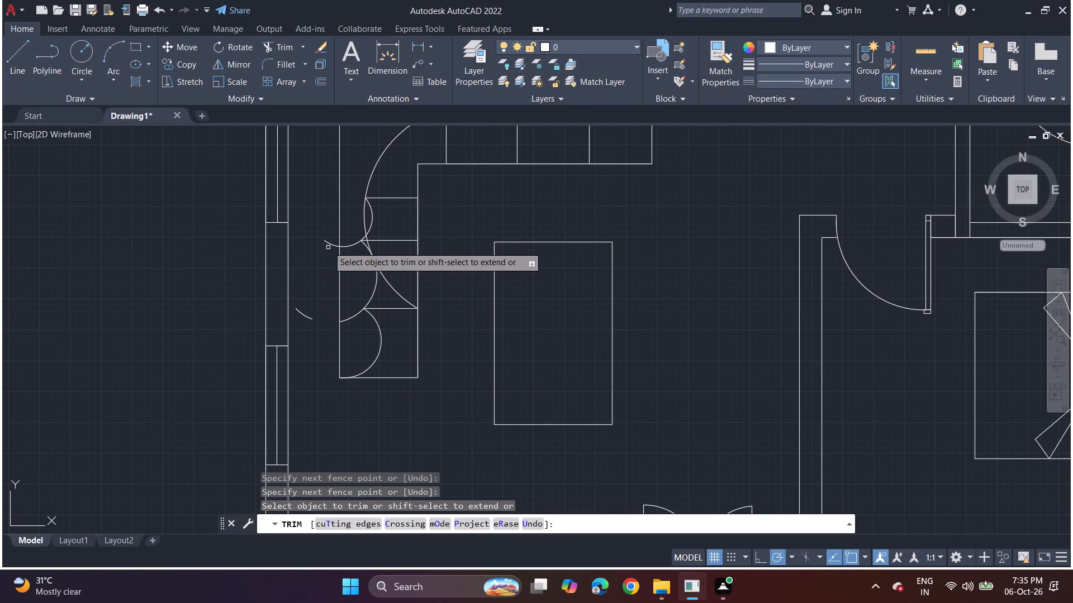
pyautogui.moveTo(327, 246); pyautogui.dragTo(325, 236)
pyautogui.click(302, 317)
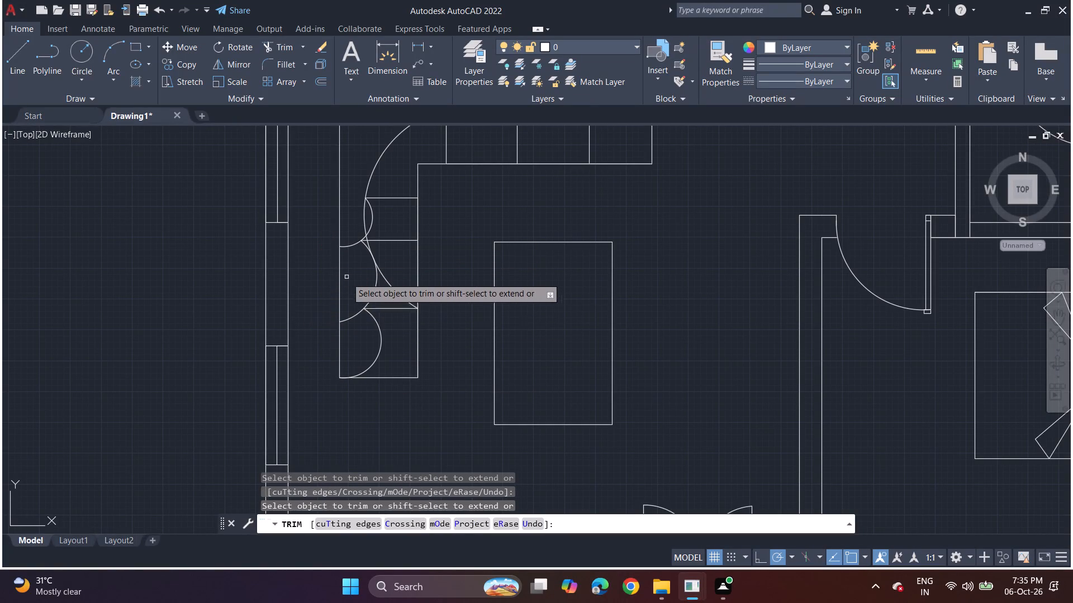
pyautogui.click(355, 317)
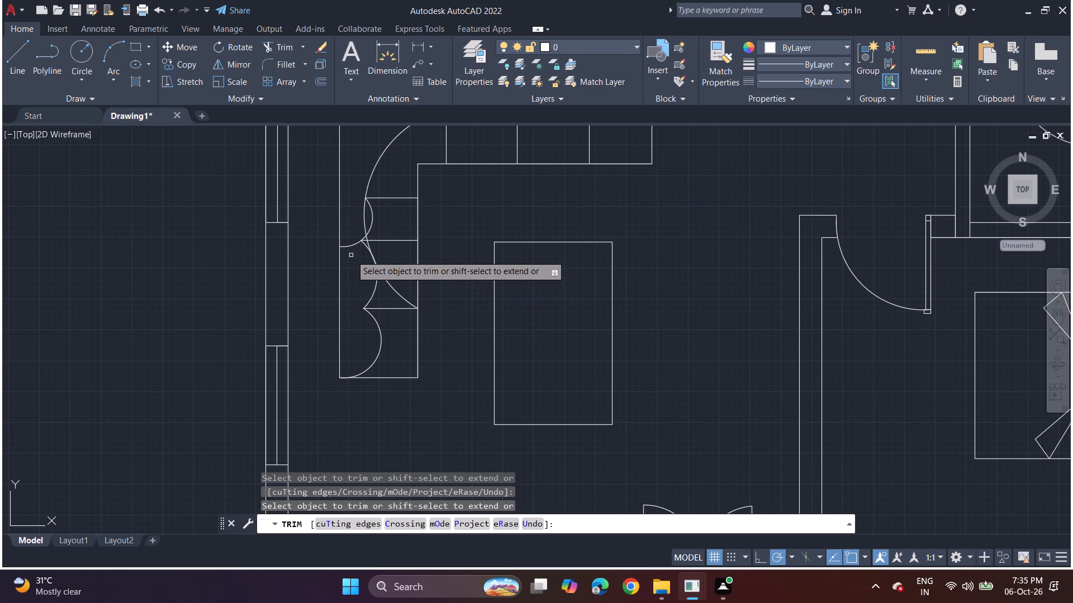
pyautogui.click(341, 247)
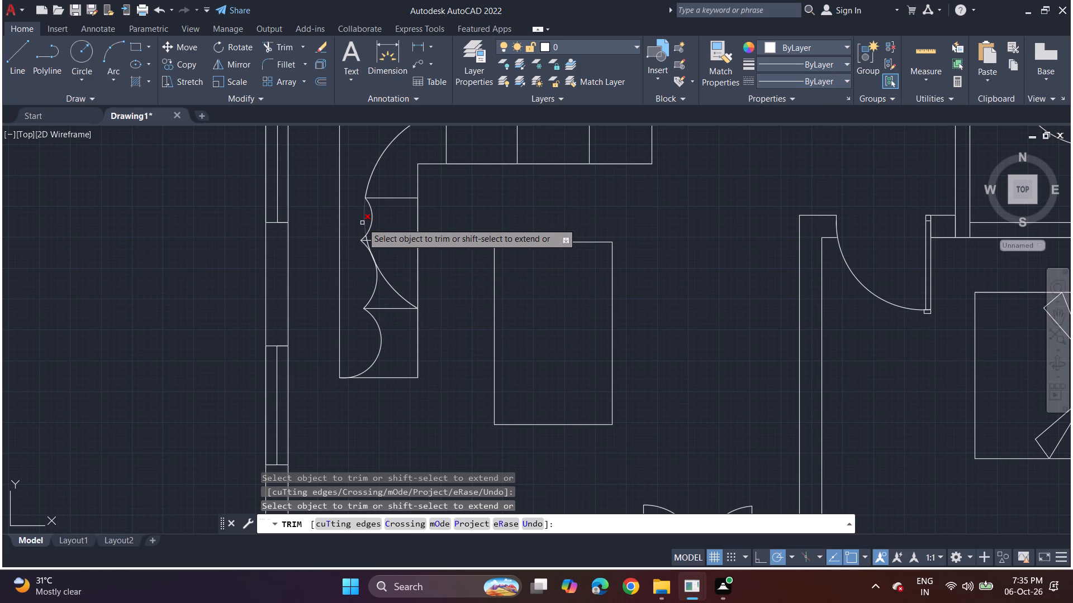
# Trim away the segments of the corner arc that cross the cushion curves and seats in the sofa's west arm.
pyautogui.click(362, 222)
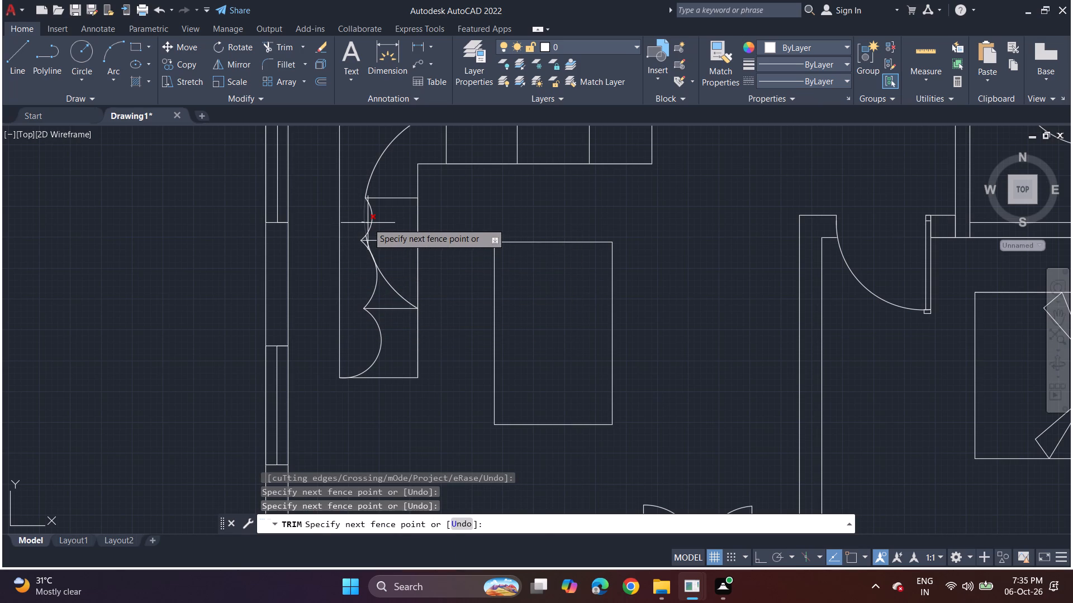
pyautogui.click(368, 222)
pyautogui.click(387, 281)
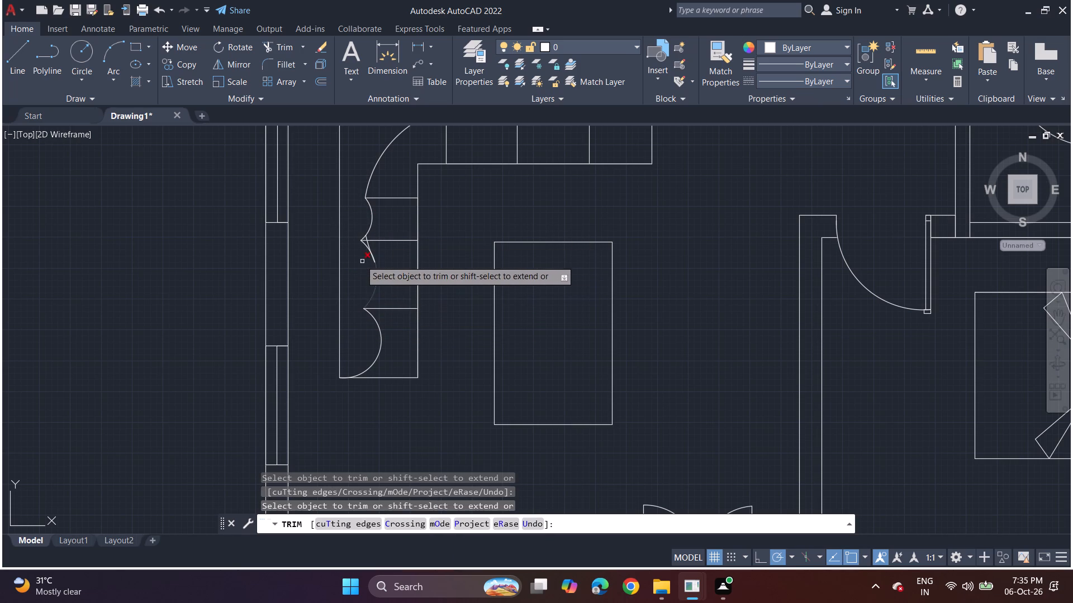
pyautogui.scroll(3, 344, 251)
pyautogui.click(430, 230)
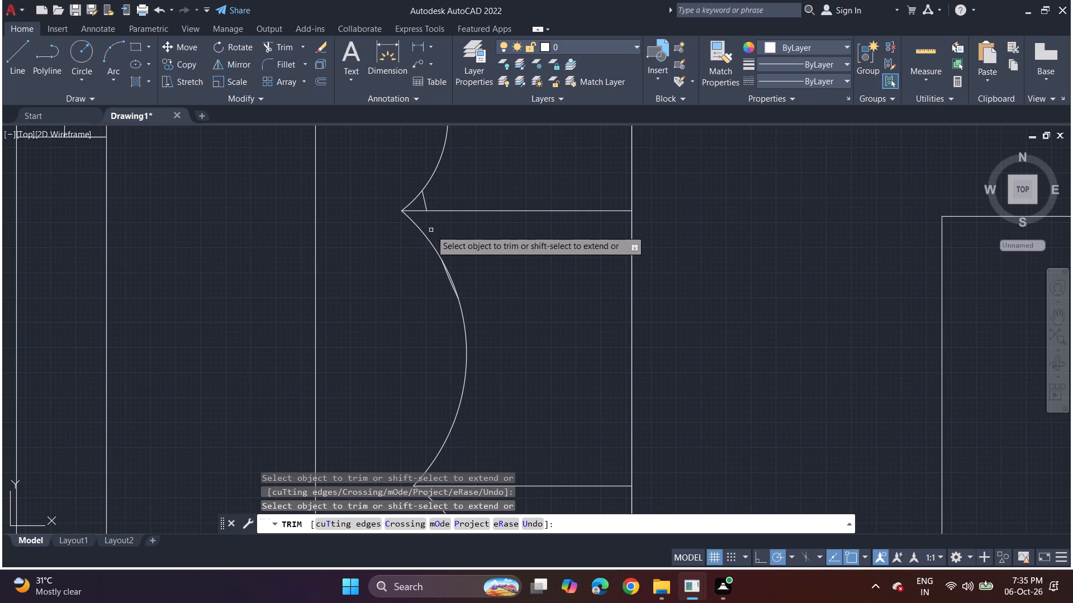
pyautogui.click(421, 203)
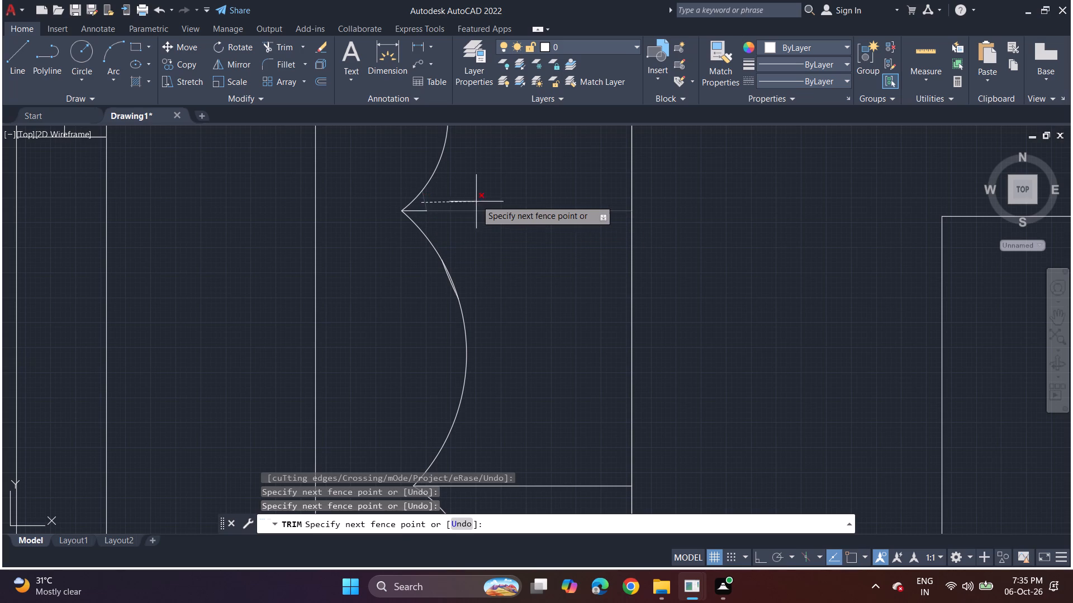
pyautogui.click(469, 196)
# Trim the leftover arc piece between the sofa's north edge and the north arm's westernmost seat divider.
pyautogui.scroll(-6, 441, 198)
pyautogui.moveTo(430, 218); pyautogui.dragTo(396, 233, button='middle')
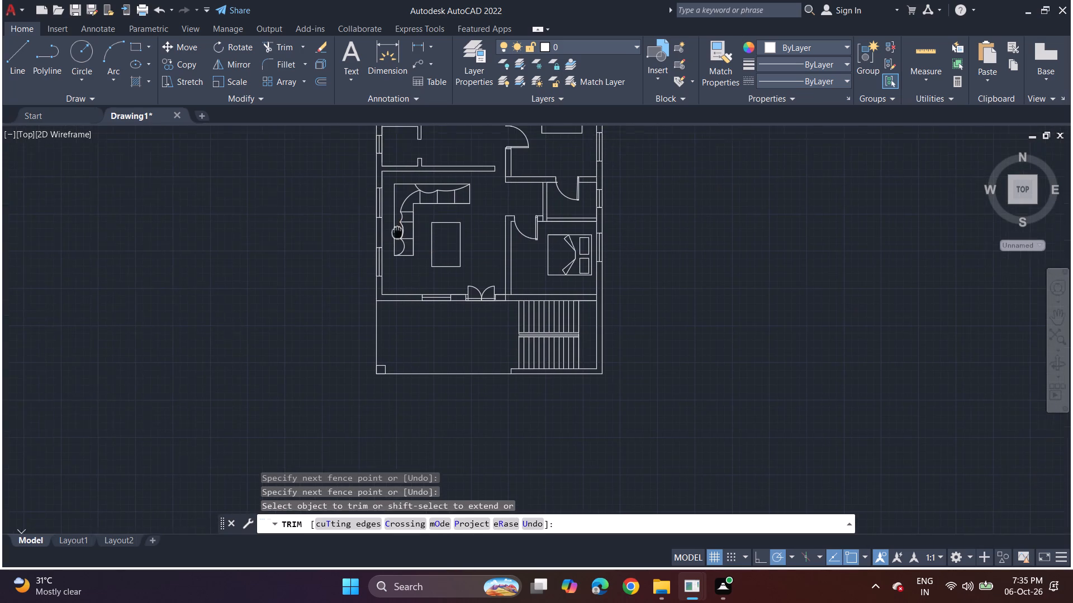
pyautogui.moveTo(396, 233); pyautogui.dragTo(395, 231, button='middle')
pyautogui.scroll(2, 421, 184)
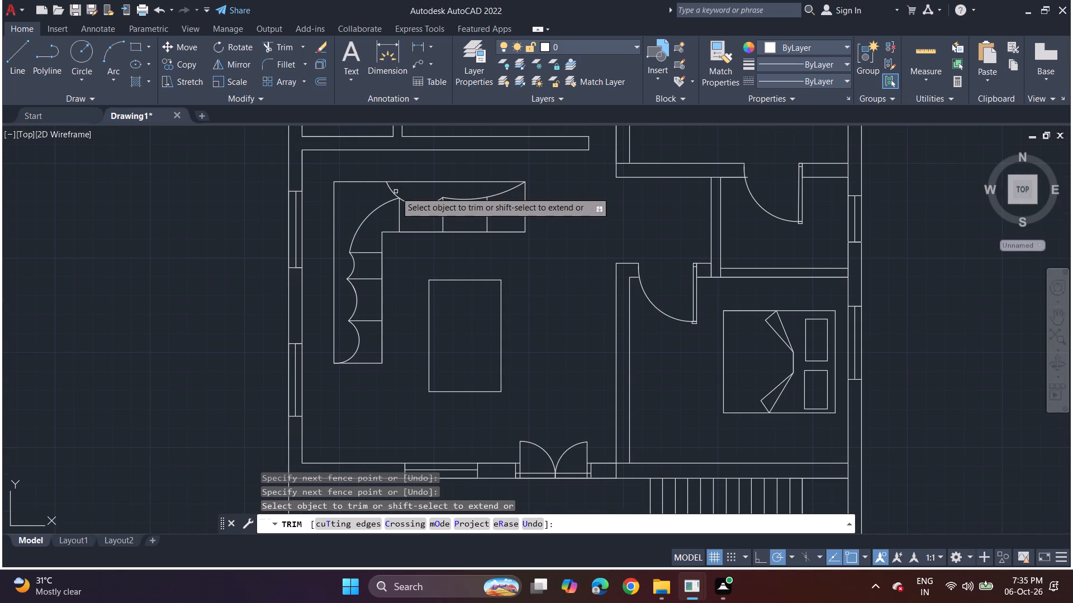
pyautogui.click(393, 194)
# Draw an armrest about 1'-11" long from the sofa's northeast corner with lines, overlapping the east end seat and ending at the cushion arc.
pyautogui.scroll(-2, 402, 257)
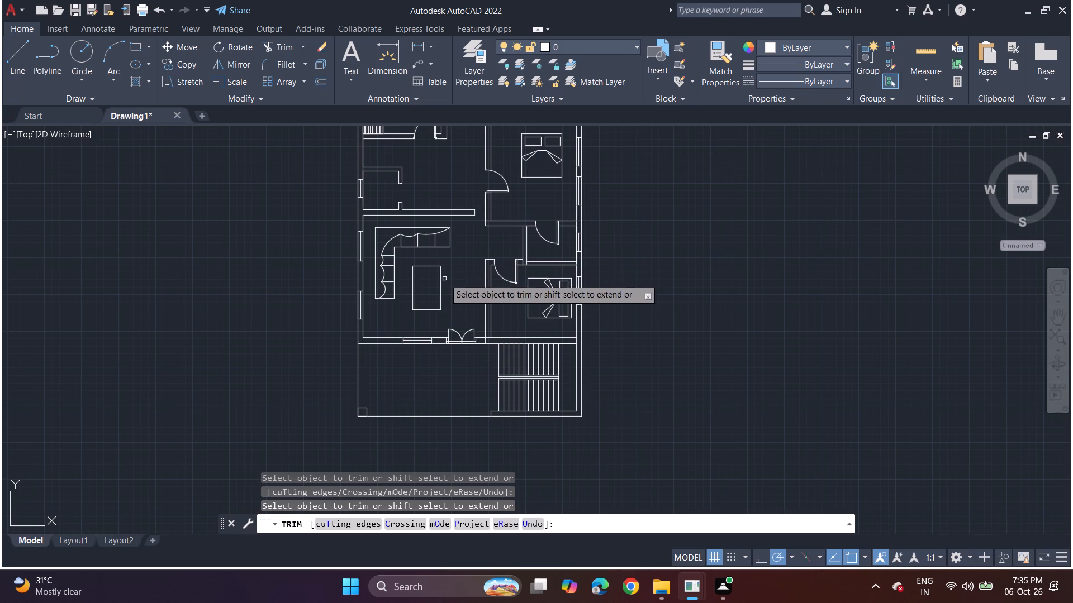
pyautogui.moveTo(448, 292); pyautogui.dragTo(383, 363, button='middle')
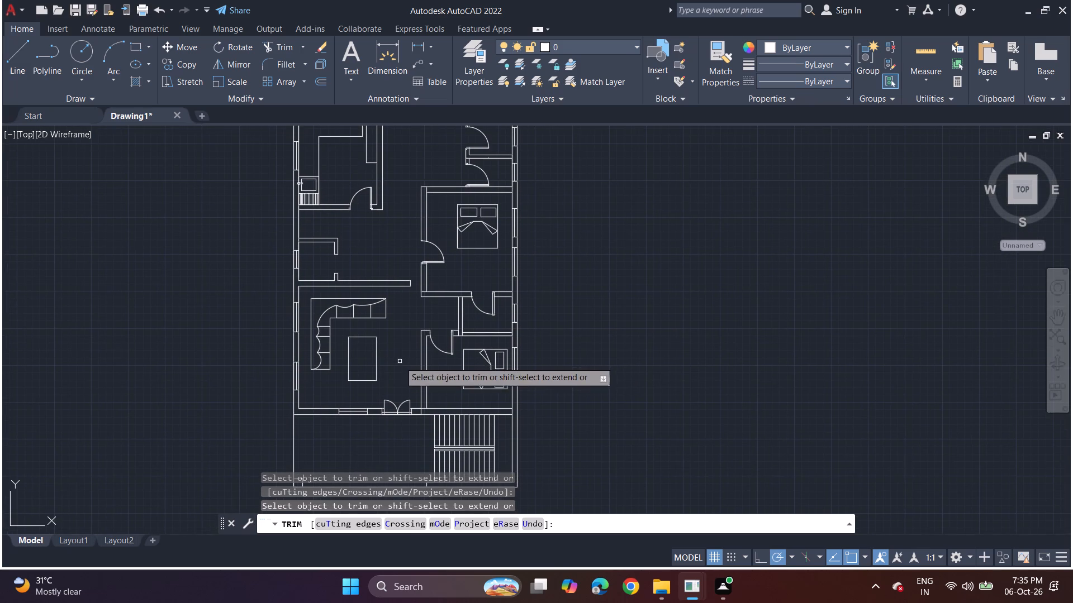
pyautogui.click(18, 40)
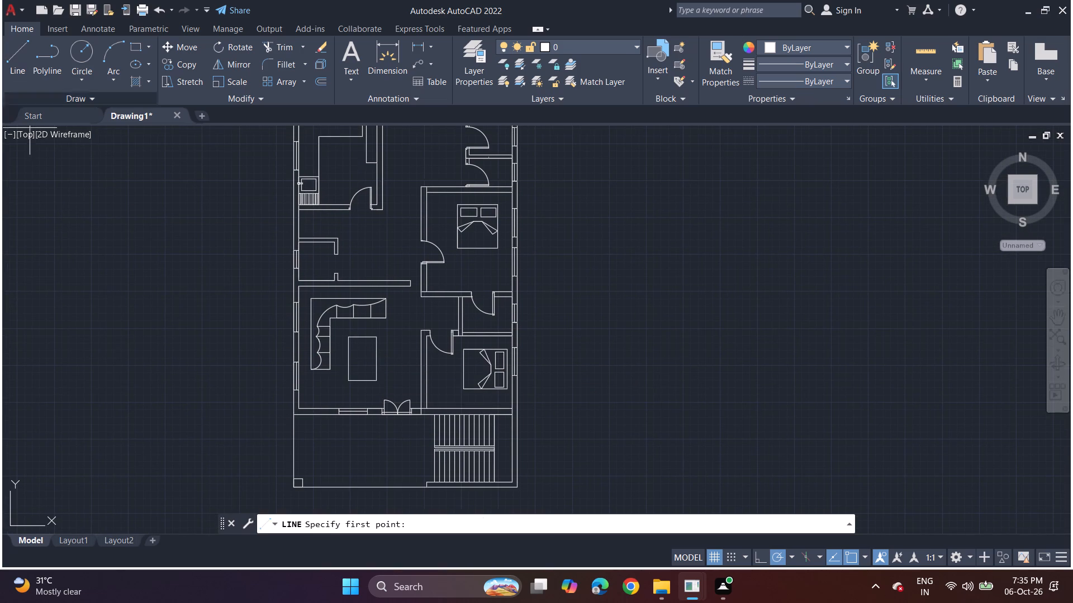
pyautogui.scroll(4, 383, 310)
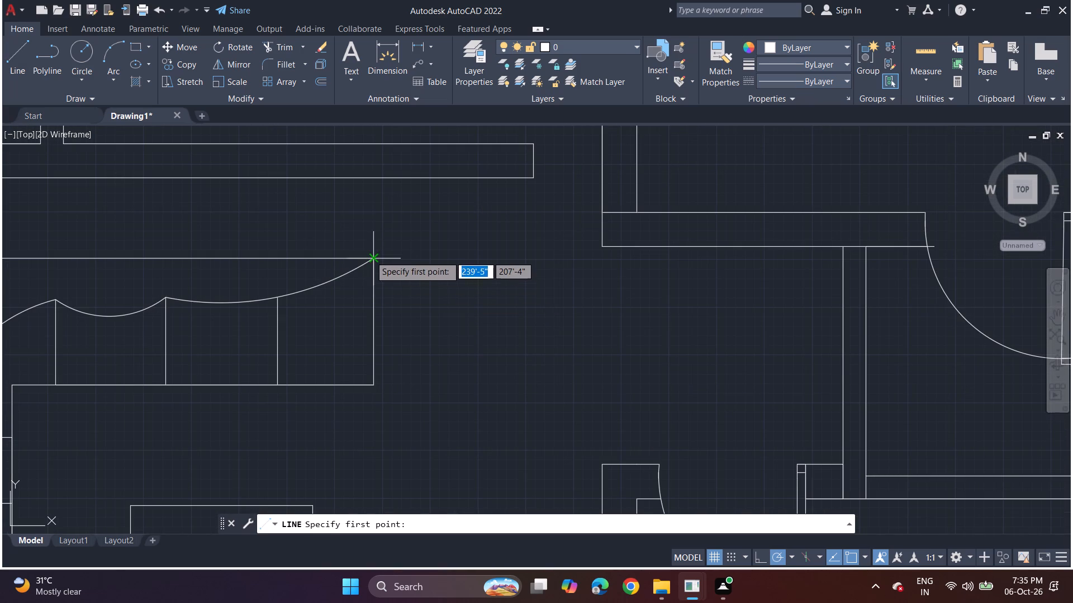
pyautogui.moveTo(370, 255); pyautogui.dragTo(375, 256)
pyautogui.click(395, 261)
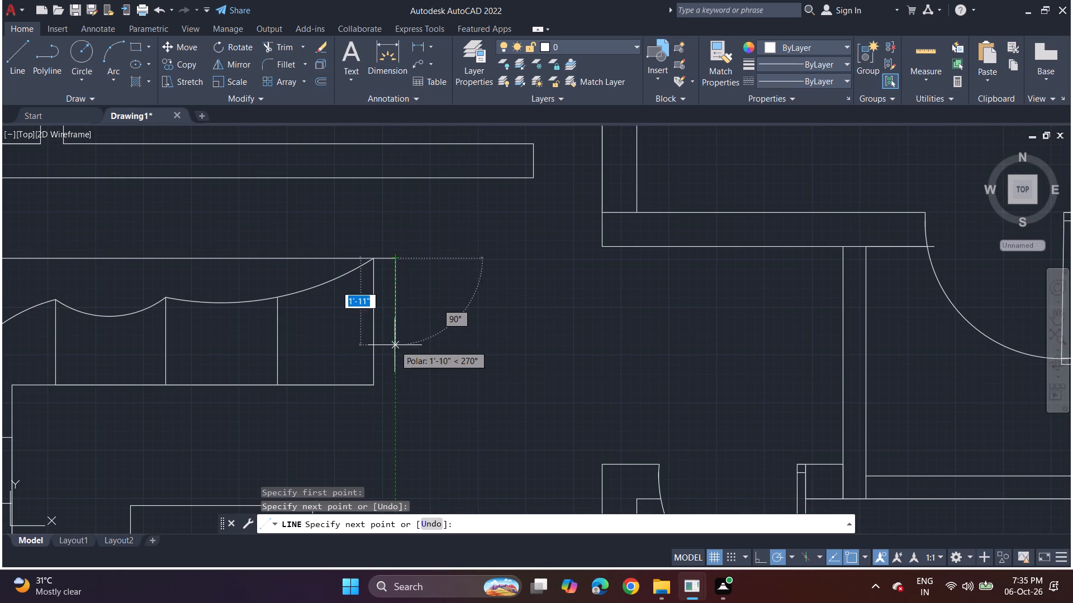
pyautogui.click(395, 346)
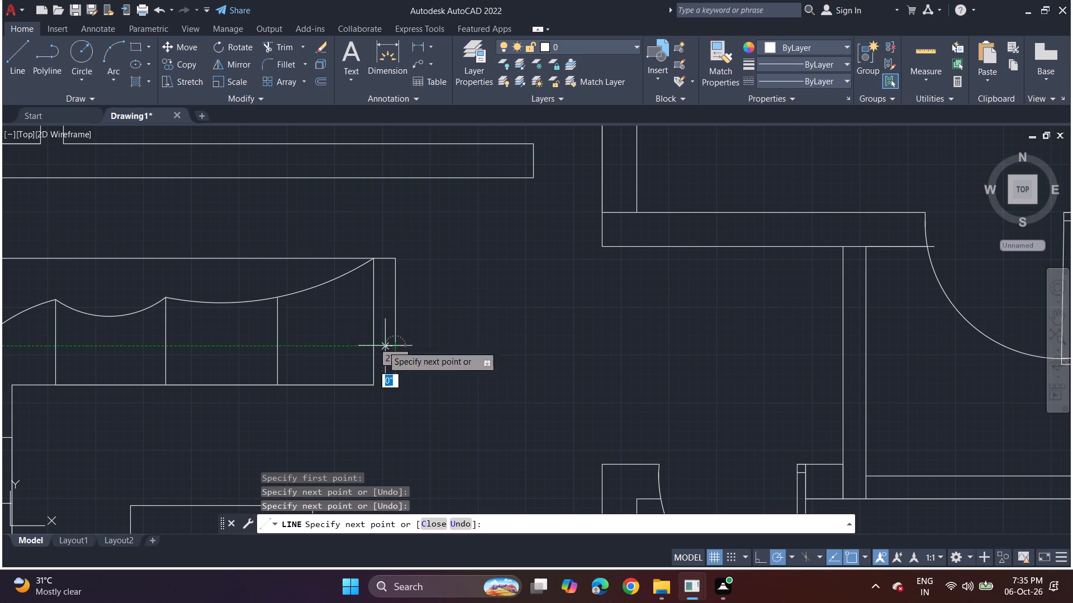
pyautogui.click(357, 343)
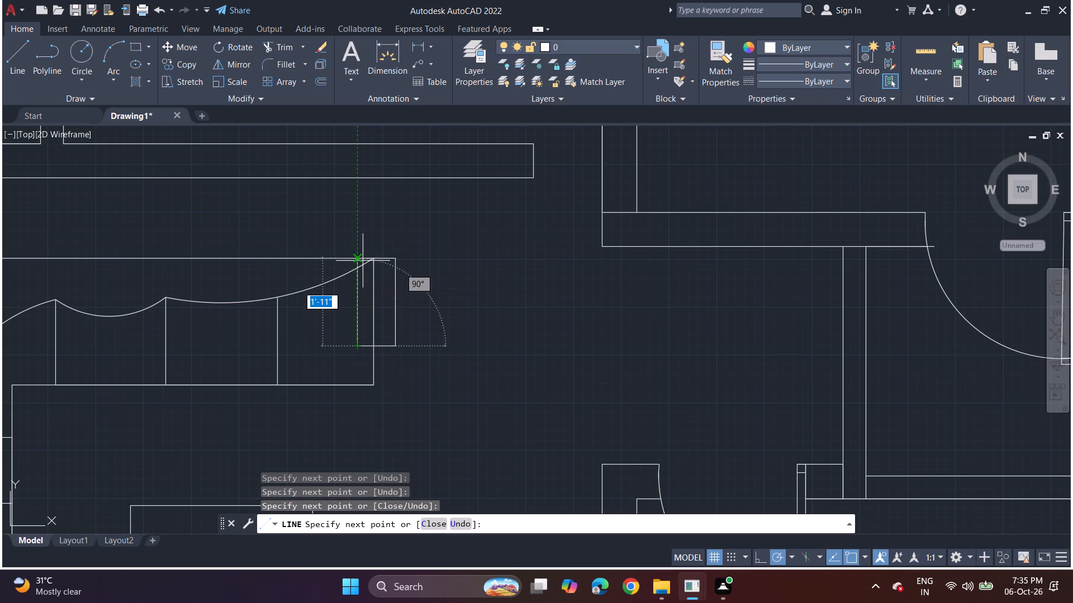
pyautogui.click(362, 274)
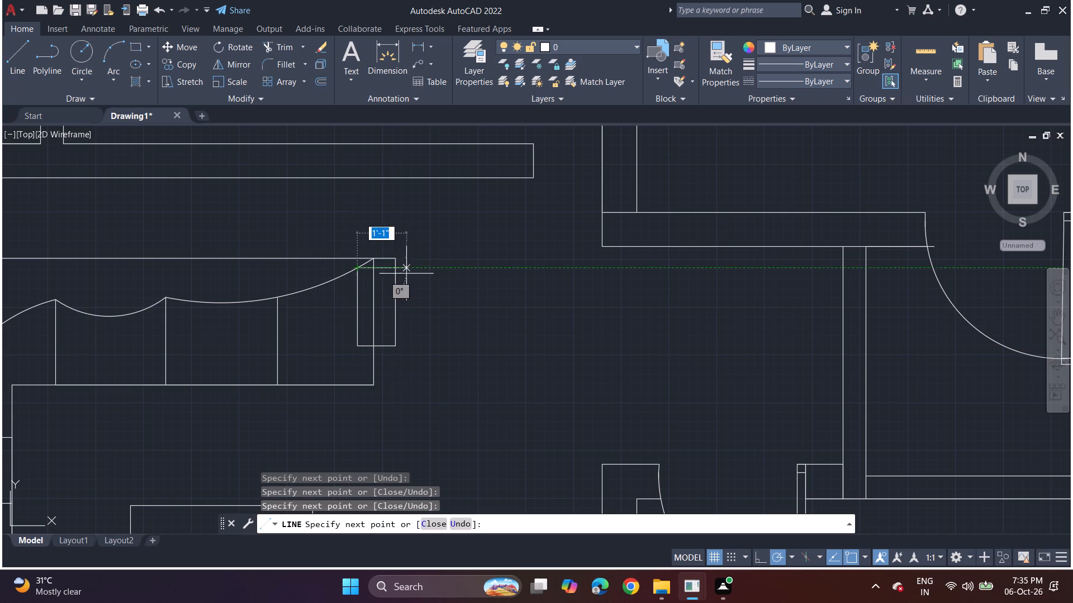
pyautogui.press('space')
# Draw a matching armrest about 1'-10" long from the sofa's southwest corner with lines, overlapping the last seat and ending at the cushion arc.
pyautogui.scroll(-2, 347, 422)
pyautogui.moveTo(341, 428); pyautogui.dragTo(436, 251, button='middle')
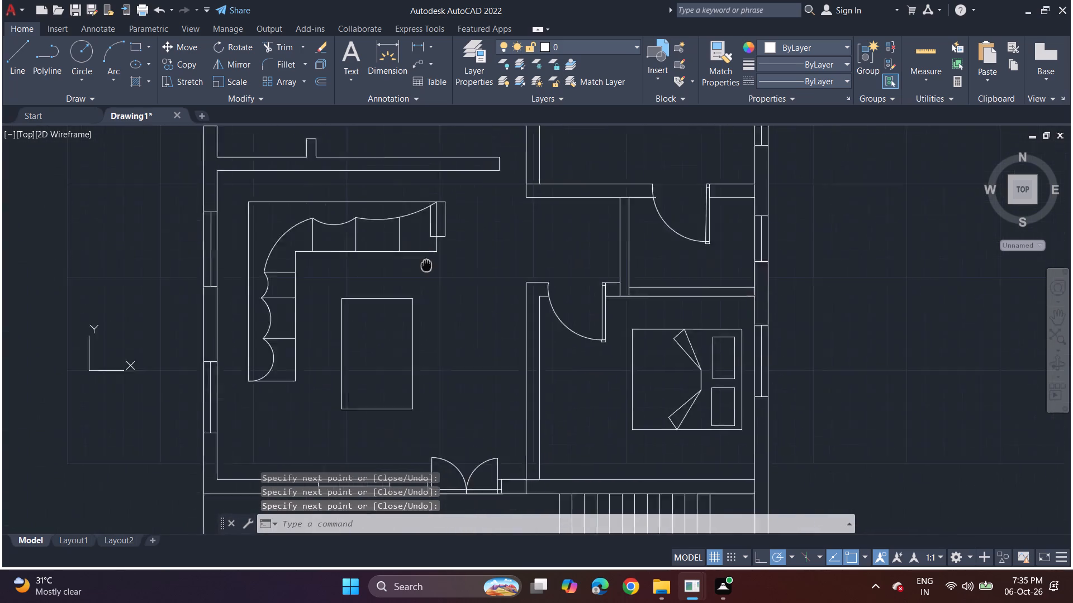
pyautogui.moveTo(436, 251); pyautogui.dragTo(452, 229, button='middle')
pyautogui.click(10, 49)
pyautogui.scroll(2, 255, 331)
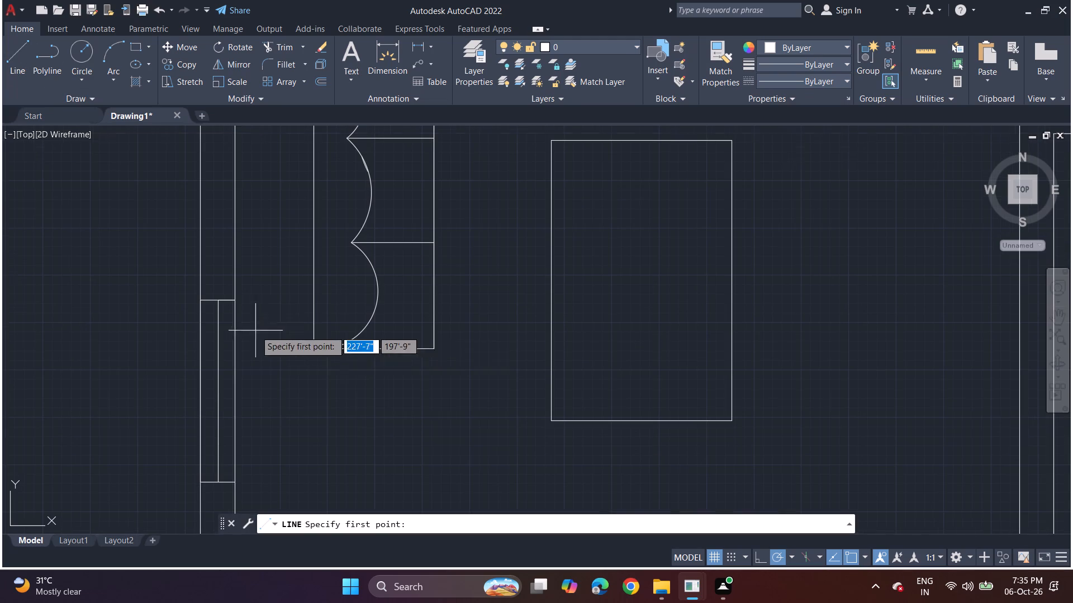
pyautogui.moveTo(316, 349); pyautogui.dragTo(317, 356)
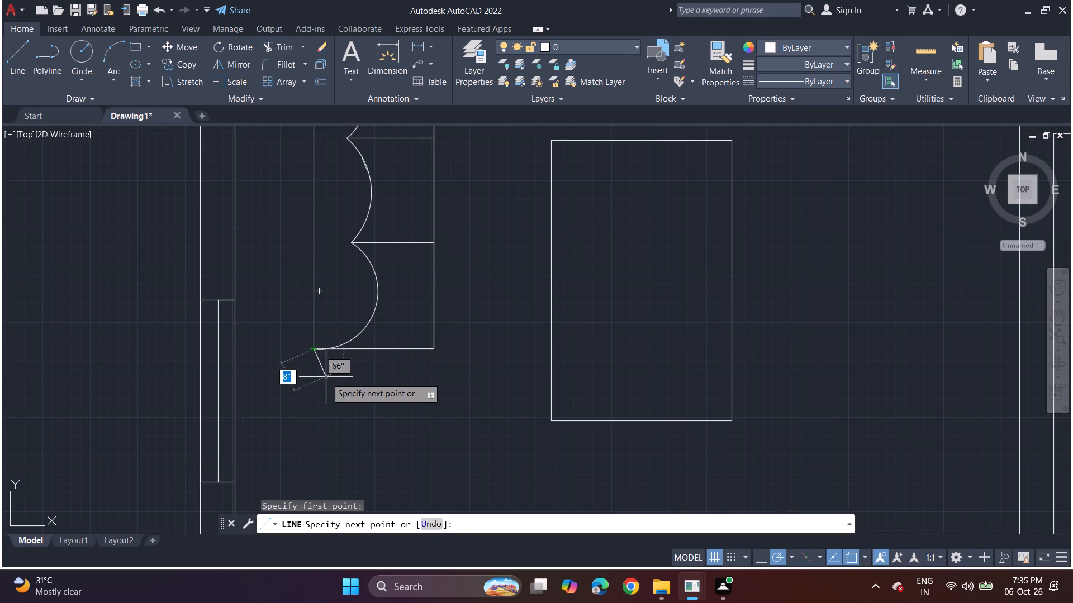
pyautogui.click(316, 386)
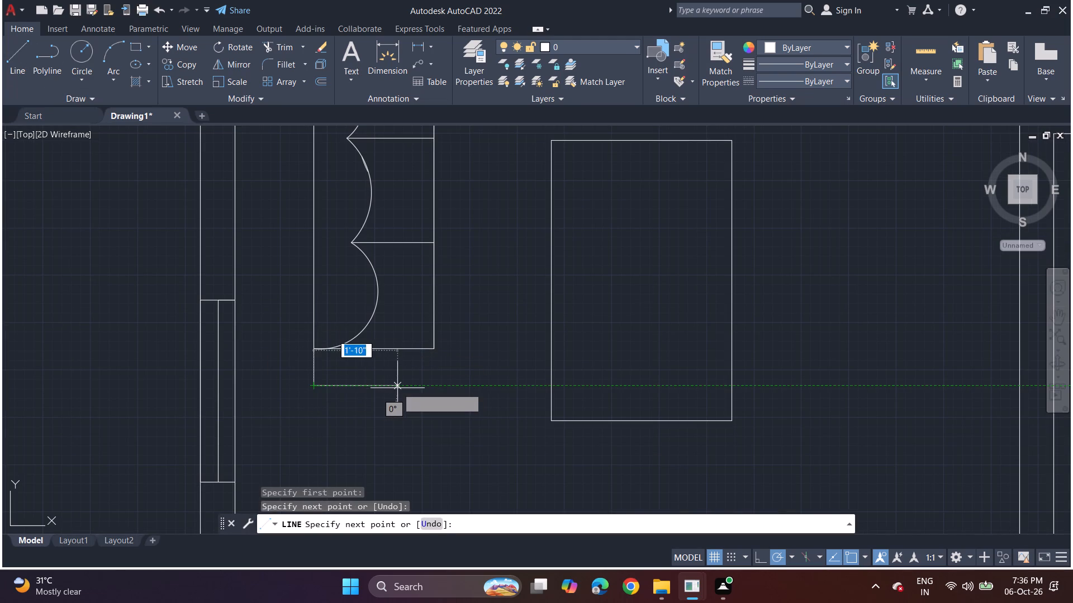
pyautogui.moveTo(403, 388); pyautogui.dragTo(400, 379)
pyautogui.click(406, 336)
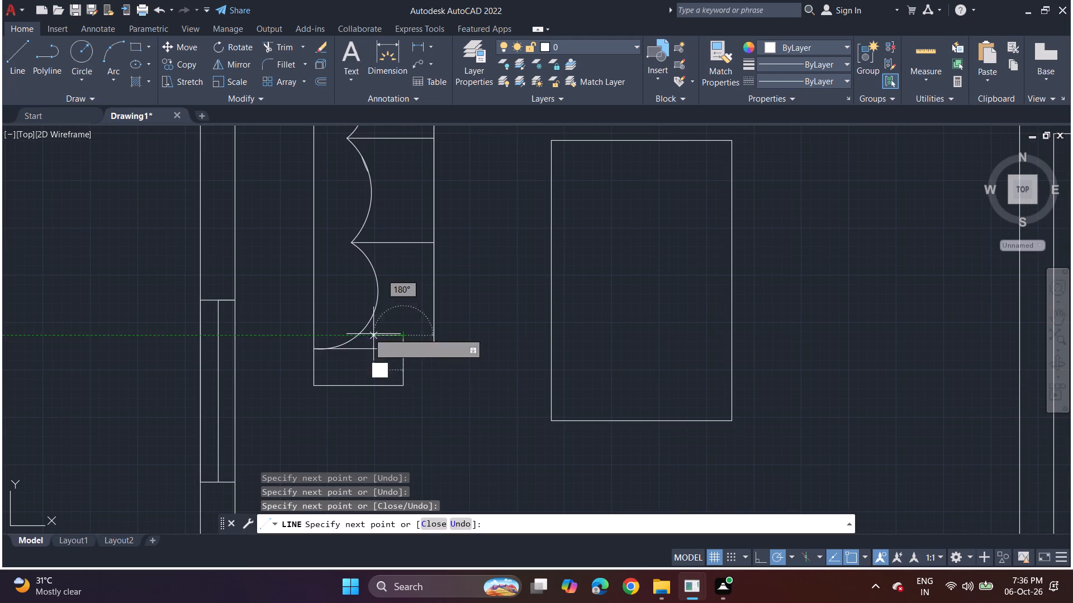
pyautogui.click(361, 337)
pyautogui.press('space')
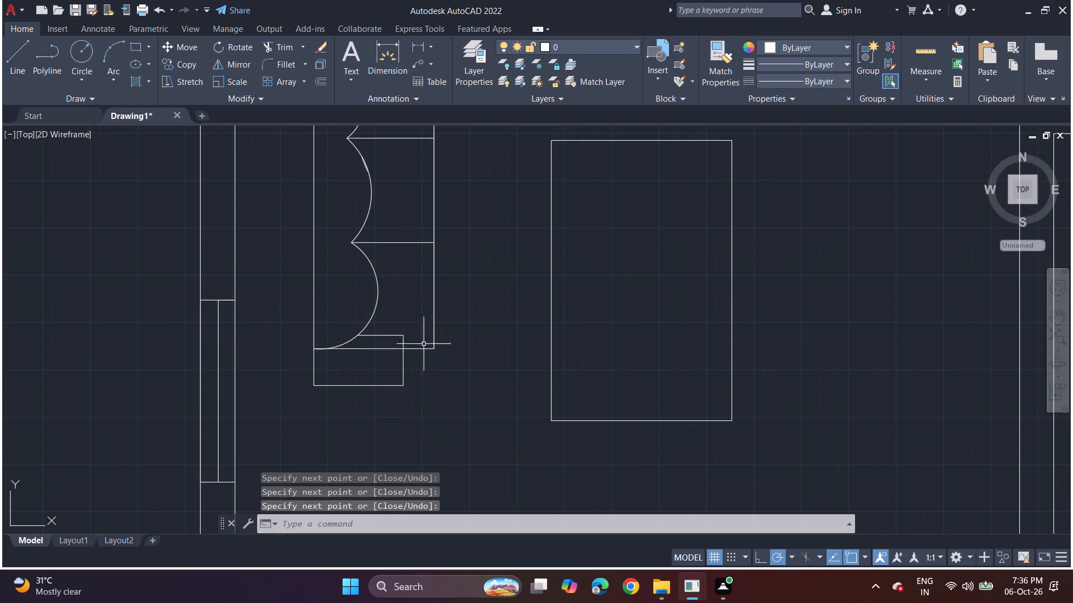
# Move the short line closing the east end of the wall north of the sofa about 3'-6" west.
pyautogui.scroll(-2, 423, 356)
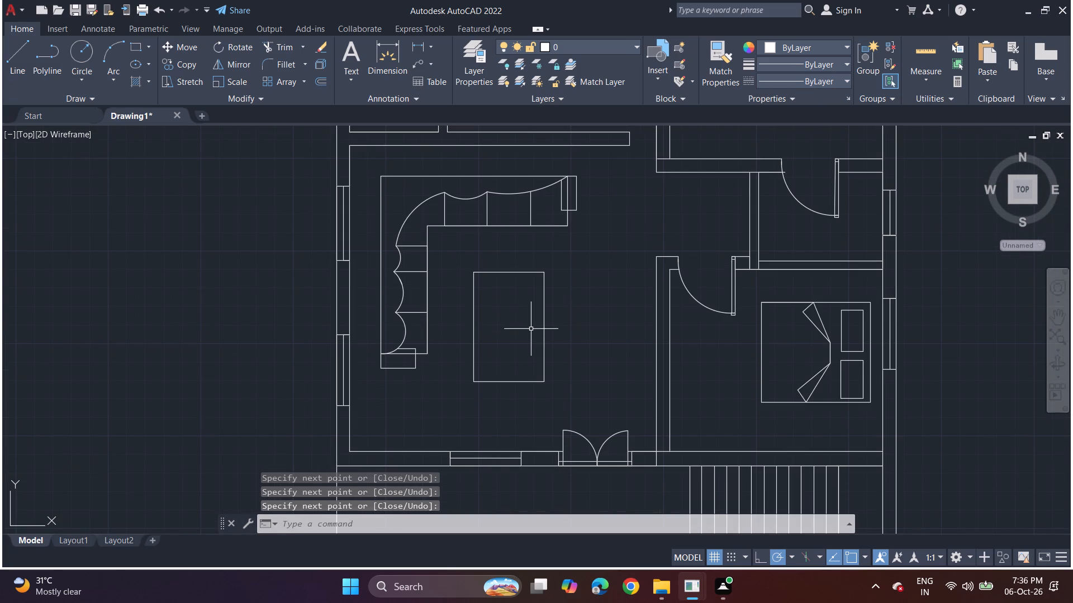
pyautogui.moveTo(572, 303); pyautogui.dragTo(424, 312, button='middle')
pyautogui.scroll(-1, 415, 305)
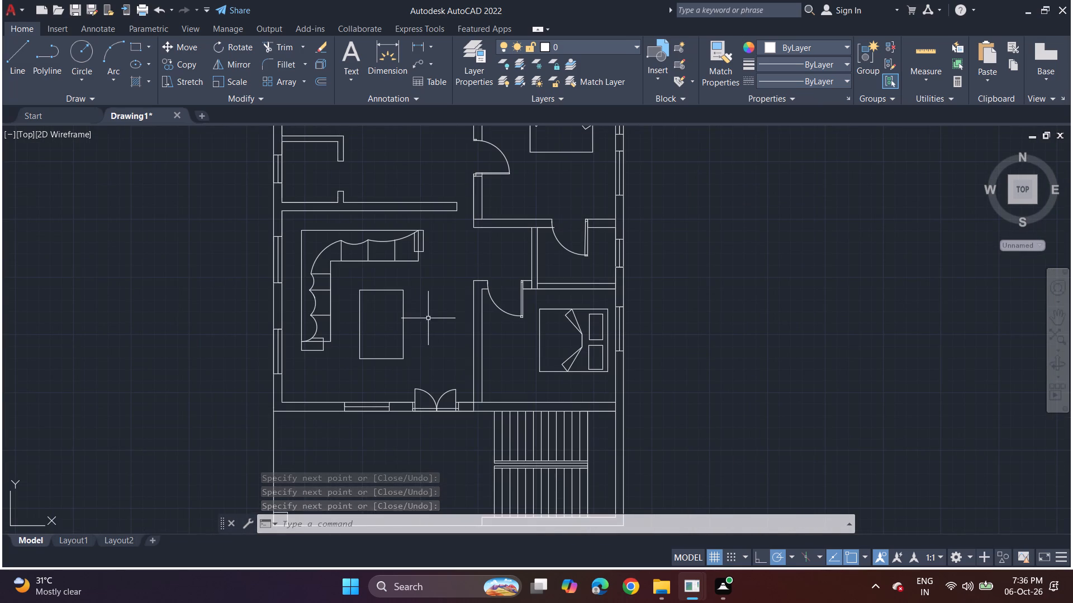
pyautogui.moveTo(350, 336); pyautogui.dragTo(240, 340, button='middle')
pyautogui.scroll(-1, 239, 314)
pyautogui.moveTo(275, 315); pyautogui.dragTo(389, 361, button='middle')
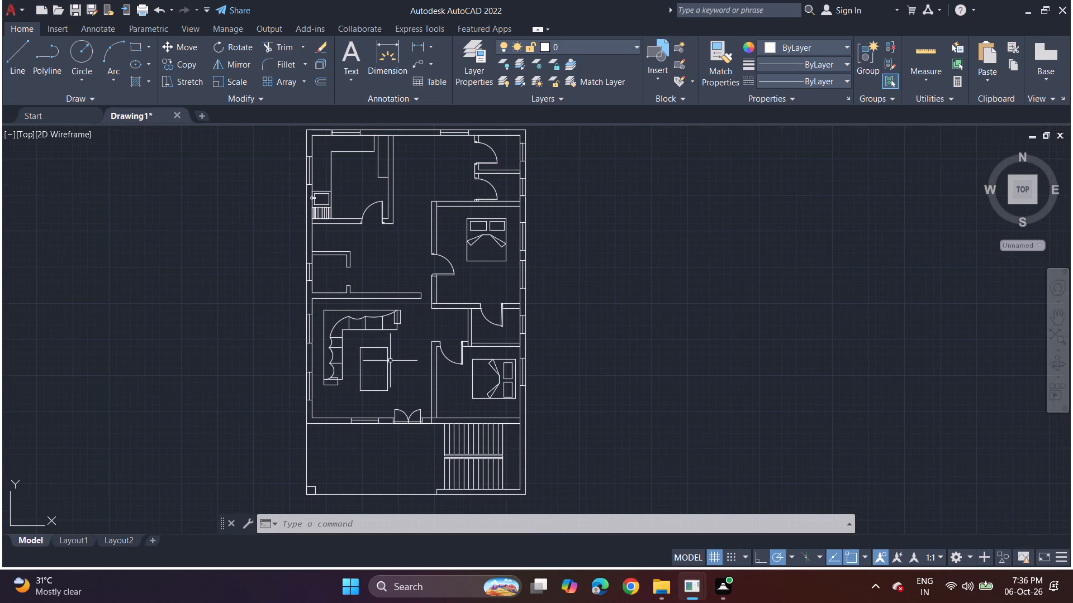
pyautogui.scroll(1, 425, 310)
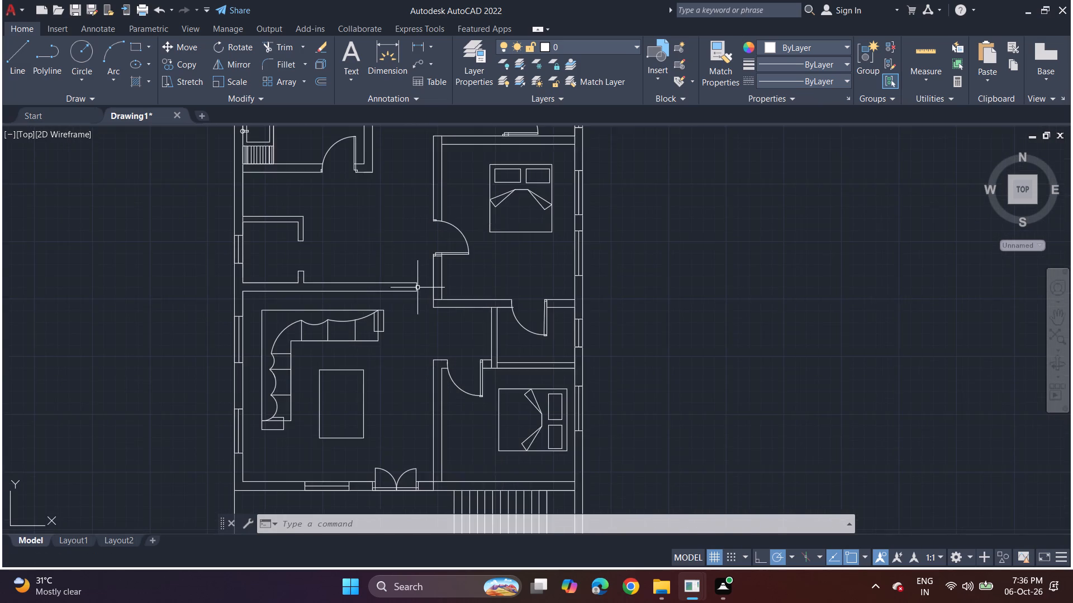
pyautogui.scroll(2, 417, 286)
pyautogui.click(412, 284)
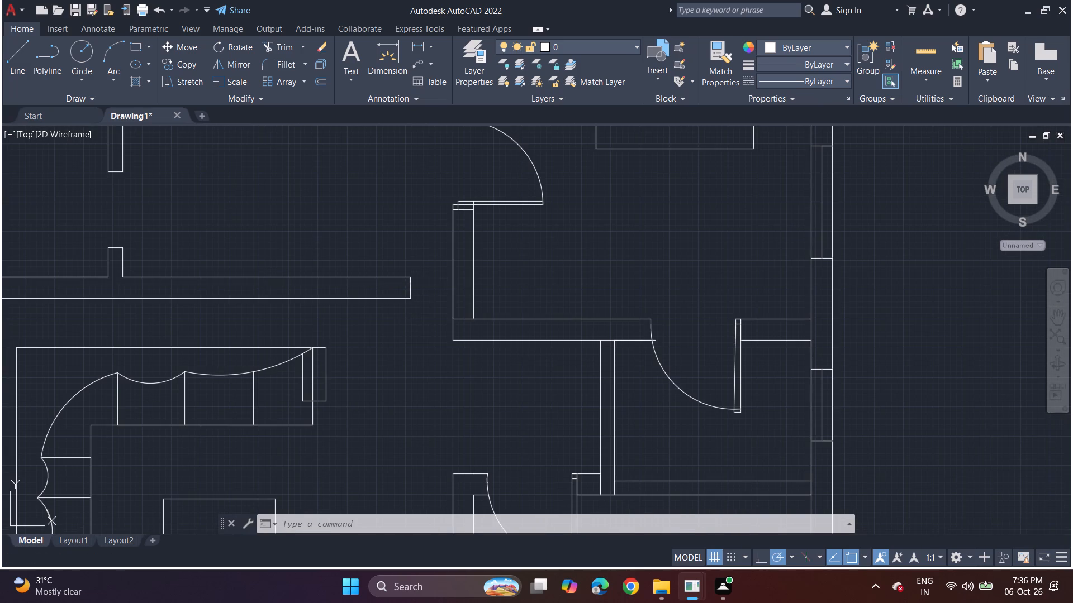
pyautogui.click(411, 290)
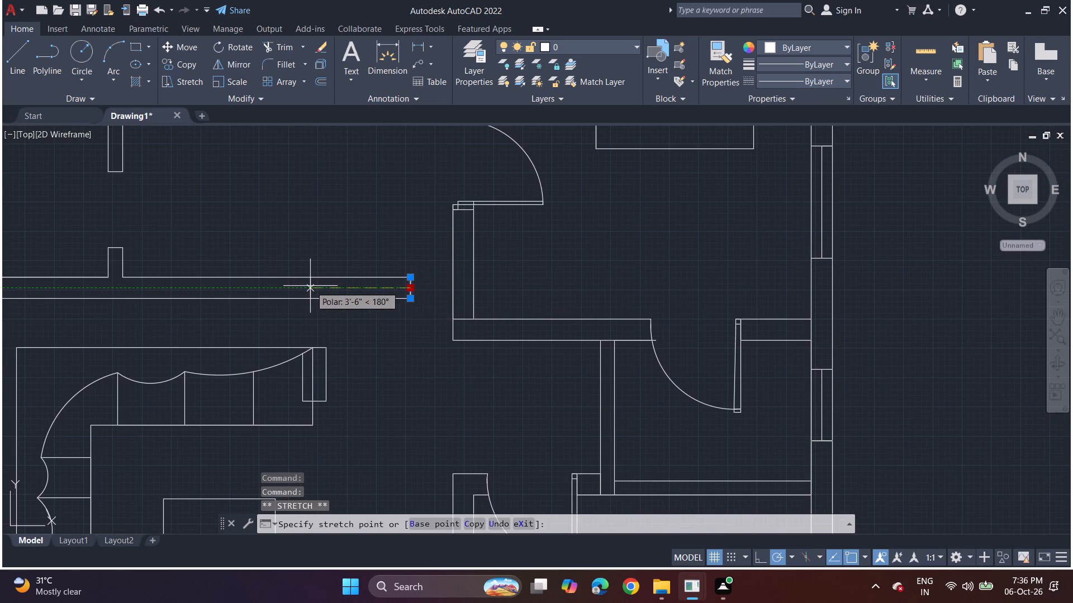
pyautogui.click(310, 286)
# Shorten that wall's north and south face lines so both end at the relocated end line.
pyautogui.click(360, 276)
pyautogui.click(413, 279)
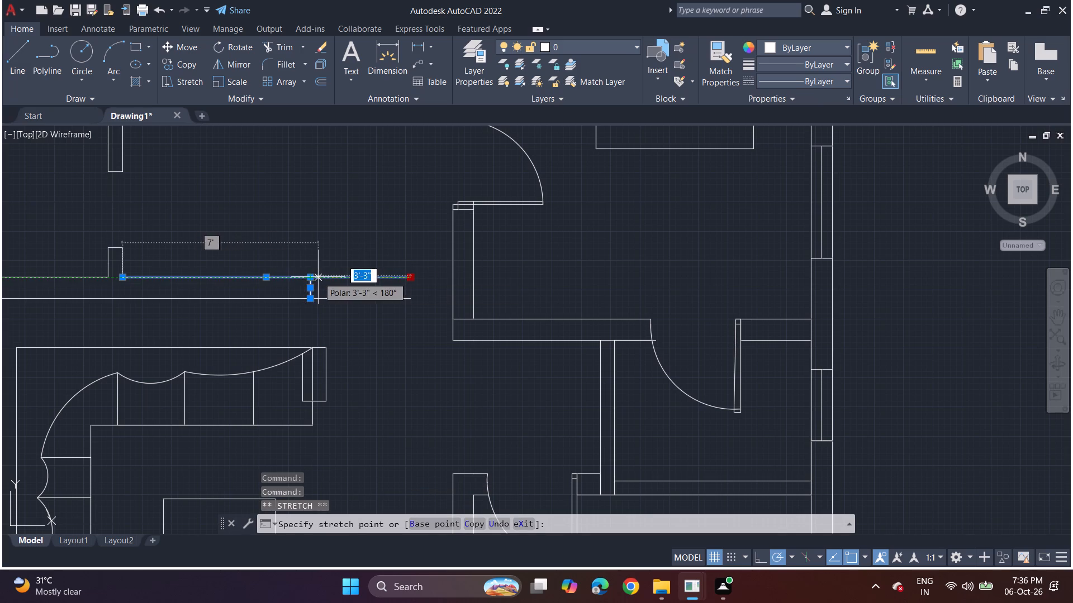
pyautogui.click(309, 277)
pyautogui.click(400, 300)
pyautogui.click(411, 300)
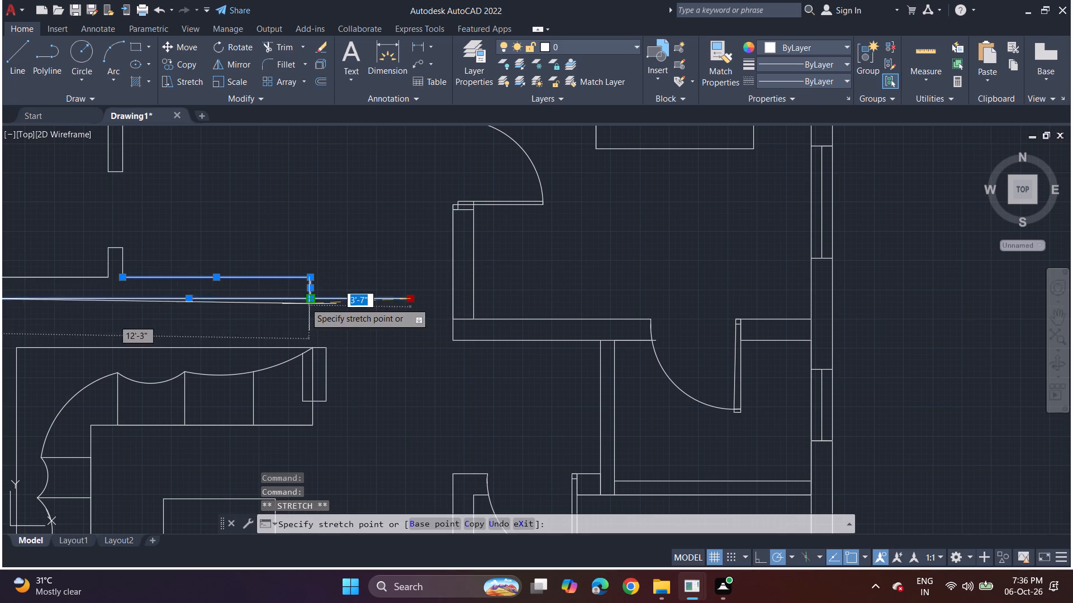
pyautogui.press('space')
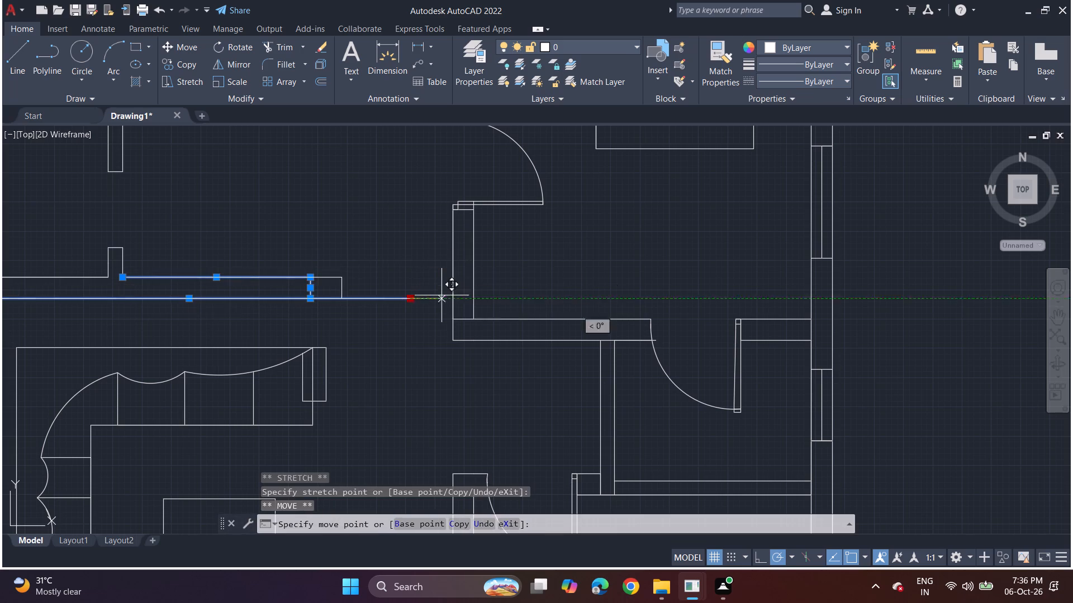
pyautogui.press('Escape')
pyautogui.click(410, 298)
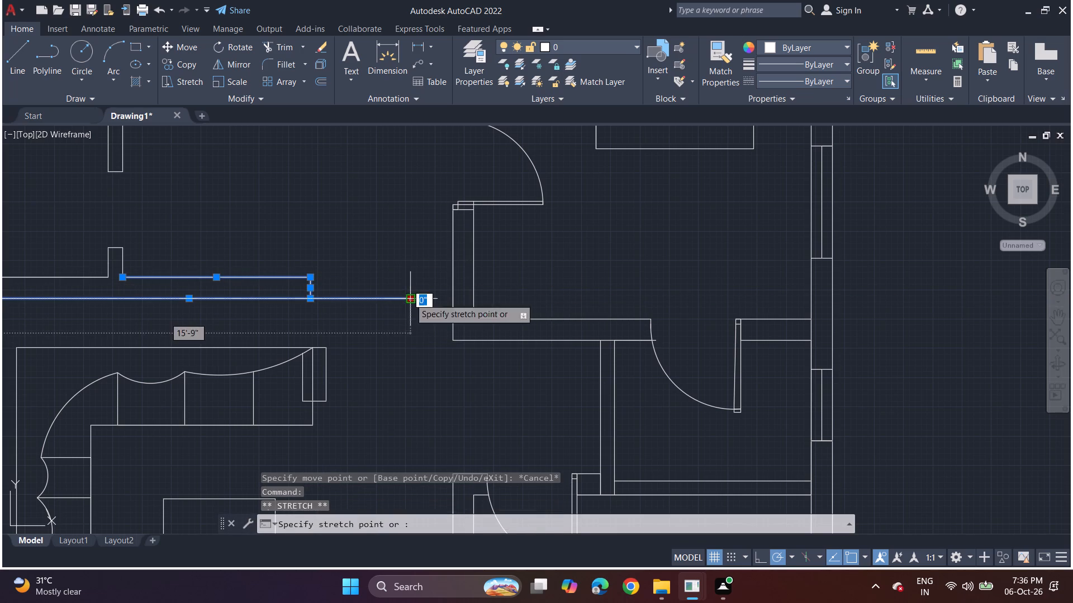
pyautogui.click(311, 301)
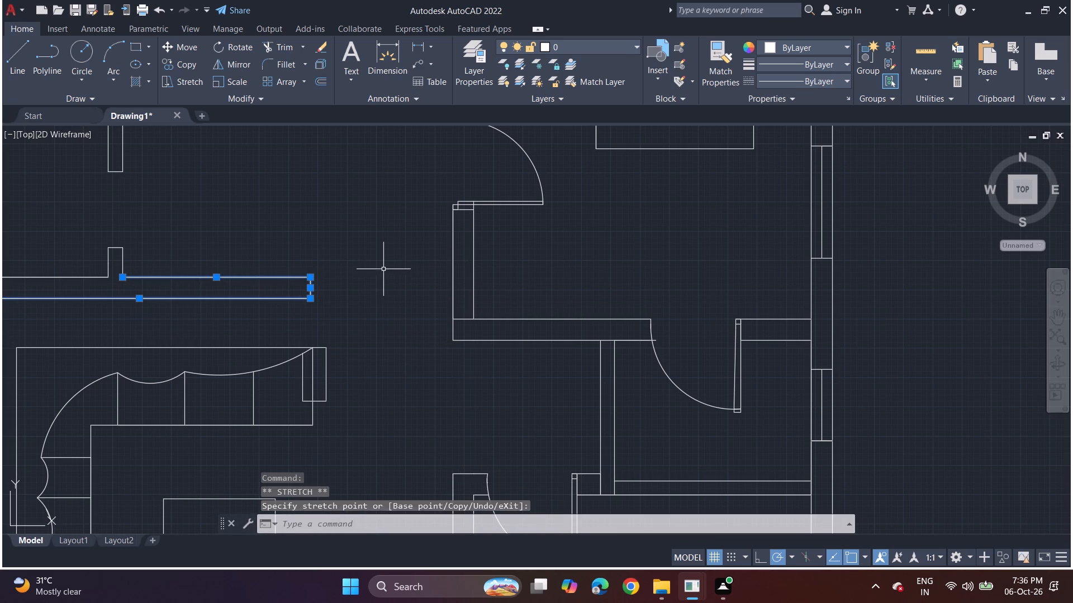
# Draw a 9" thick wall stub on the bedroom wall's west face, aligned with the shortened wall across the opening.
pyautogui.click(13, 58)
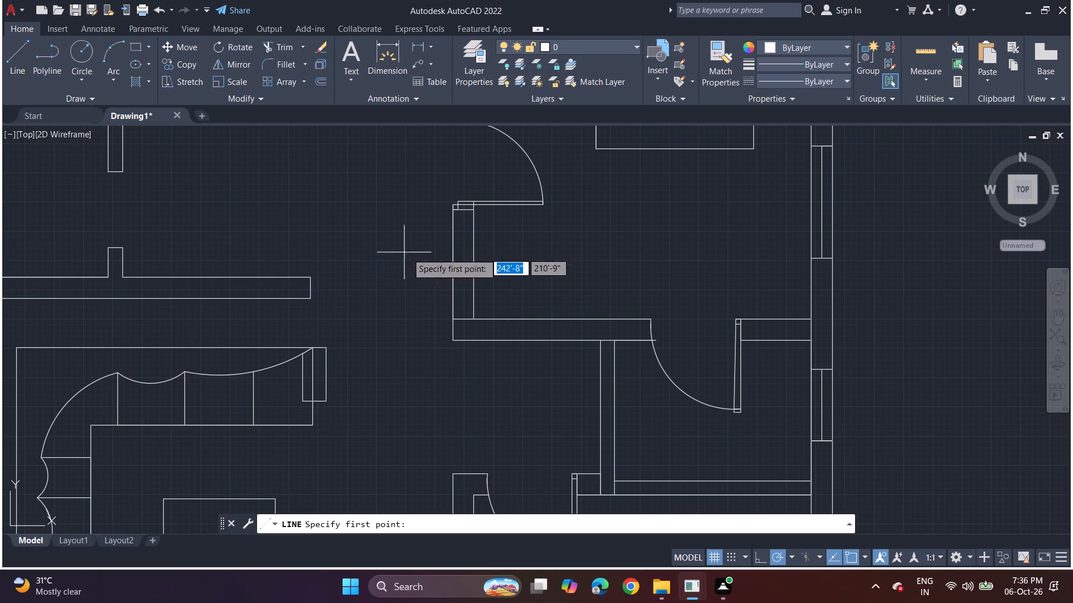
pyautogui.click(452, 301)
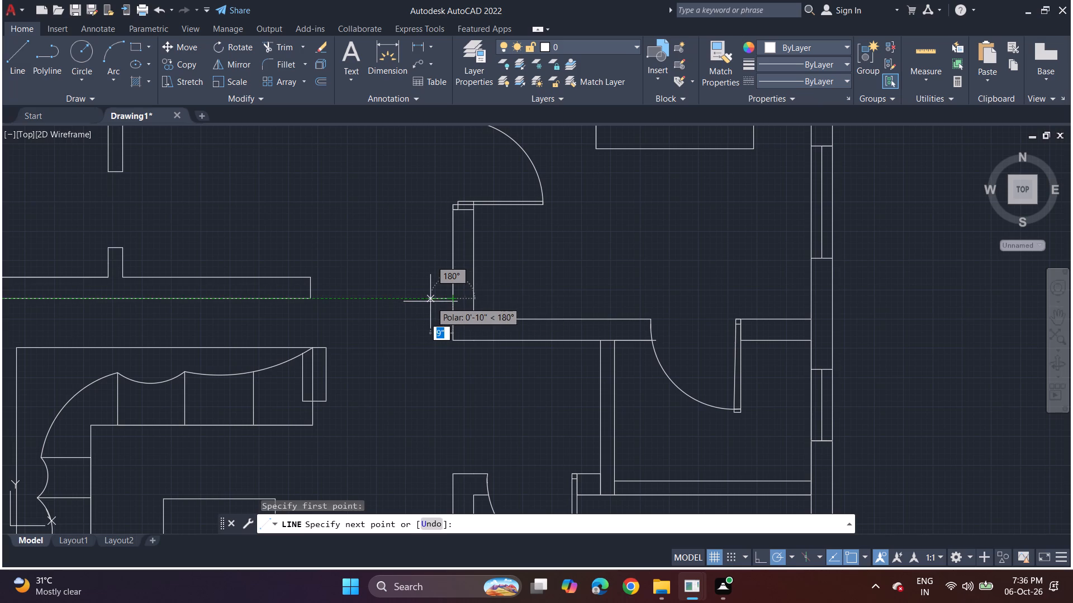
pyautogui.click(441, 301)
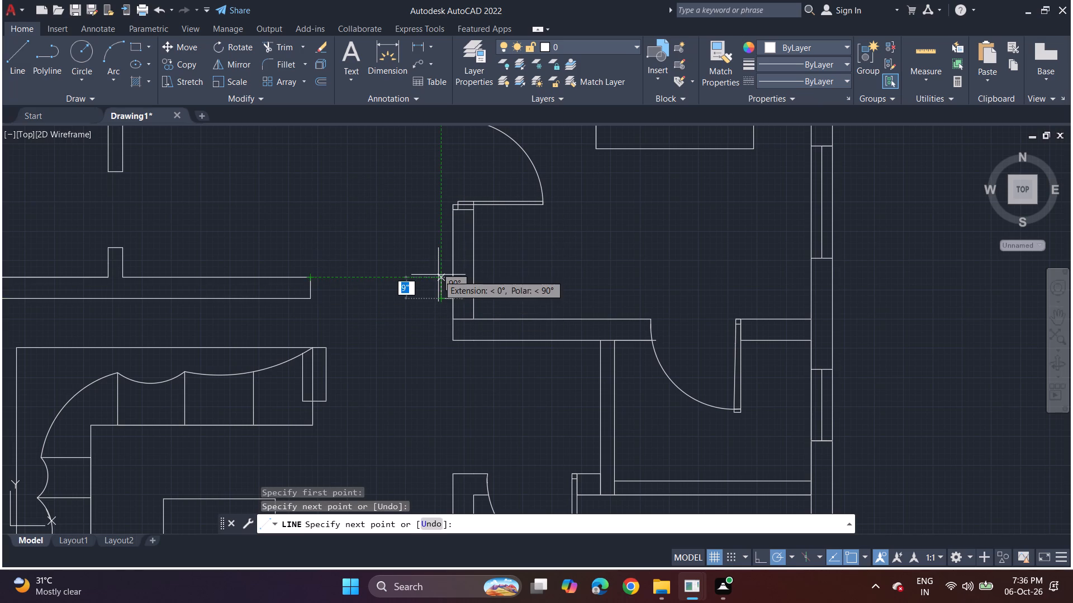
pyautogui.click(438, 275)
pyautogui.click(448, 277)
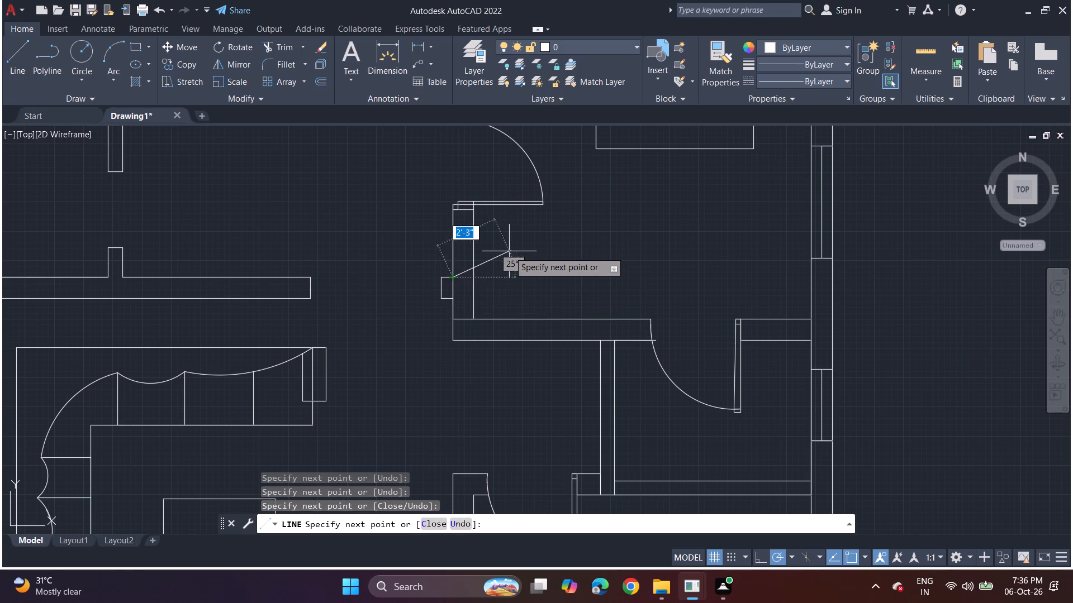
pyautogui.press('space')
# Trim the bedroom wall's west face line where it crosses the base of the wall stub.
pyautogui.click(273, 52)
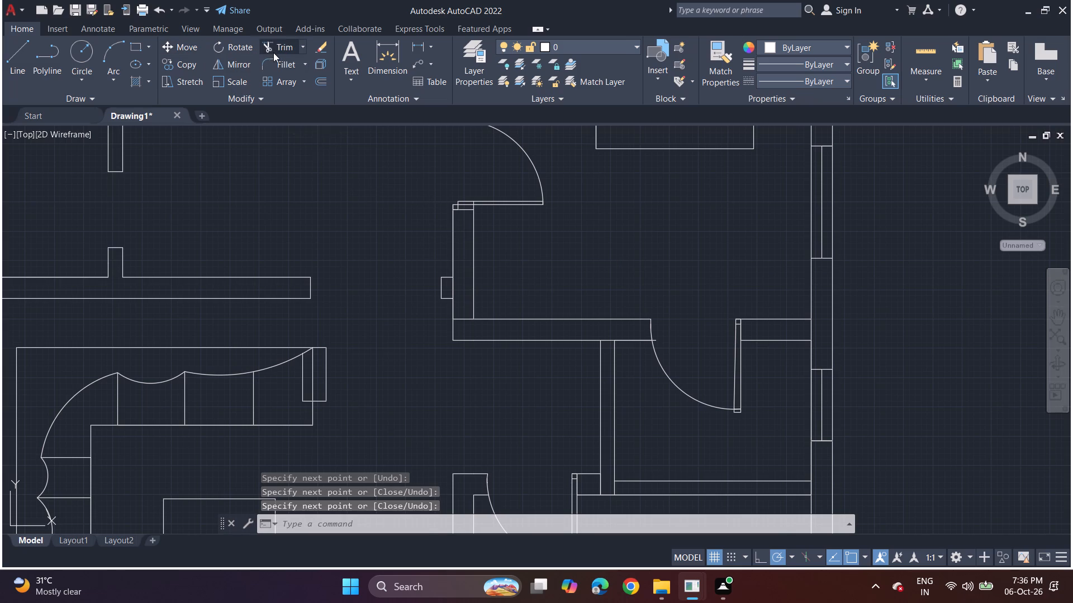
pyautogui.click(454, 285)
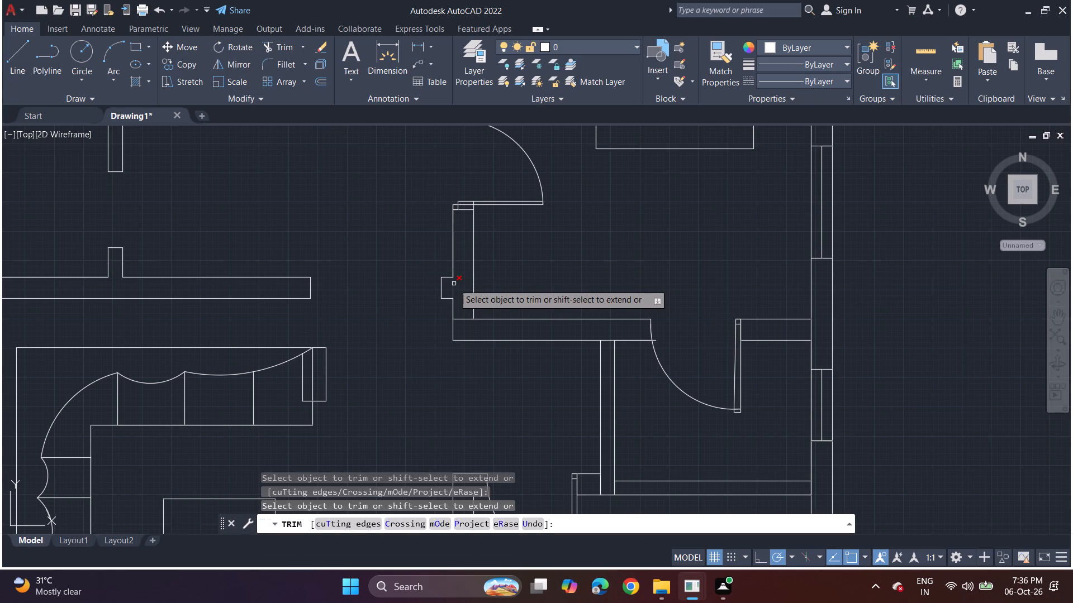
pyautogui.click(454, 284)
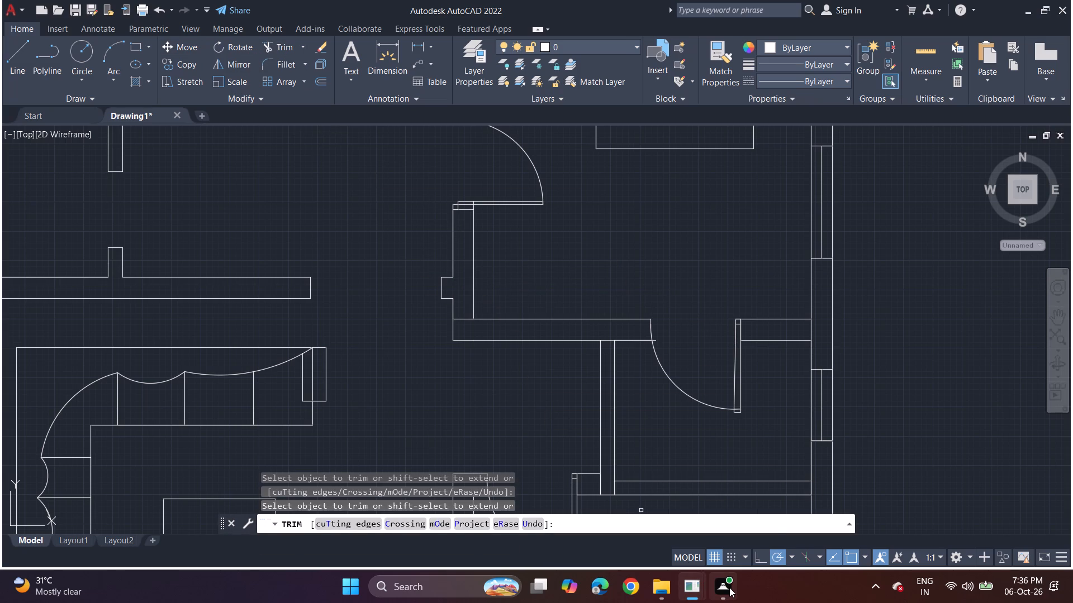
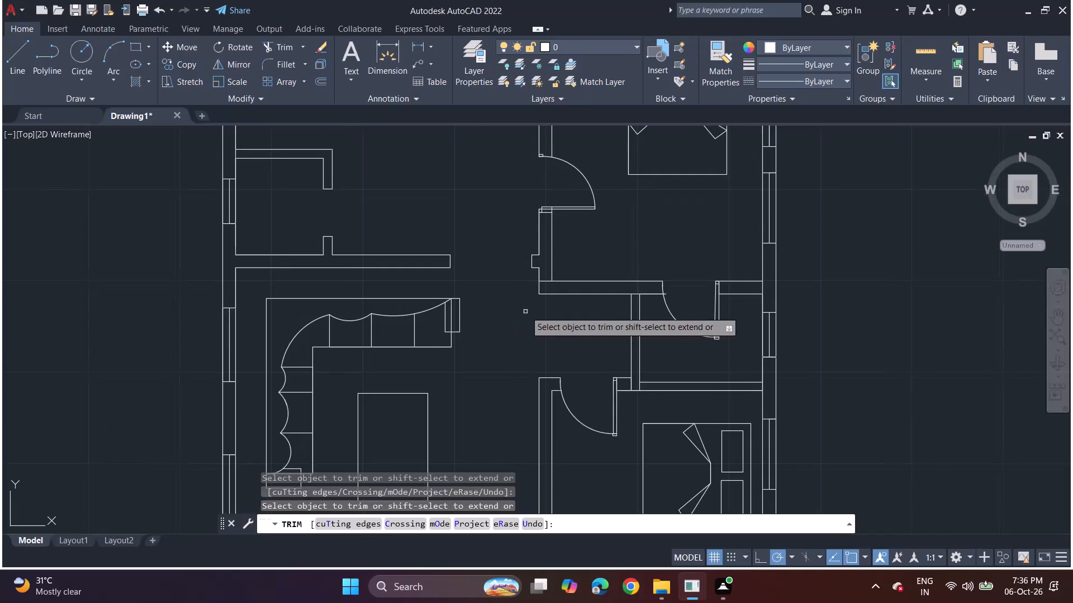
# Trim the bedroom's south wall lines at its southwest corner, across the partition junction, and where one overshoots the door opening.
pyautogui.moveTo(515, 336); pyautogui.dragTo(466, 334, button='middle')
pyautogui.scroll(3, 521, 285)
pyautogui.click(373, 305)
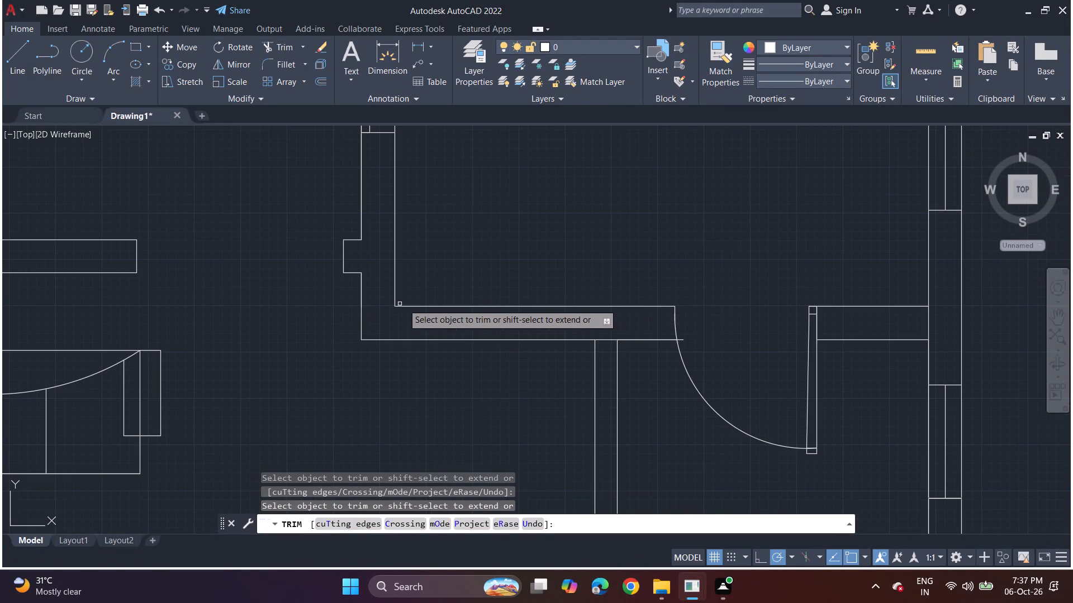
pyautogui.scroll(-1, 568, 396)
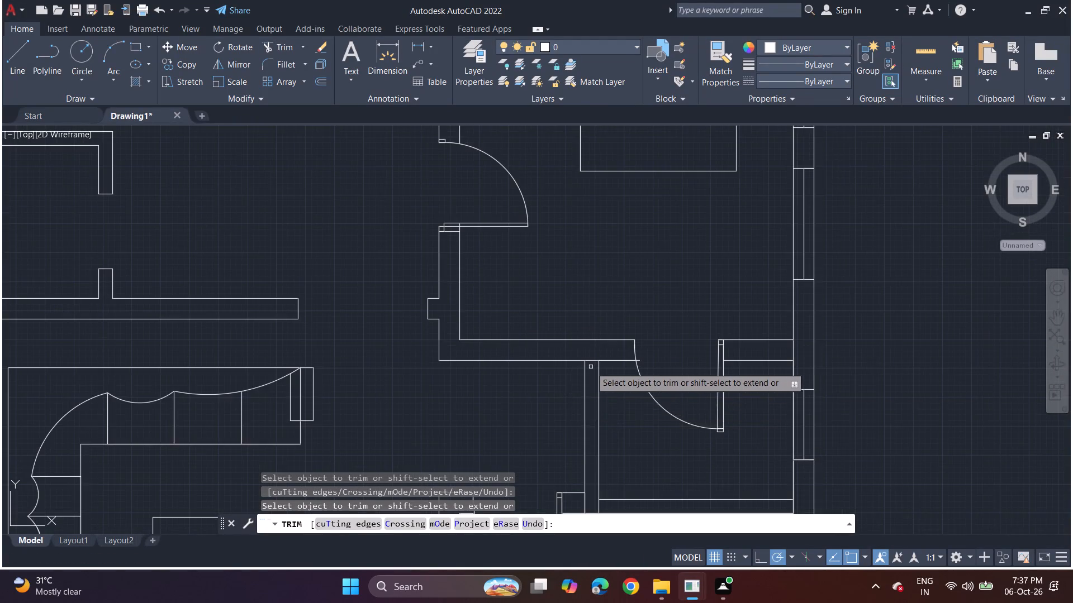
pyautogui.scroll(2, 591, 367)
pyautogui.click(600, 352)
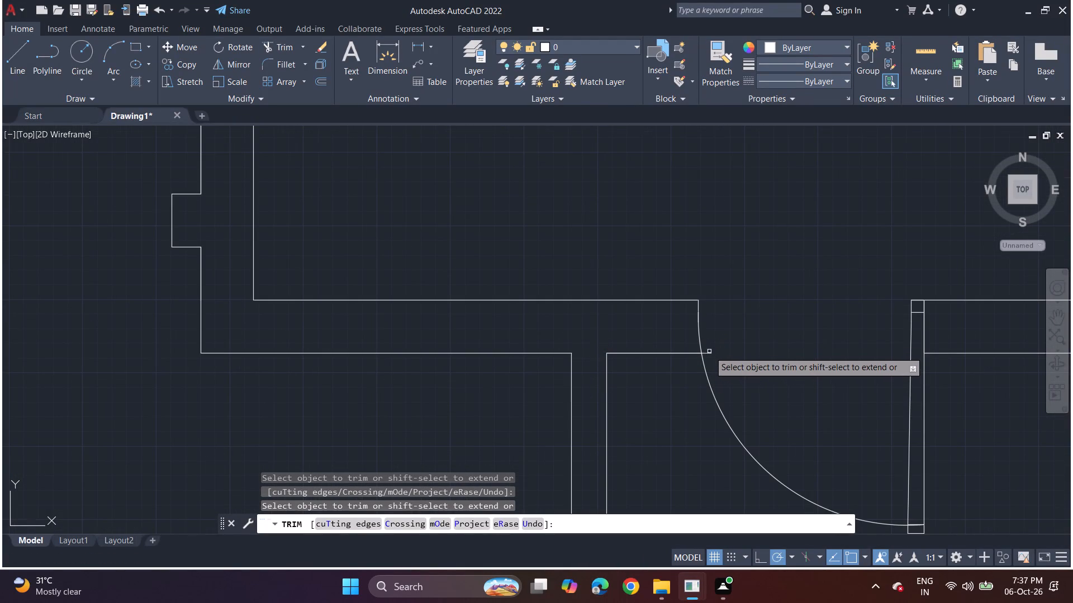
pyautogui.click(709, 351)
pyautogui.scroll(-3, 731, 343)
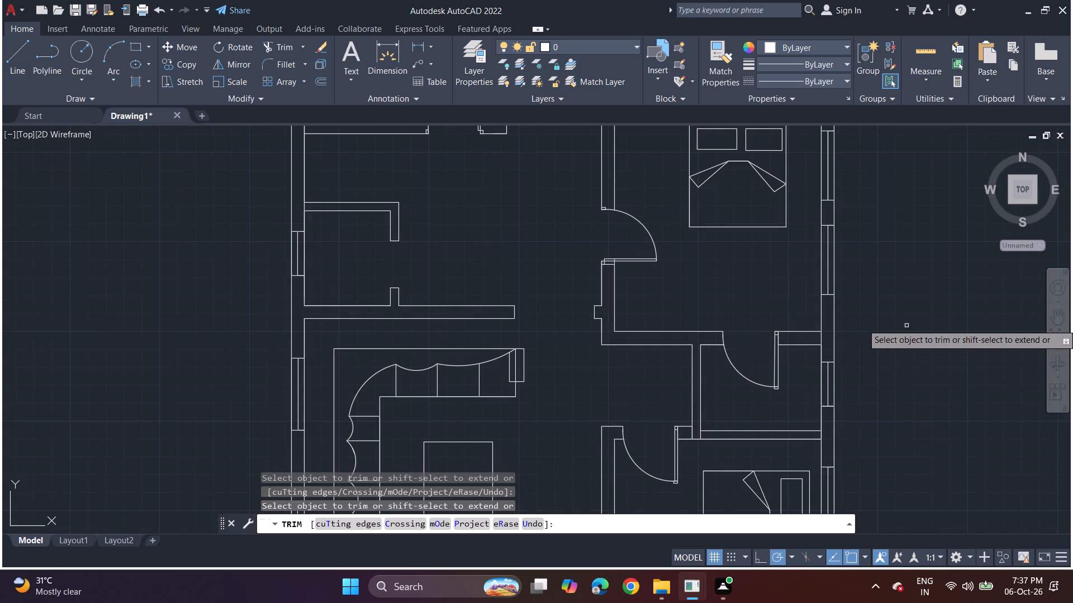
# Place a multiline text label inside the kitchen reading "kitchen" with "11'x12'" on the second line.
pyautogui.scroll(-2, 905, 322)
pyautogui.moveTo(834, 351); pyautogui.dragTo(706, 406, button='middle')
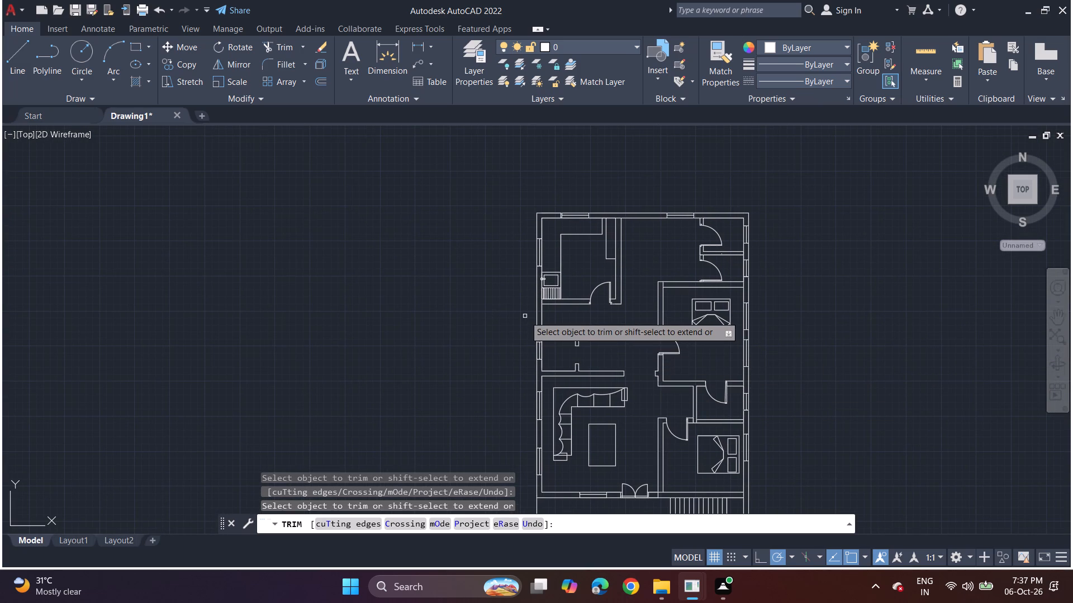
pyautogui.click(354, 83)
pyautogui.click(366, 100)
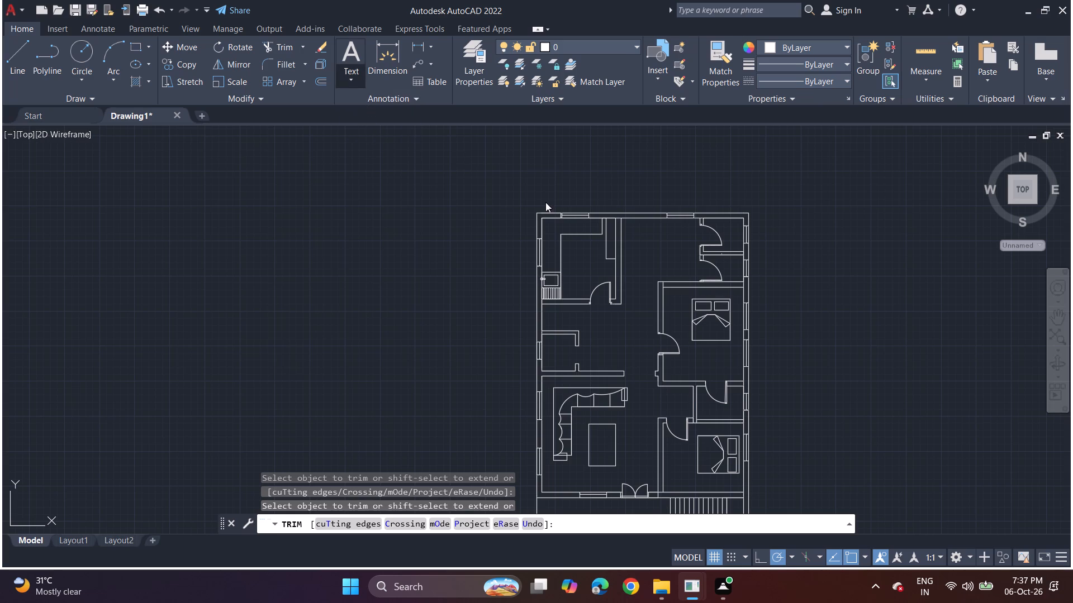
pyautogui.scroll(2, 592, 246)
pyautogui.doubleClick(526, 271)
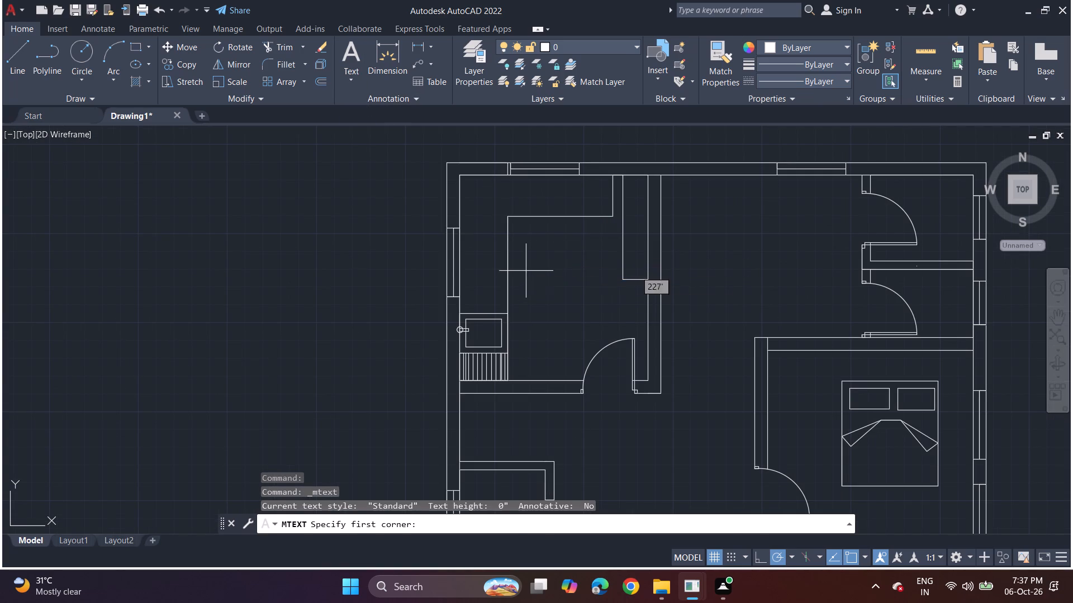
pyautogui.doubleClick(581, 265)
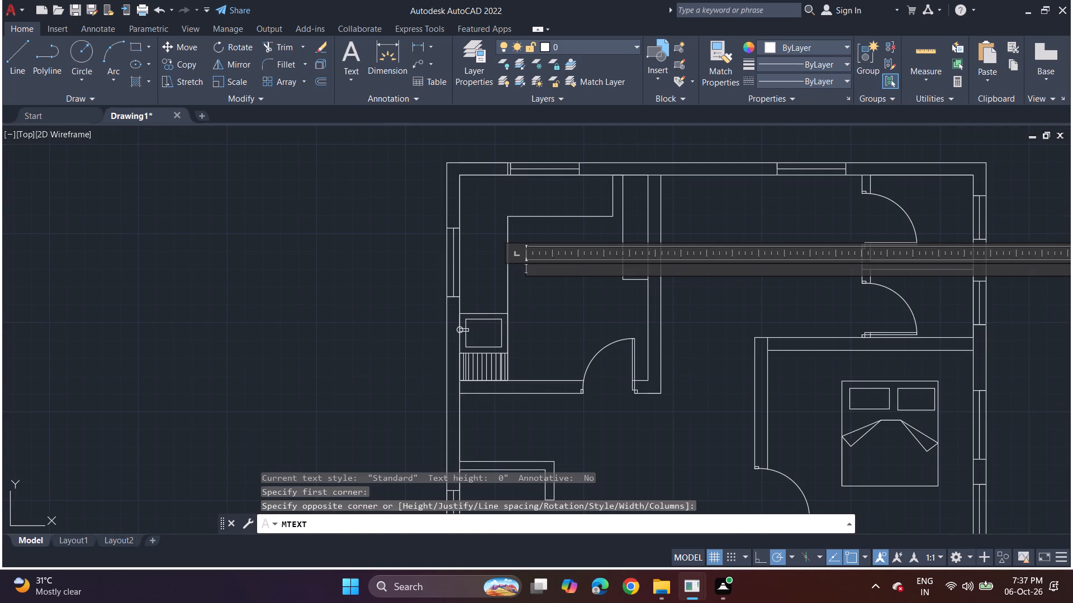
pyautogui.write('kitchen')
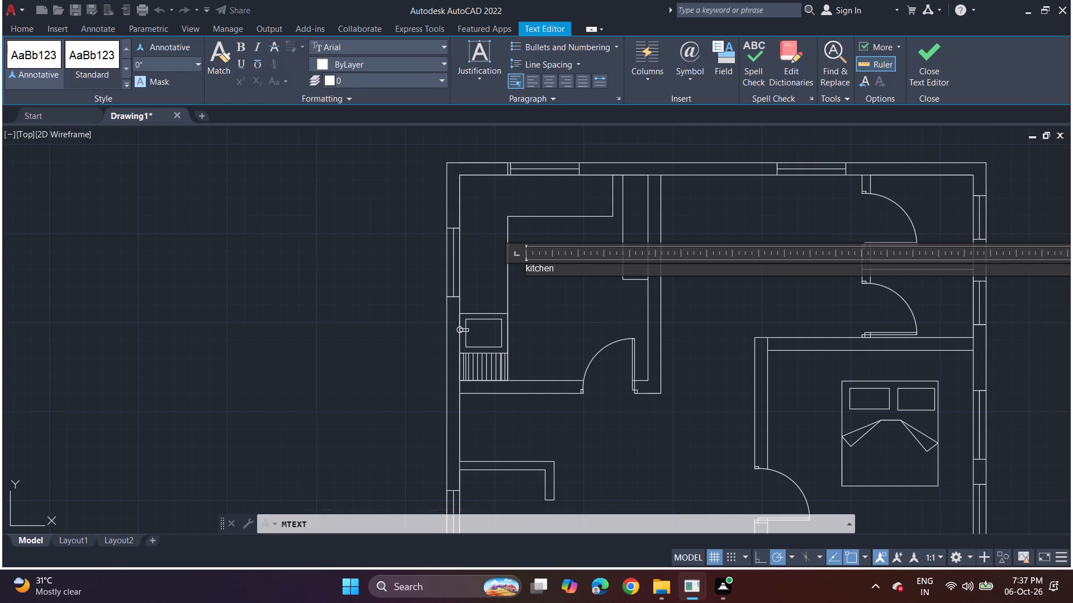
pyautogui.press('Return')
pyautogui.write("11'")
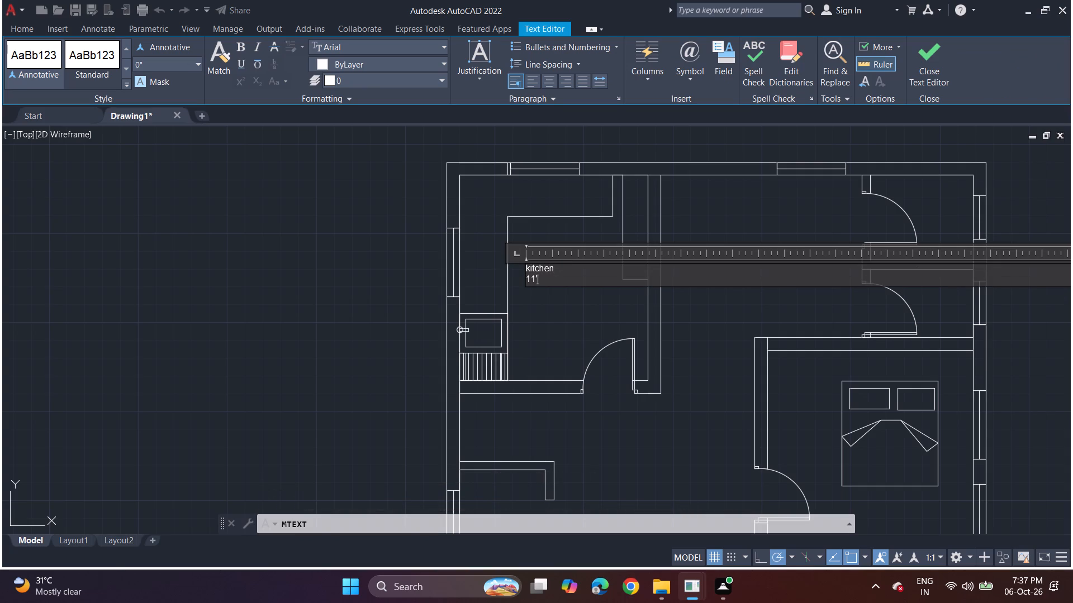
pyautogui.write("x12'")
pyautogui.press('Return')
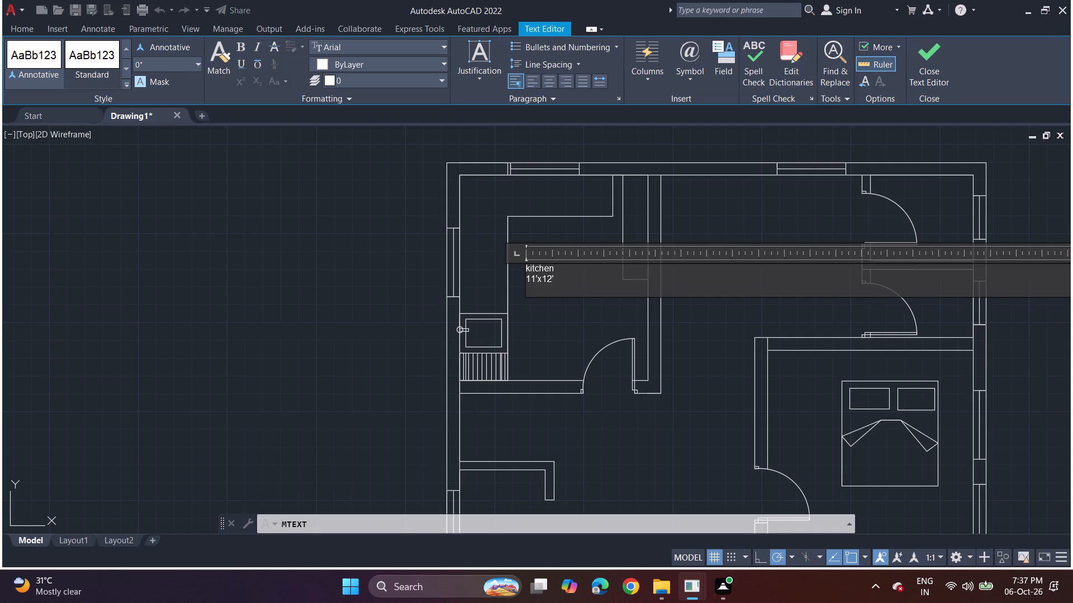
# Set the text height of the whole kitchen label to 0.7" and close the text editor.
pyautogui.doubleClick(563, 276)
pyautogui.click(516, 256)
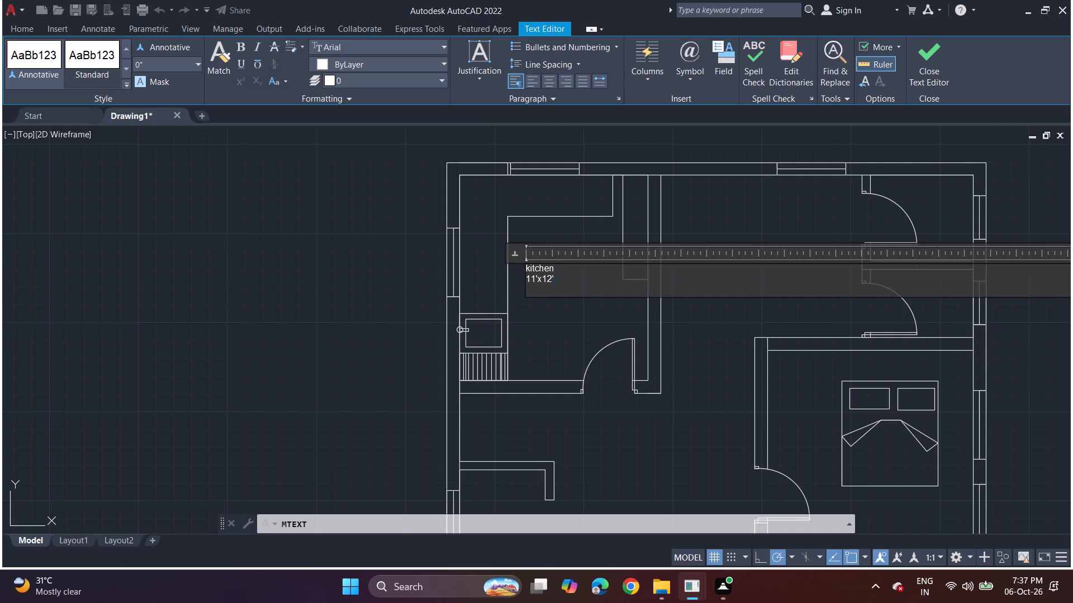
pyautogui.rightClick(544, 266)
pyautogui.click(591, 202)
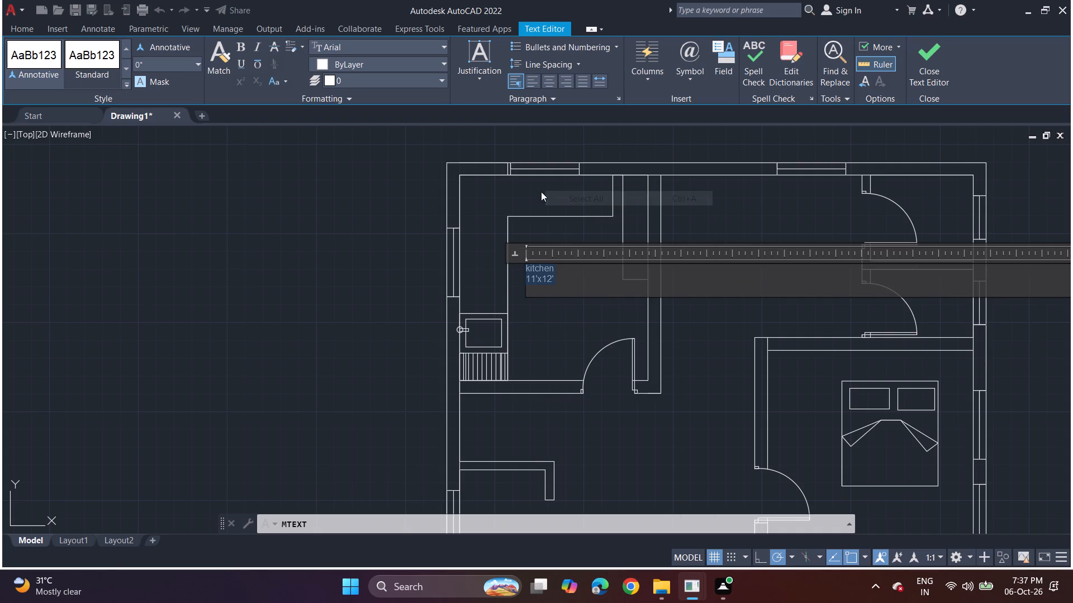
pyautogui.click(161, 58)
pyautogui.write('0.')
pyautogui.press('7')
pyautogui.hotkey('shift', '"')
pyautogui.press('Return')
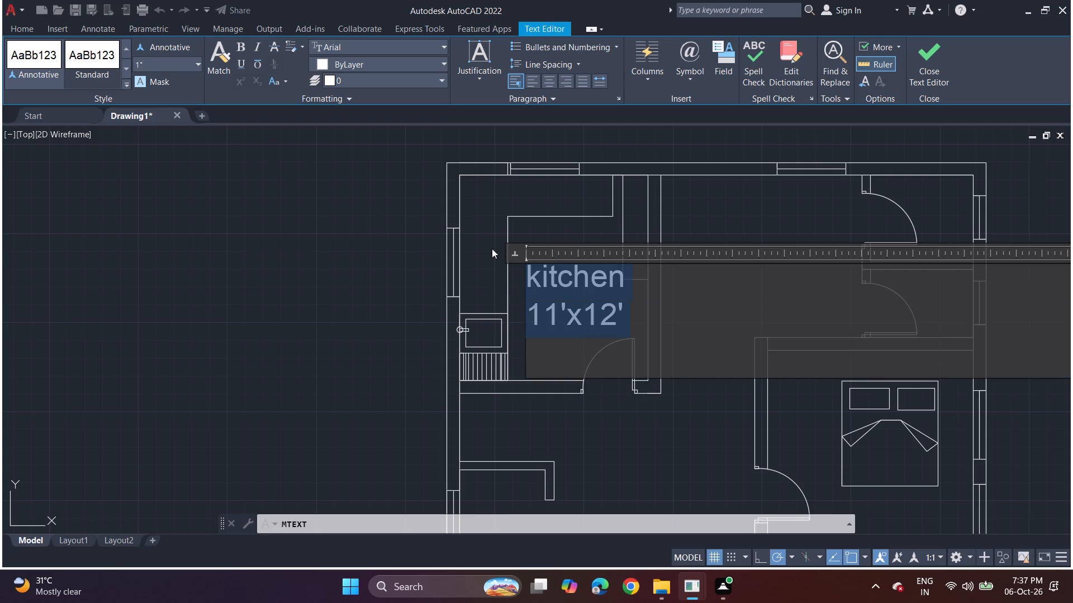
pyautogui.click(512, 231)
# Reopen the kitchen label and set the height of all its text to 10".
pyautogui.scroll(3, 561, 265)
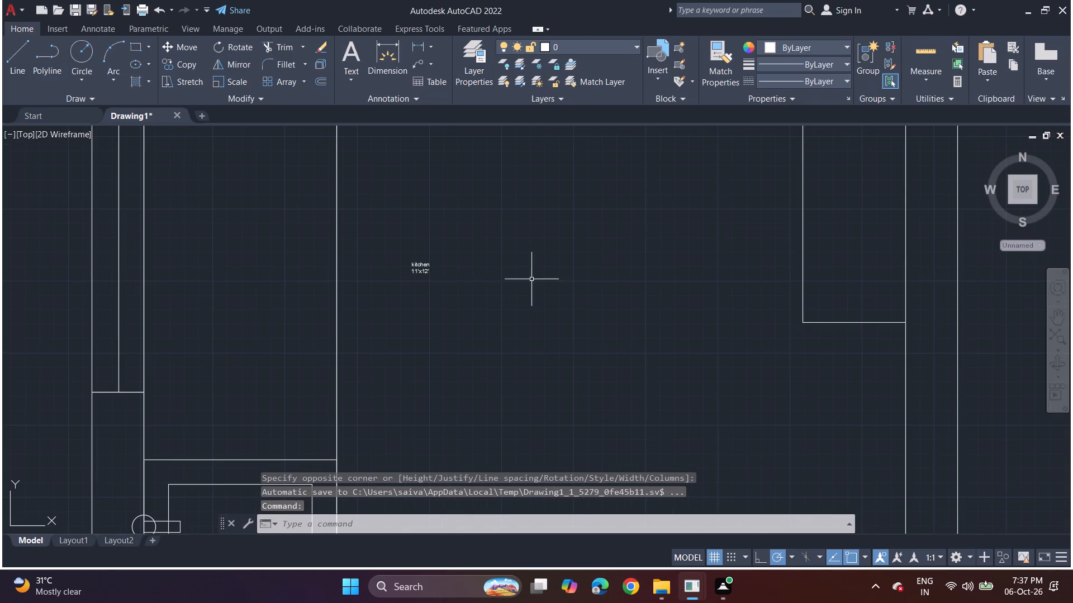
pyautogui.moveTo(388, 246); pyautogui.dragTo(470, 284)
pyautogui.moveTo(477, 274); pyautogui.dragTo(485, 257)
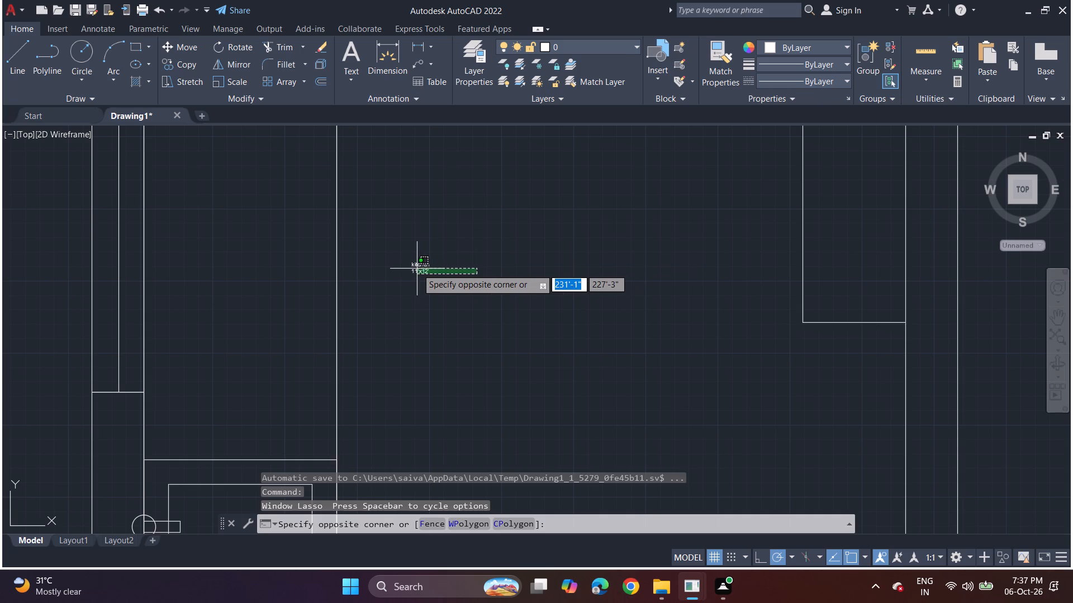
pyautogui.doubleClick(417, 269)
pyautogui.scroll(3, 418, 264)
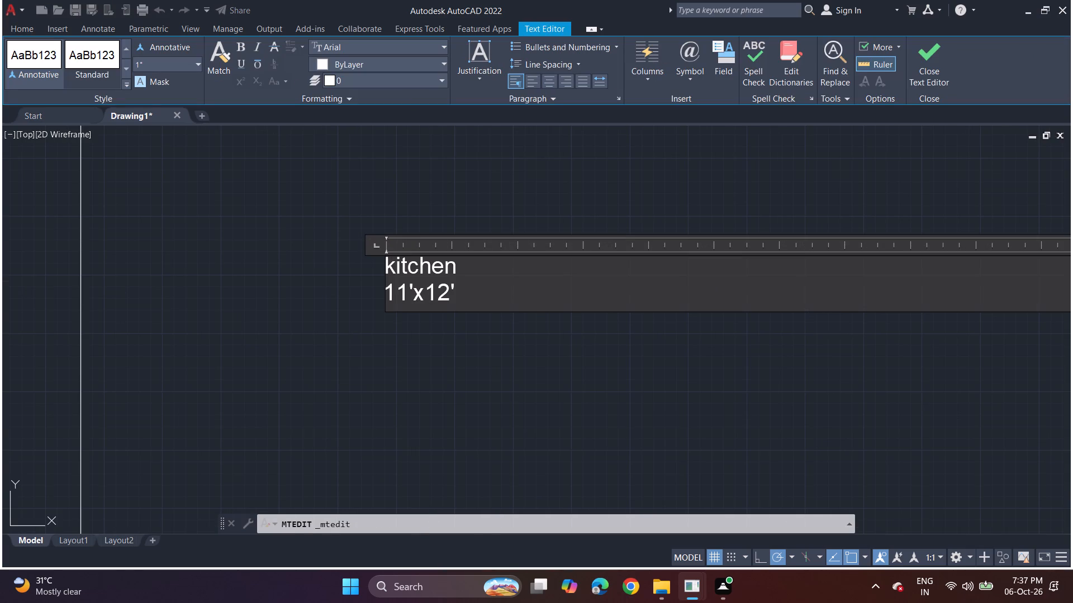
pyautogui.rightClick(443, 274)
pyautogui.click(495, 199)
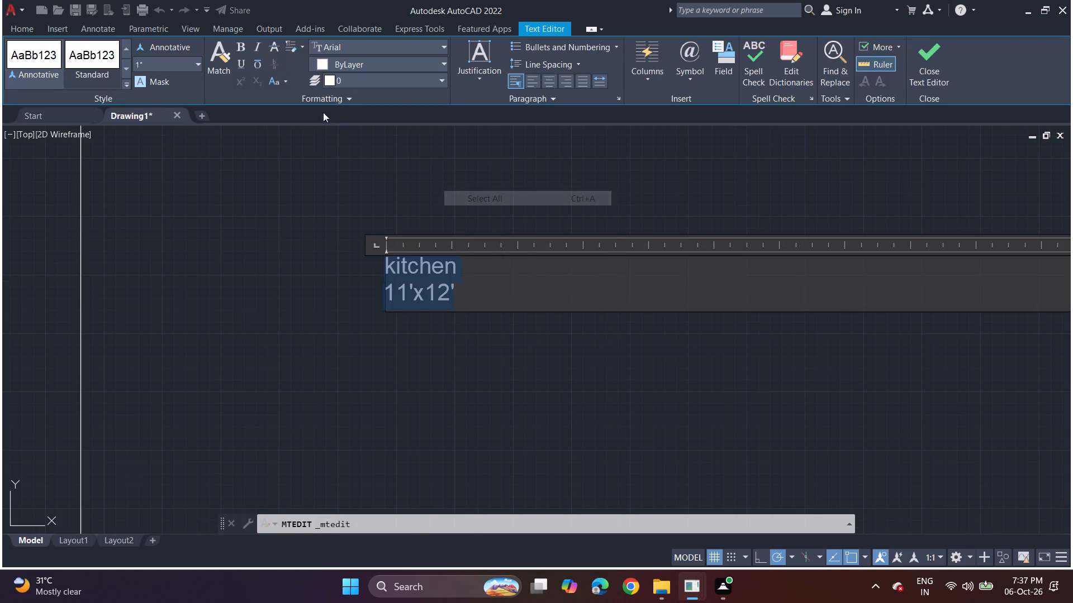
pyautogui.click(158, 63)
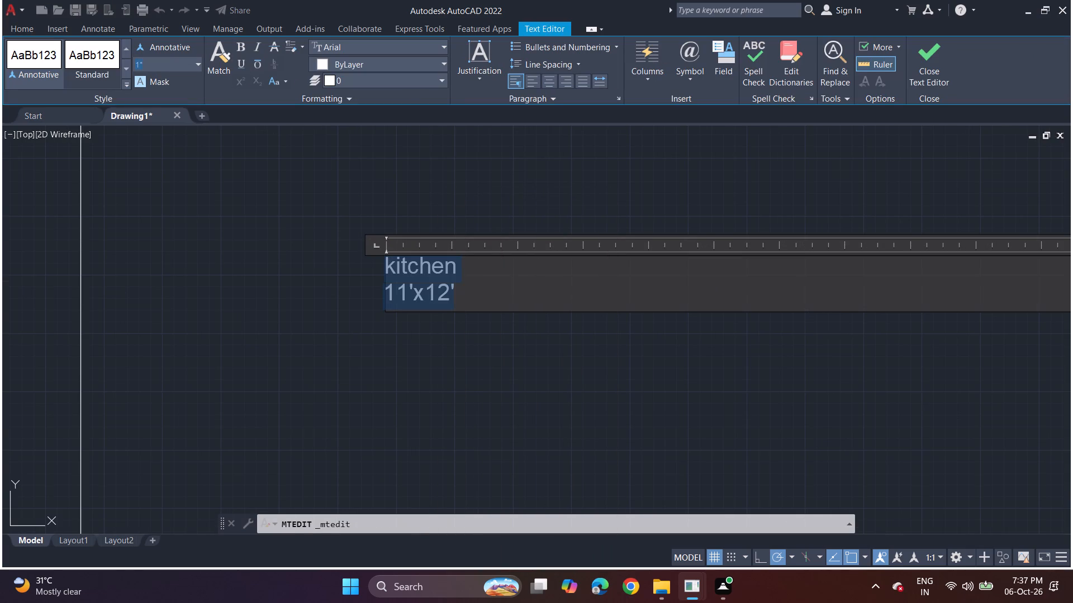
pyautogui.write('10"')
pyautogui.press('Return')
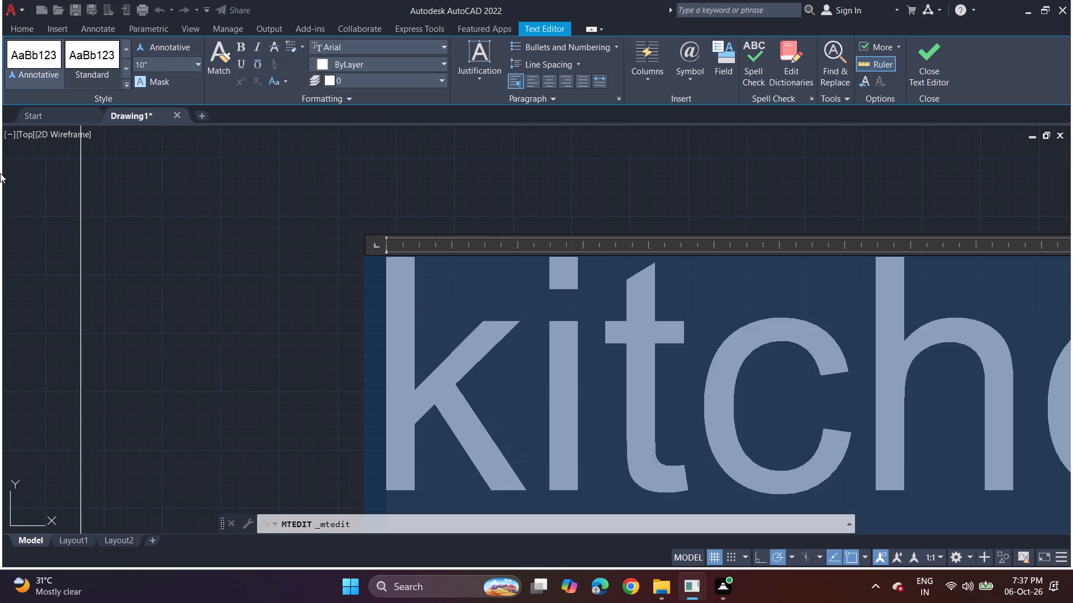
pyautogui.click(213, 220)
pyautogui.scroll(-3, 233, 248)
pyautogui.scroll(-3, 353, 274)
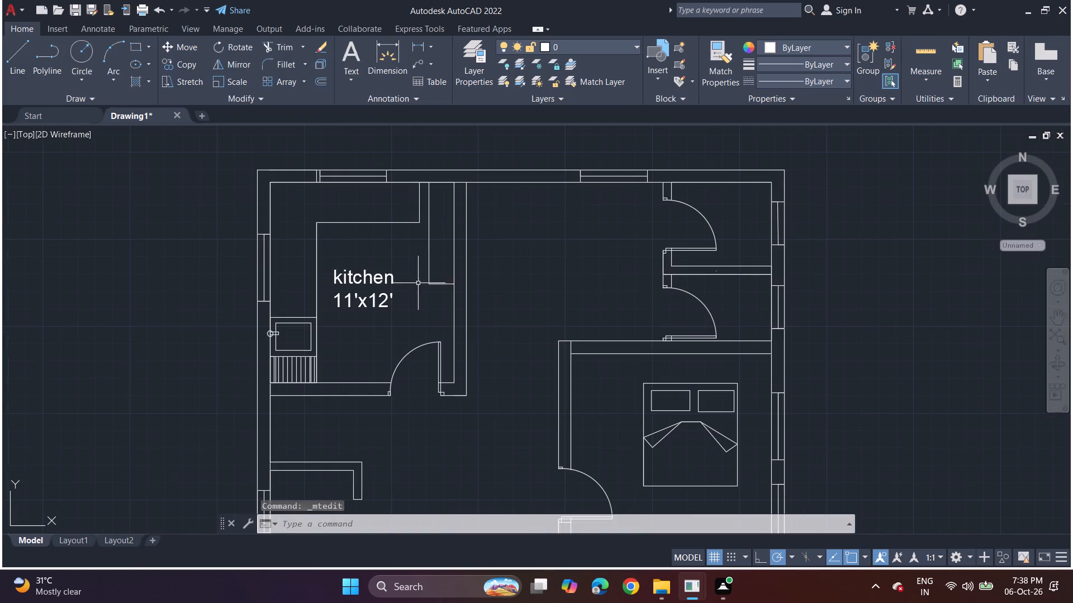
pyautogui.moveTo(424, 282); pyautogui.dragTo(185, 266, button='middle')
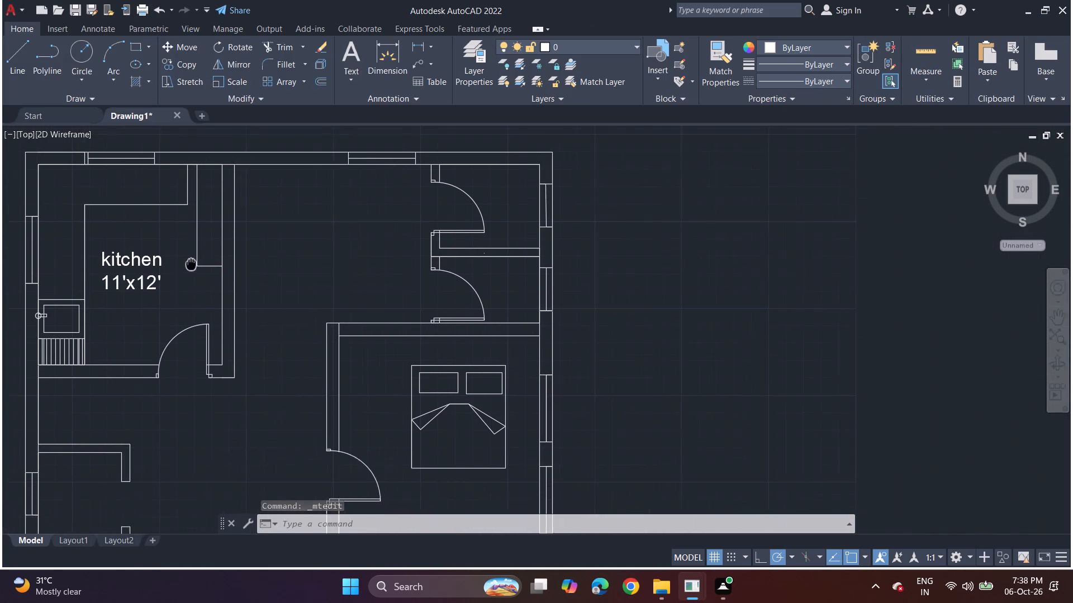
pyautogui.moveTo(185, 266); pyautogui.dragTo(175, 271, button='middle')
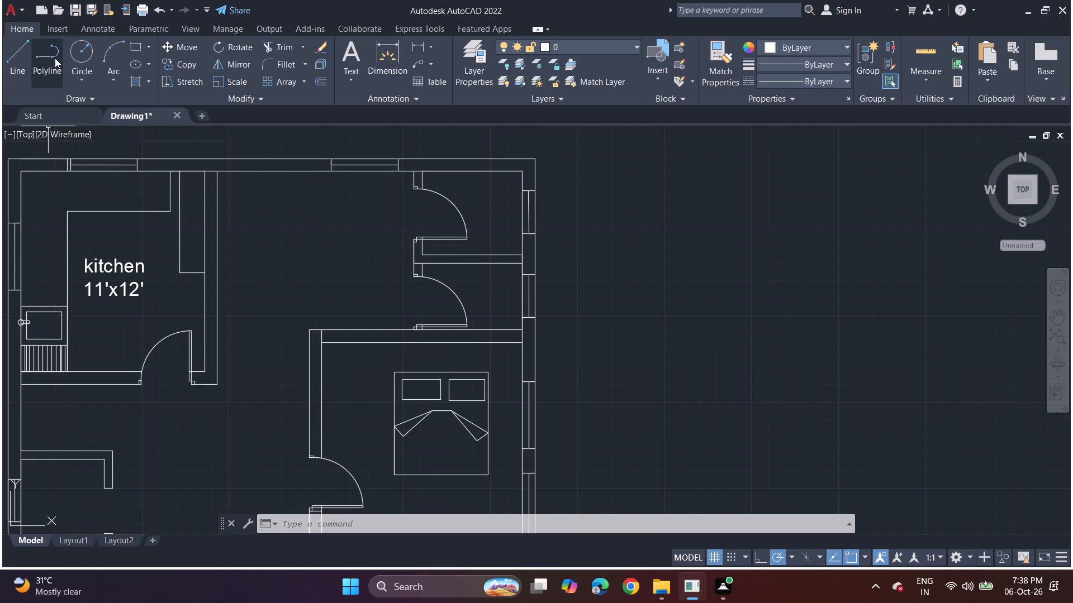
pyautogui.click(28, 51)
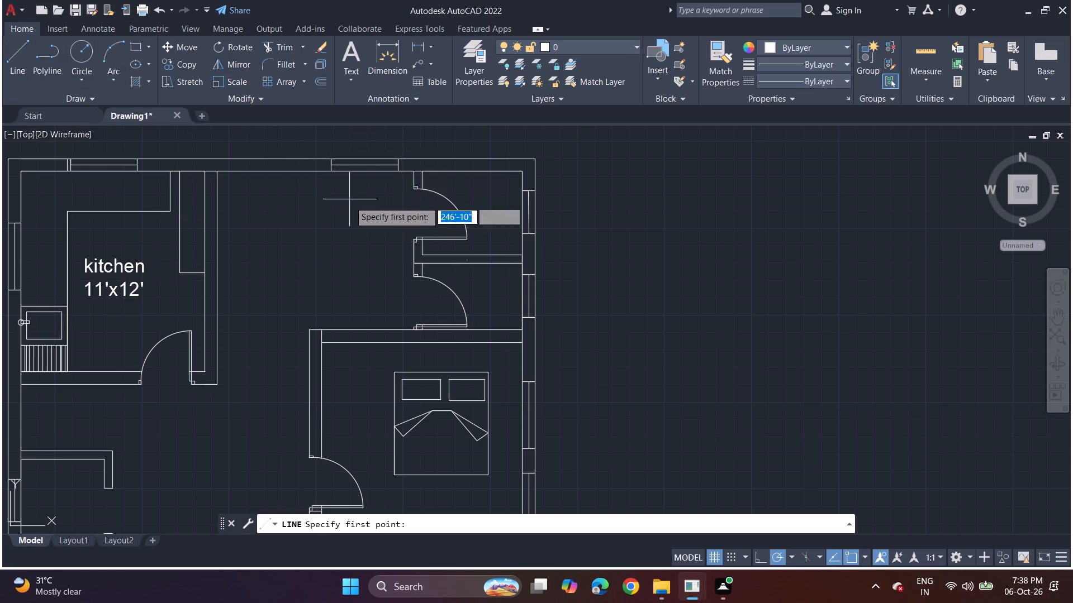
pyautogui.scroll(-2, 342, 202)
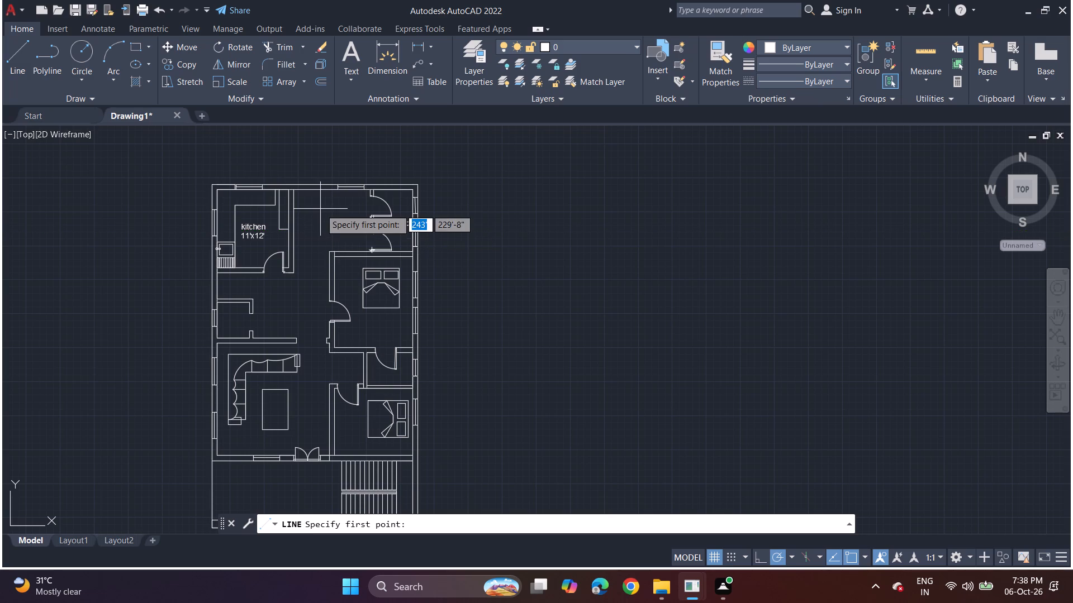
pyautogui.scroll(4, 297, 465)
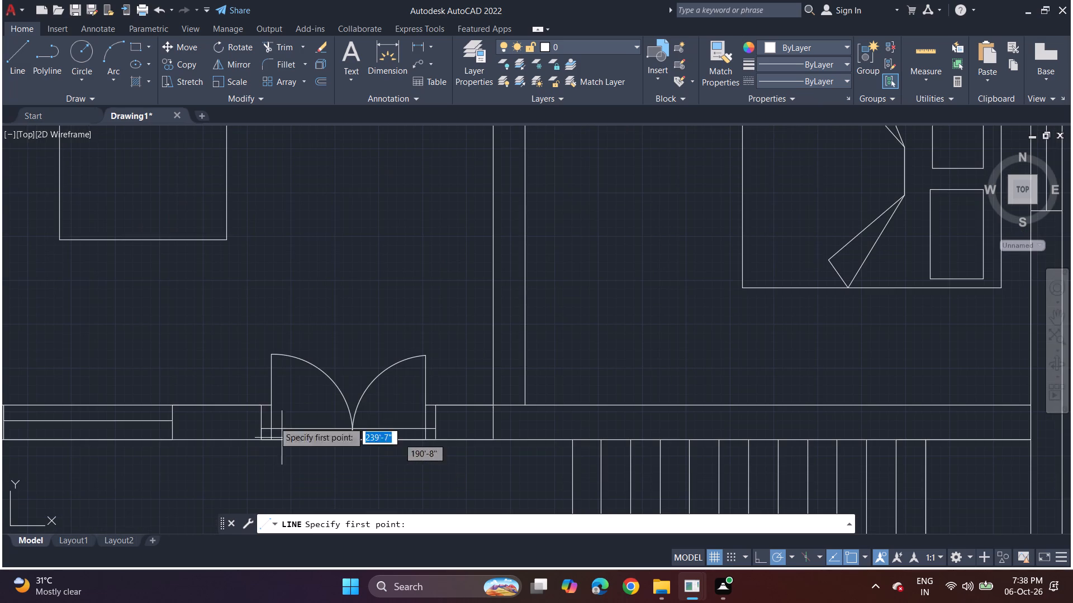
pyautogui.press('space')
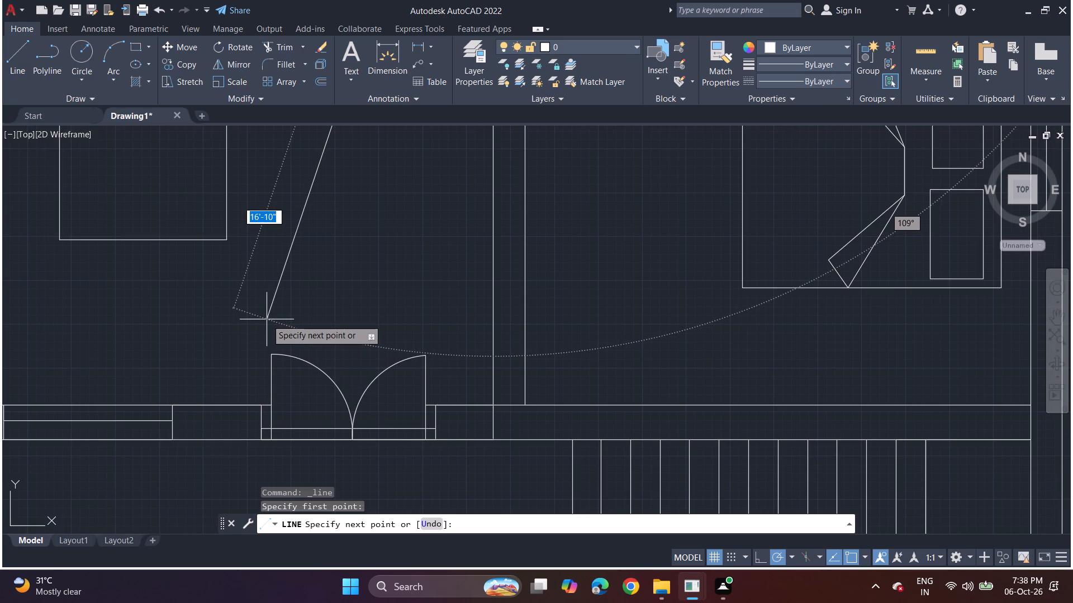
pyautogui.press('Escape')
# Copy the south wall's double door with its frame, from its southeast corner, to the empty space northeast of the plan.
pyautogui.moveTo(269, 327); pyautogui.dragTo(275, 414)
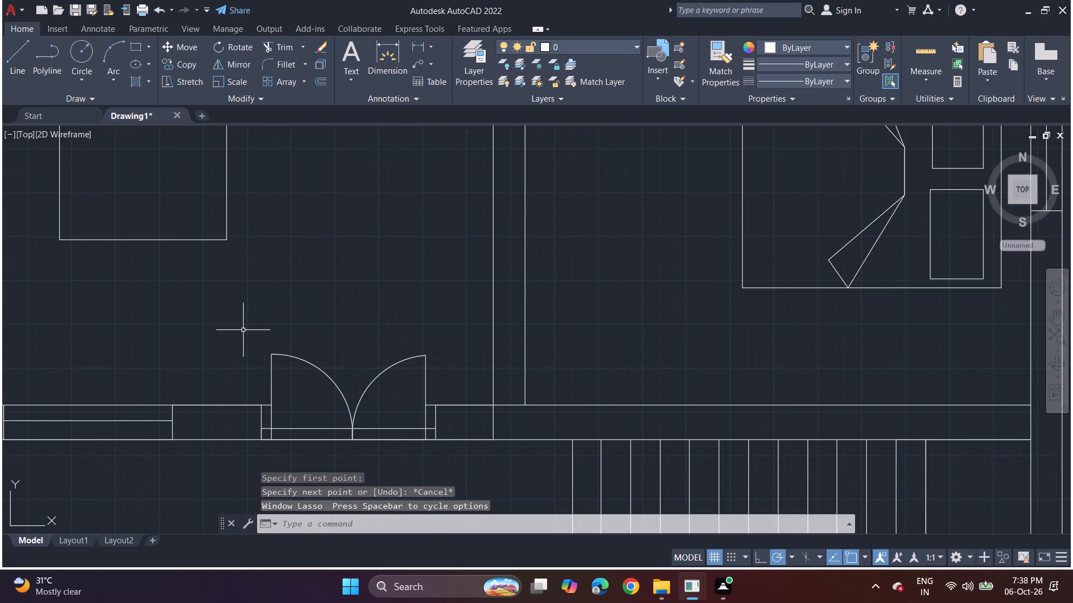
pyautogui.click(248, 326)
pyautogui.moveTo(250, 331); pyautogui.dragTo(259, 387)
pyautogui.click(253, 321)
pyautogui.moveTo(253, 321); pyautogui.dragTo(255, 329)
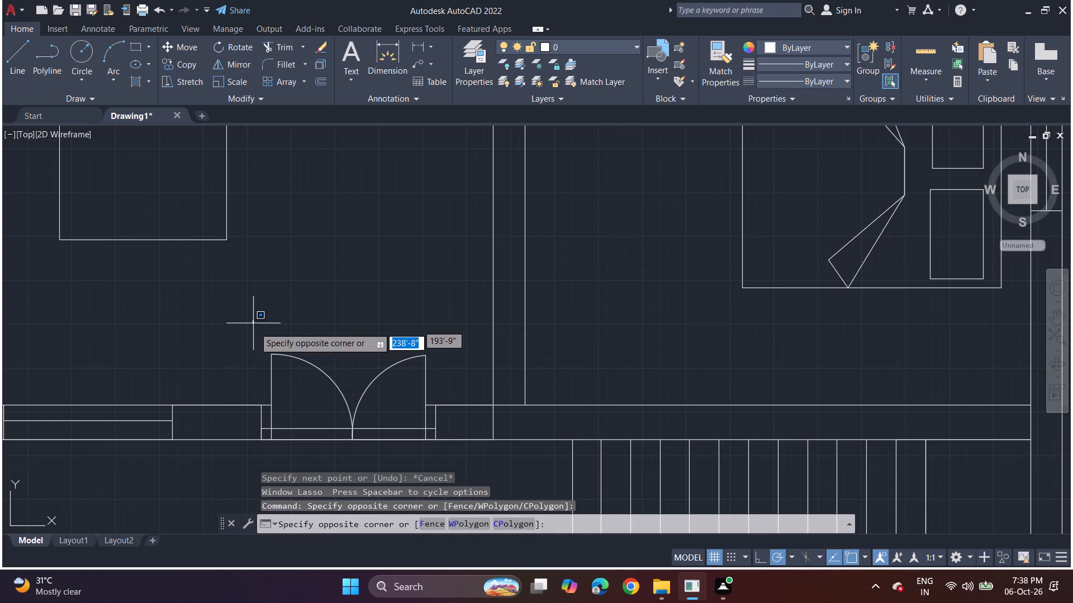
pyautogui.moveTo(255, 329); pyautogui.dragTo(440, 451)
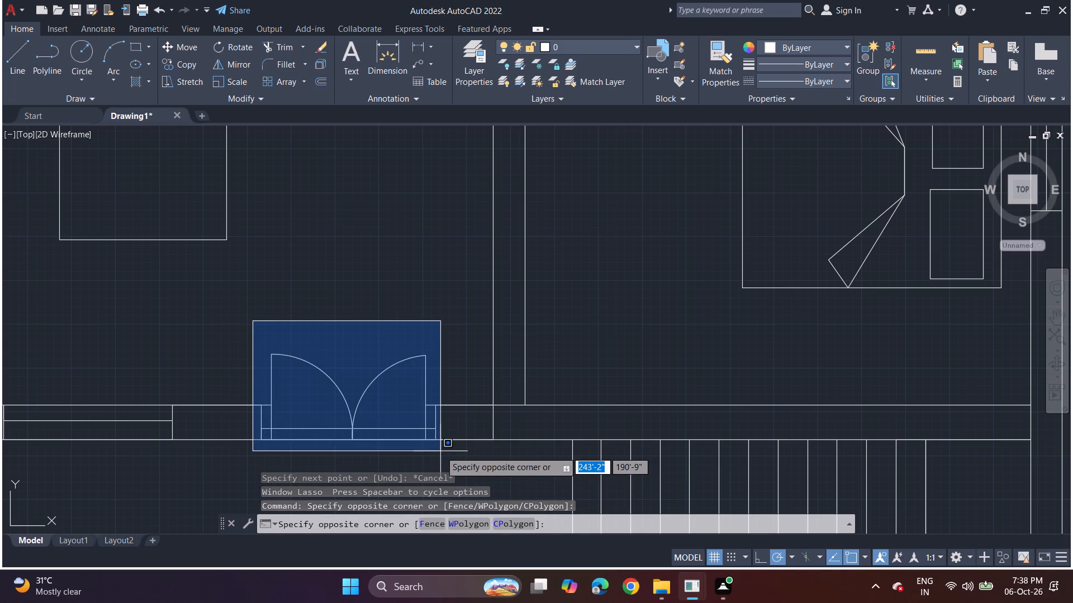
pyautogui.click(439, 446)
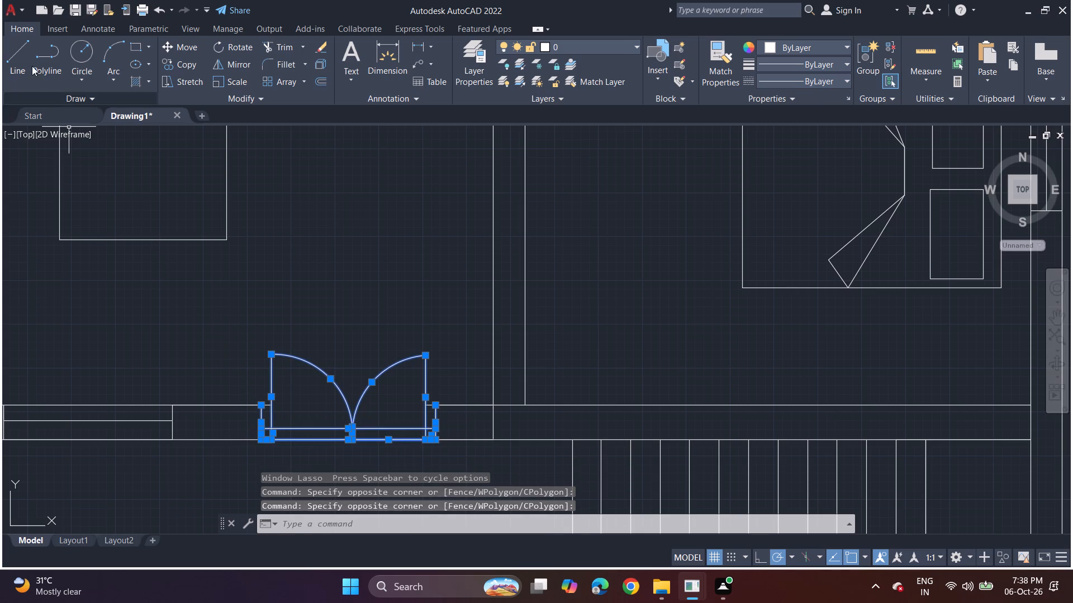
pyautogui.press('c')
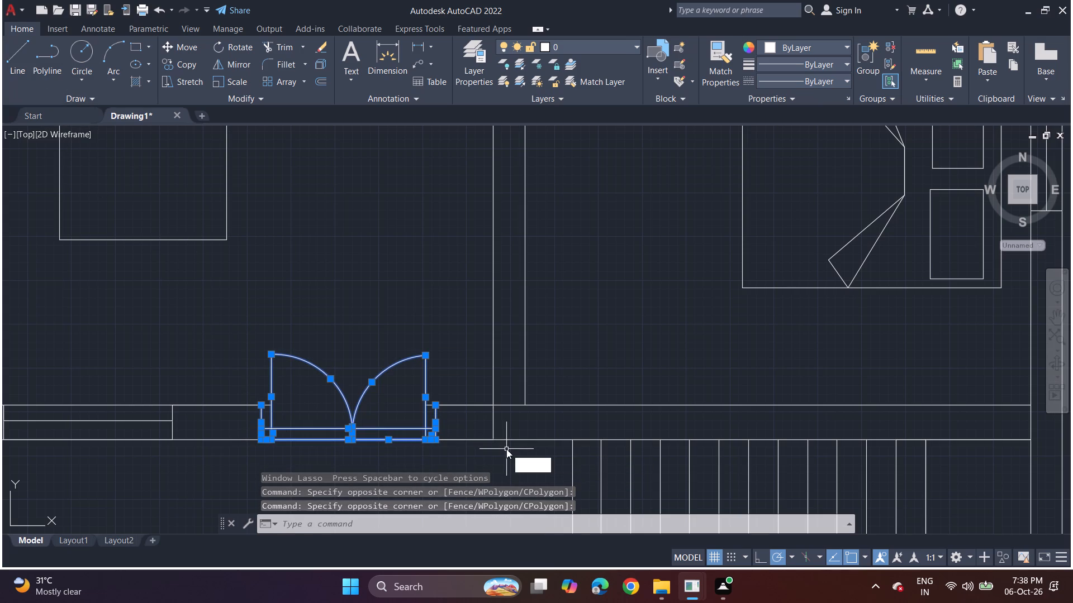
pyautogui.press('o')
pyautogui.press('p')
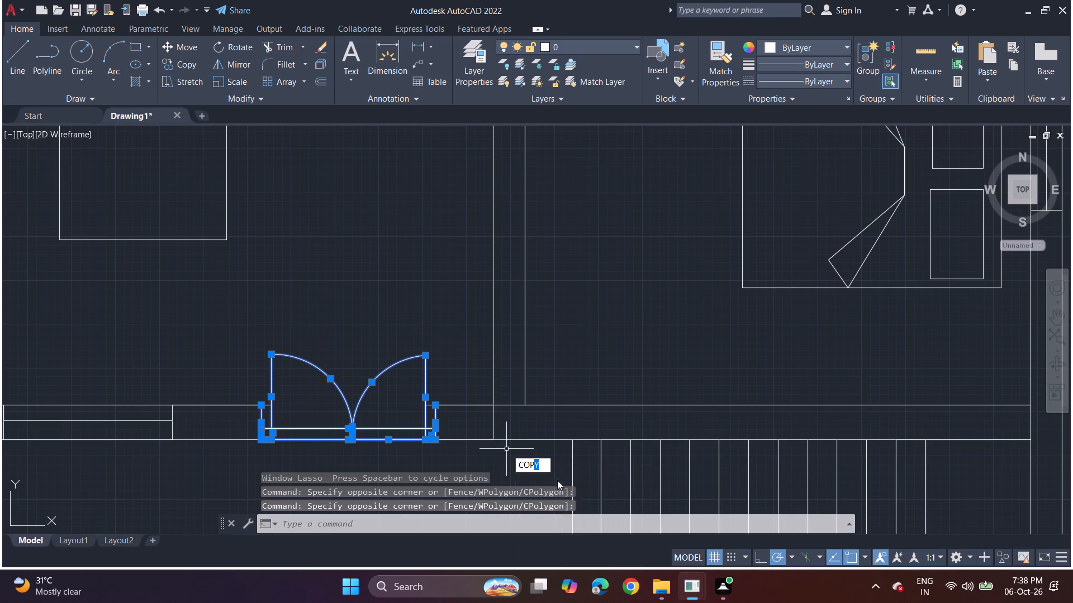
pyautogui.click(557, 480)
pyautogui.click(434, 442)
pyautogui.scroll(-2, 449, 260)
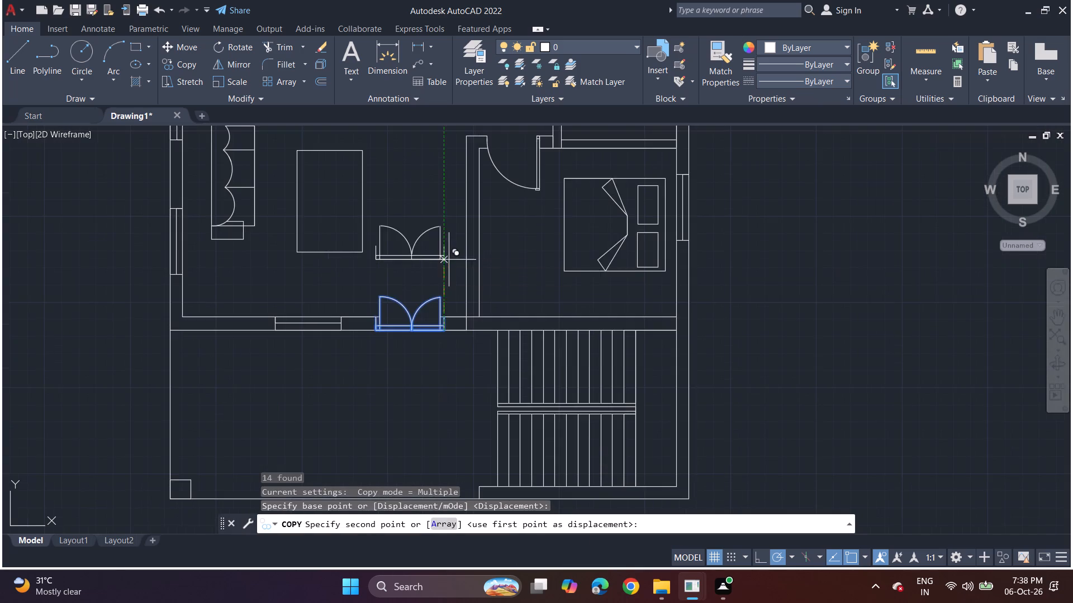
pyautogui.moveTo(443, 224); pyautogui.dragTo(366, 602, button='middle')
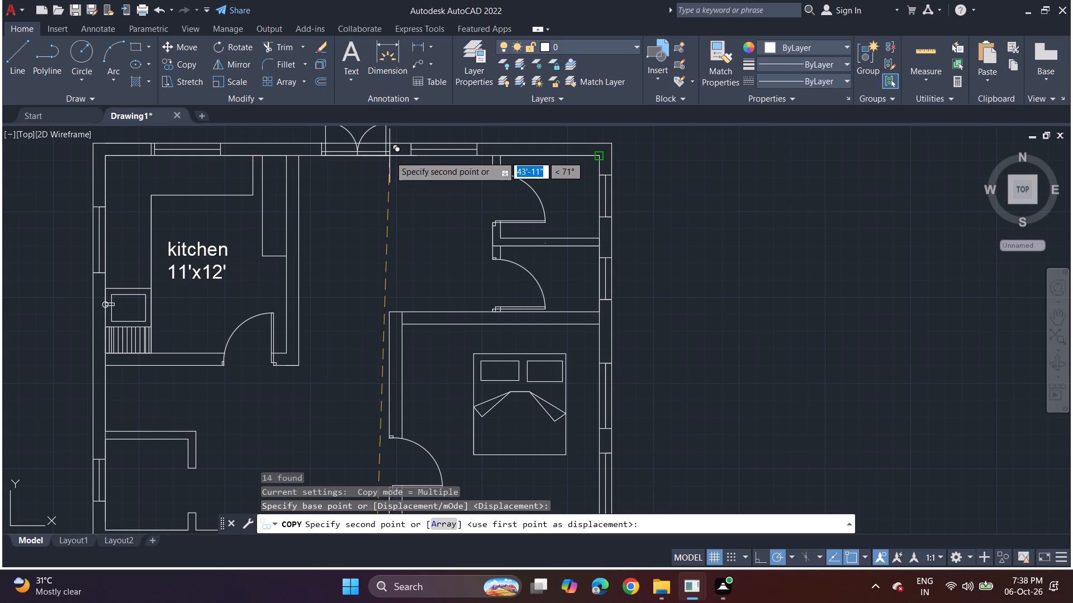
pyautogui.click(384, 155)
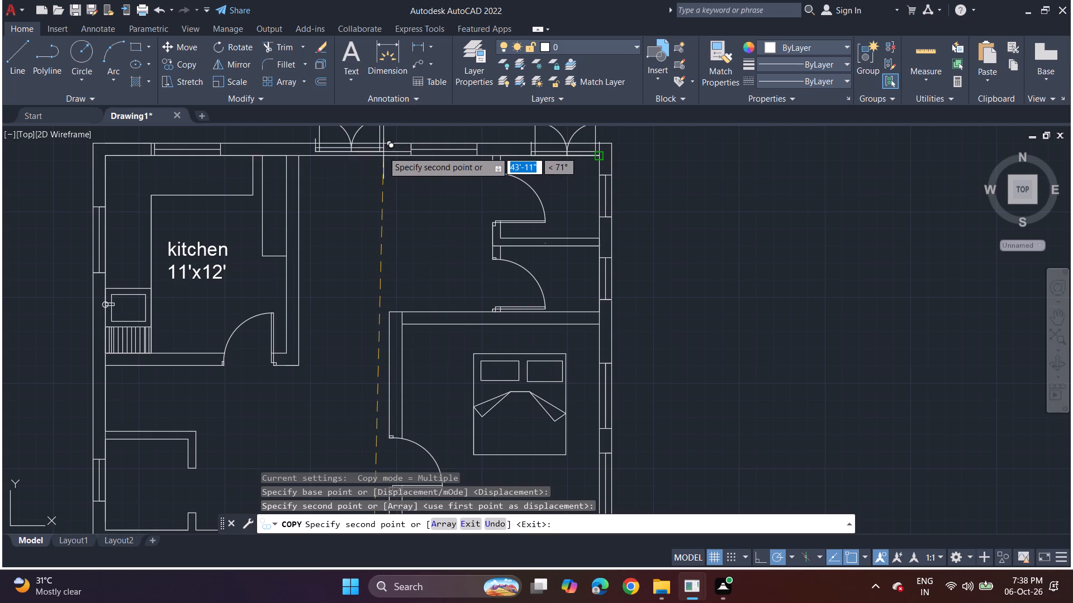
pyautogui.moveTo(383, 160); pyautogui.dragTo(381, 226, button='middle')
pyautogui.hotkey('ctrl', 'z')
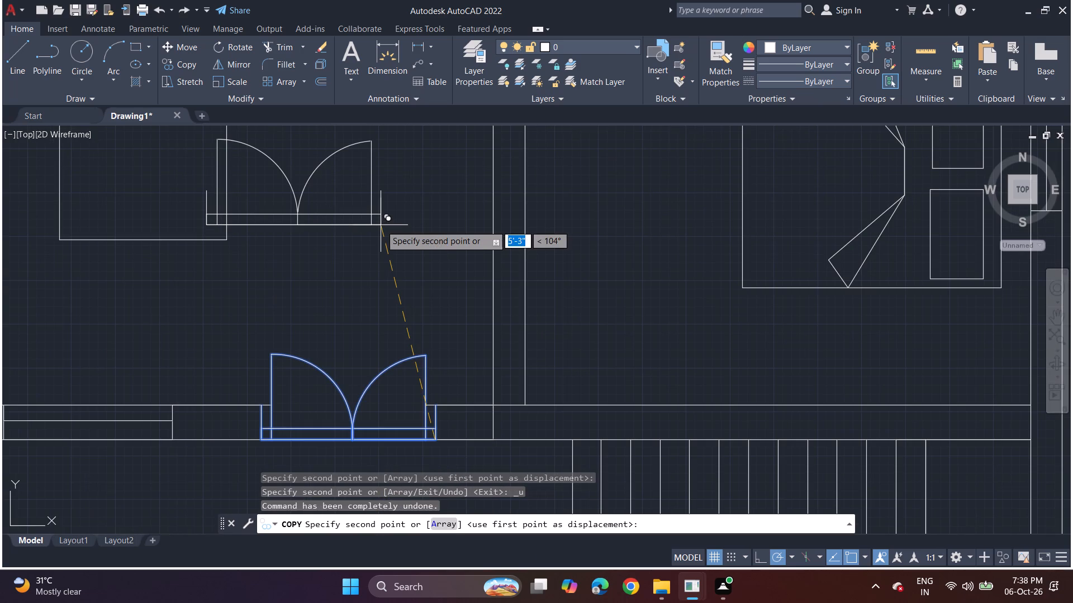
pyautogui.scroll(-6, 381, 226)
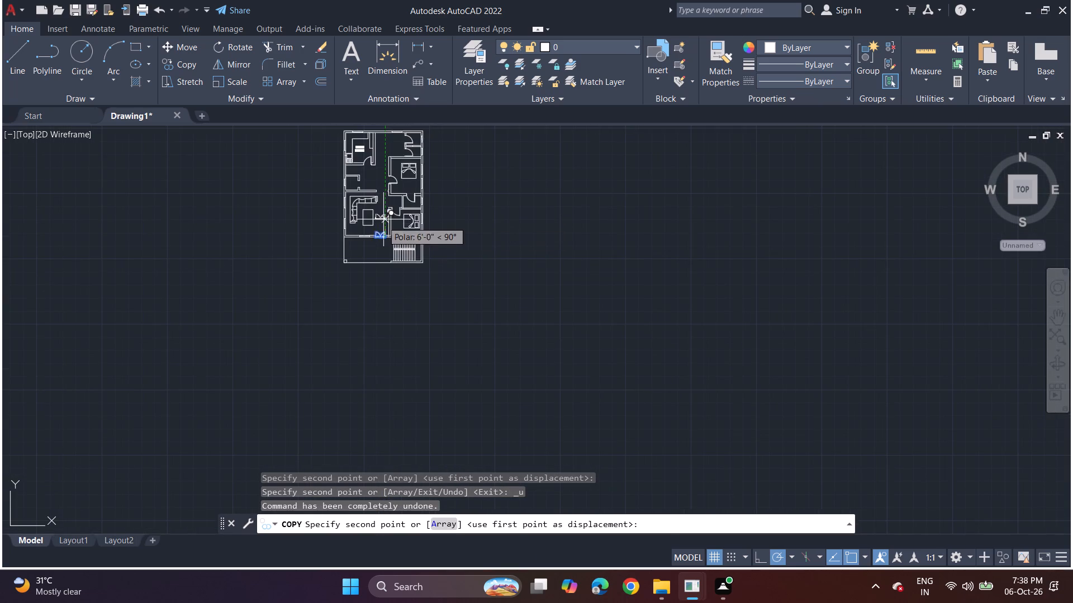
pyautogui.moveTo(385, 229); pyautogui.dragTo(374, 319, button='middle')
pyautogui.click(464, 211)
pyautogui.scroll(2, 385, 214)
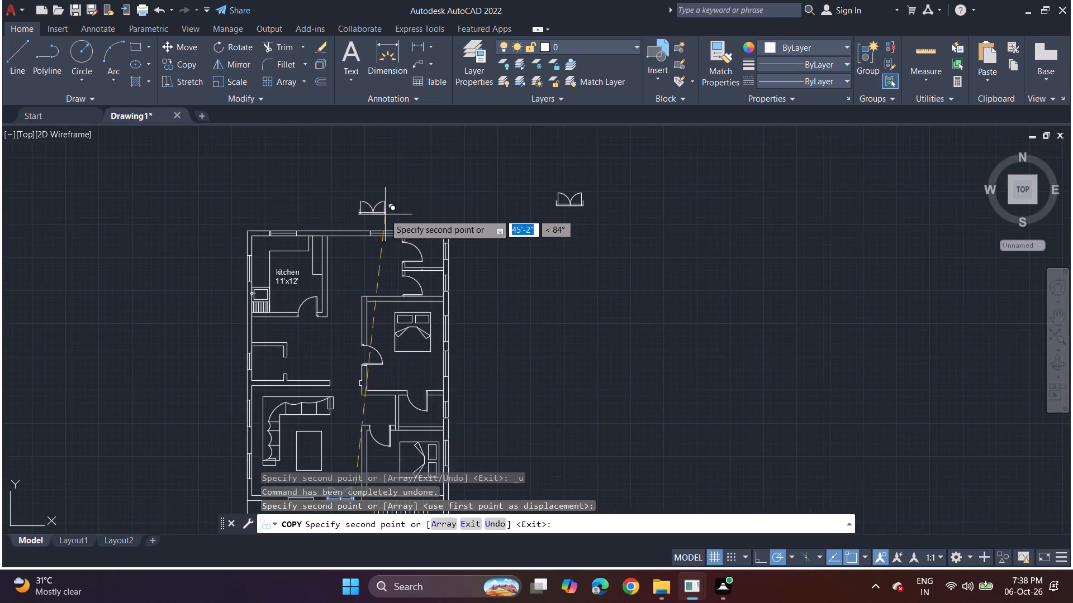
pyautogui.scroll(1, 384, 214)
pyautogui.press('Escape')
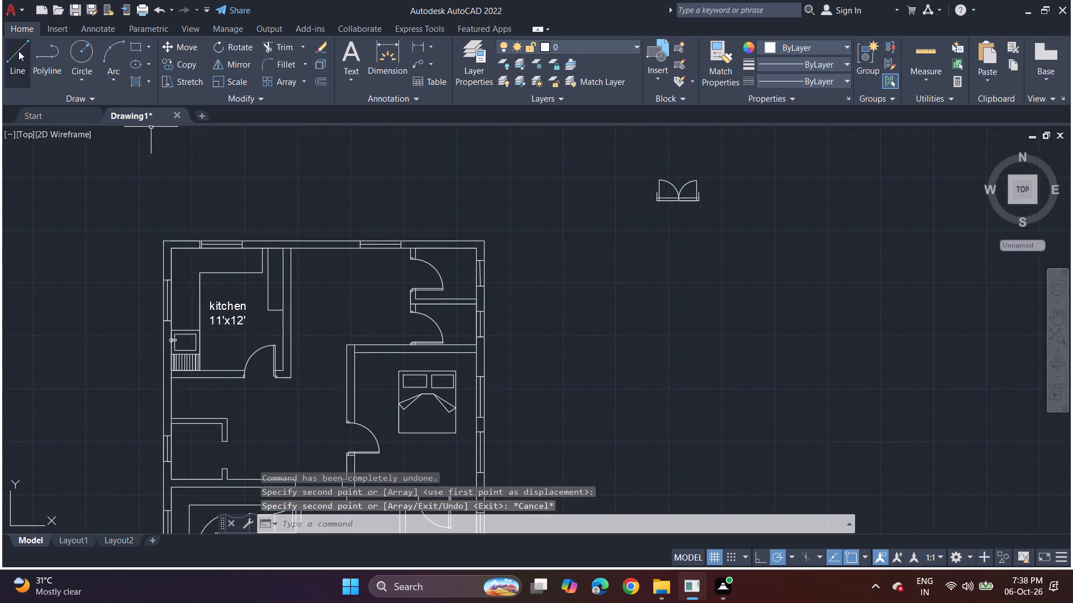
# Draw a 6" thick wall stub south from the north wall, 5' west of the small rooms' wall, ending level with their dividing partition.
pyautogui.click(18, 51)
pyautogui.scroll(3, 241, 174)
pyautogui.moveTo(332, 346); pyautogui.dragTo(276, 176, button='middle')
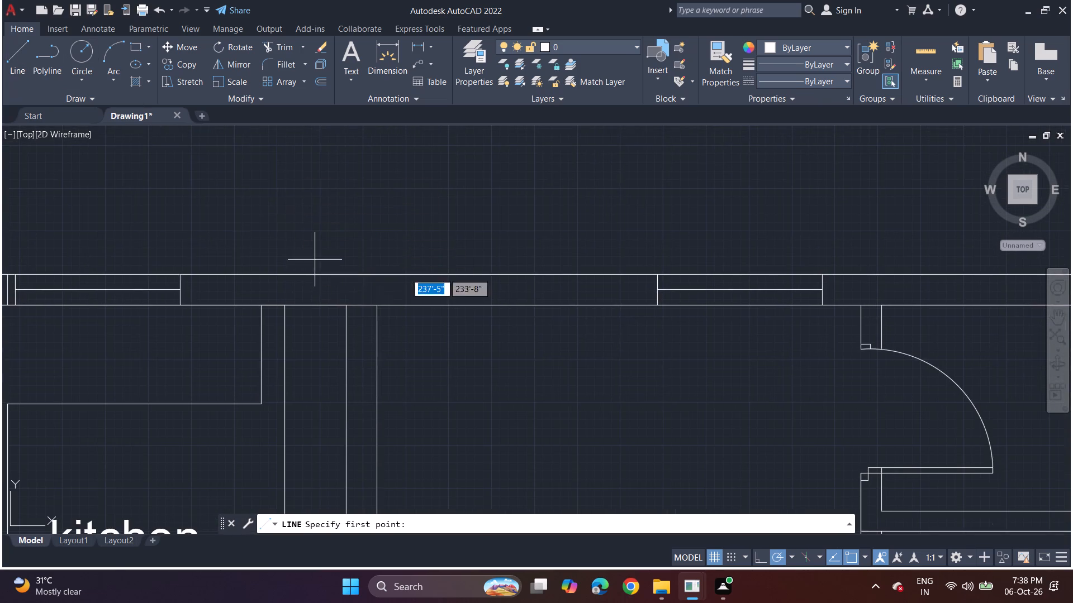
pyautogui.scroll(-1, 337, 284)
pyautogui.moveTo(445, 310); pyautogui.dragTo(326, 178, button='middle')
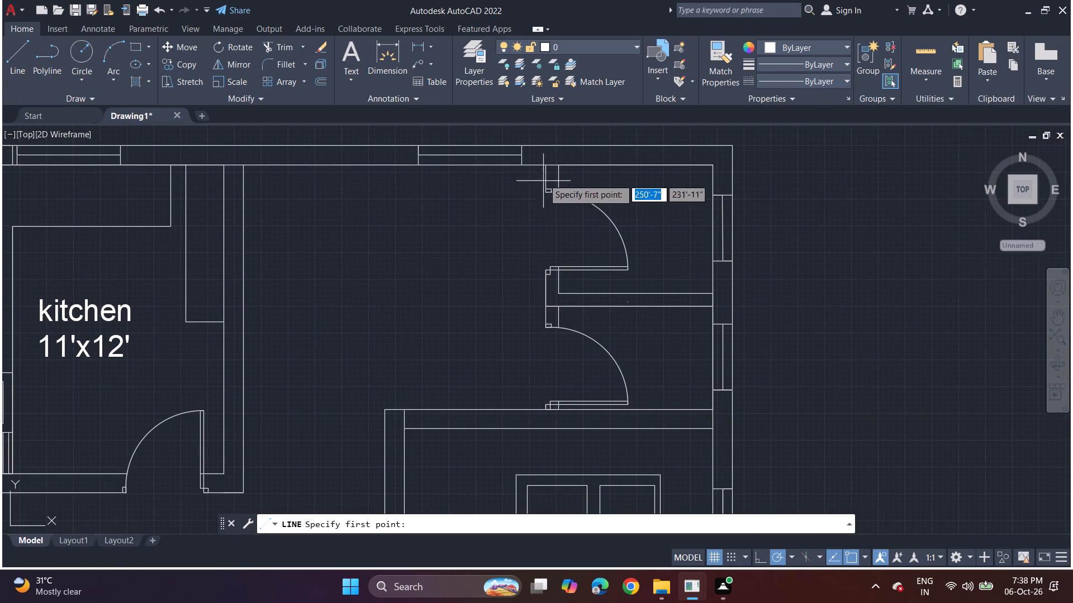
pyautogui.click(545, 166)
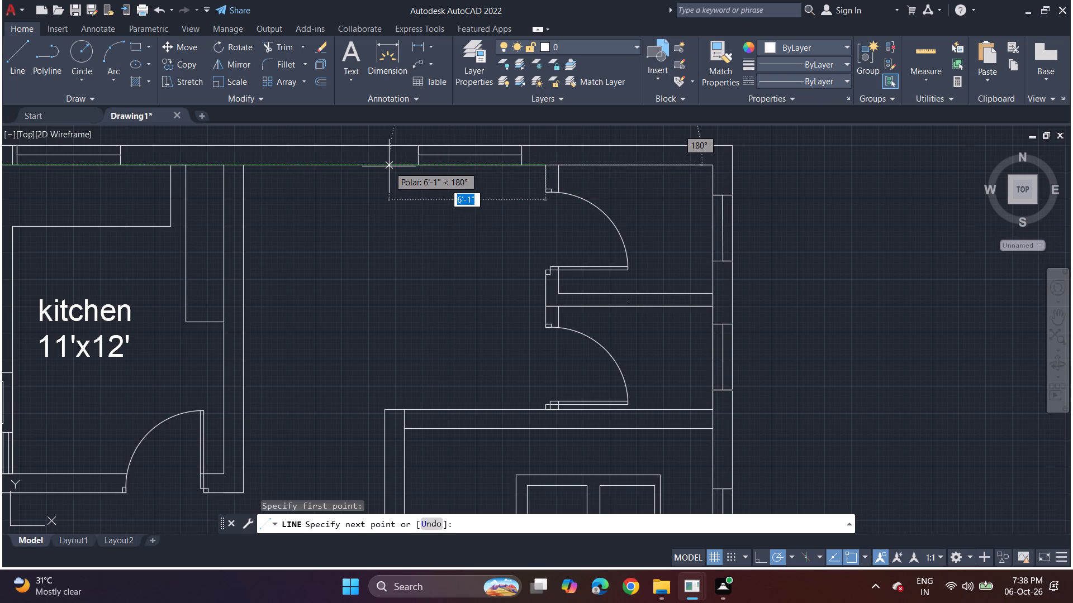
pyautogui.press('5')
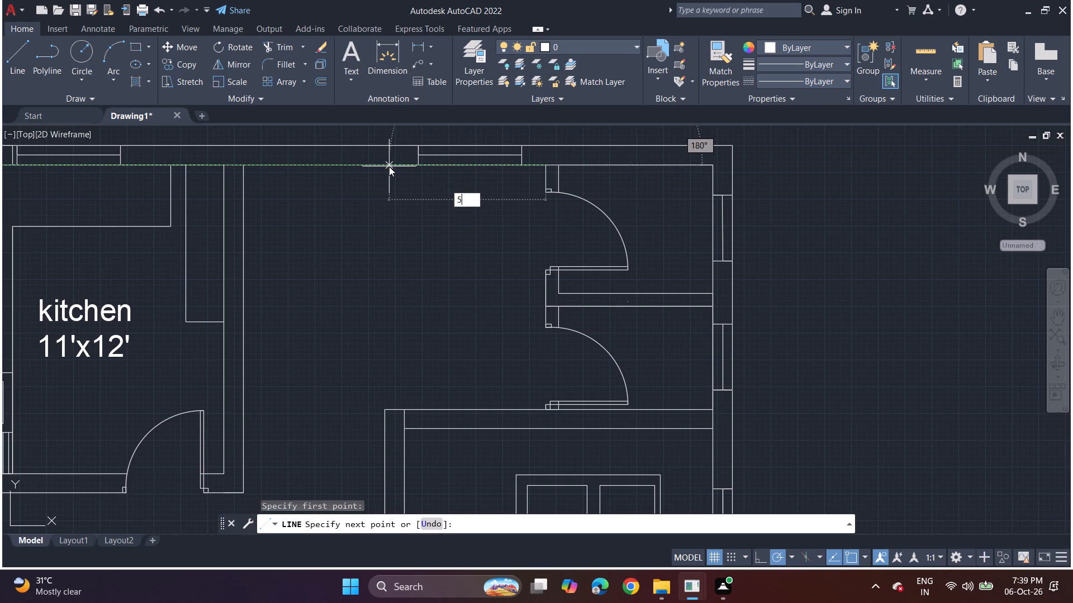
pyautogui.press("'")
pyautogui.press('Return')
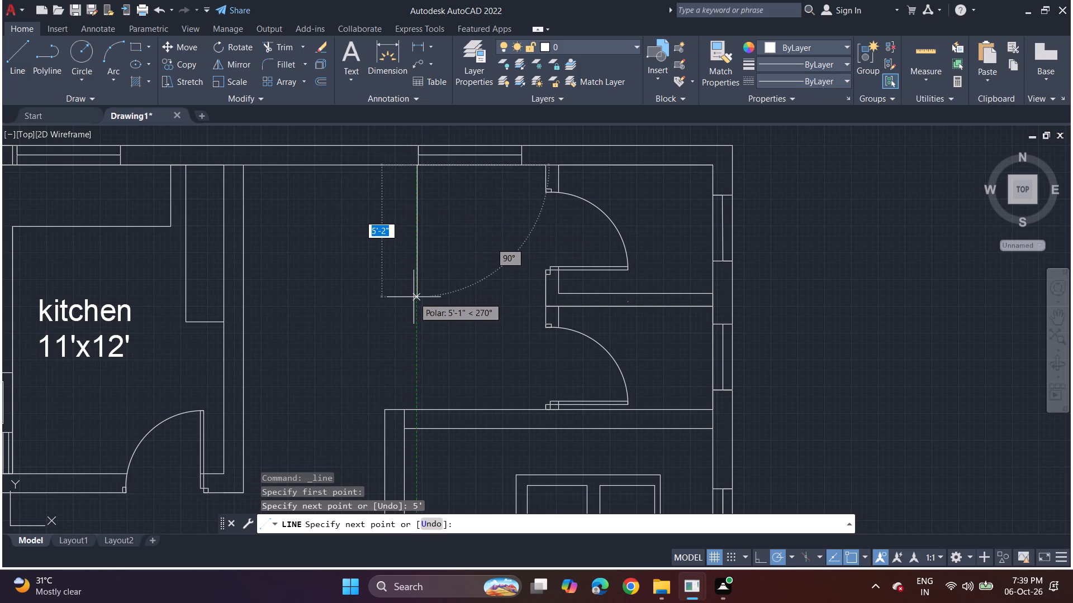
pyautogui.click(419, 308)
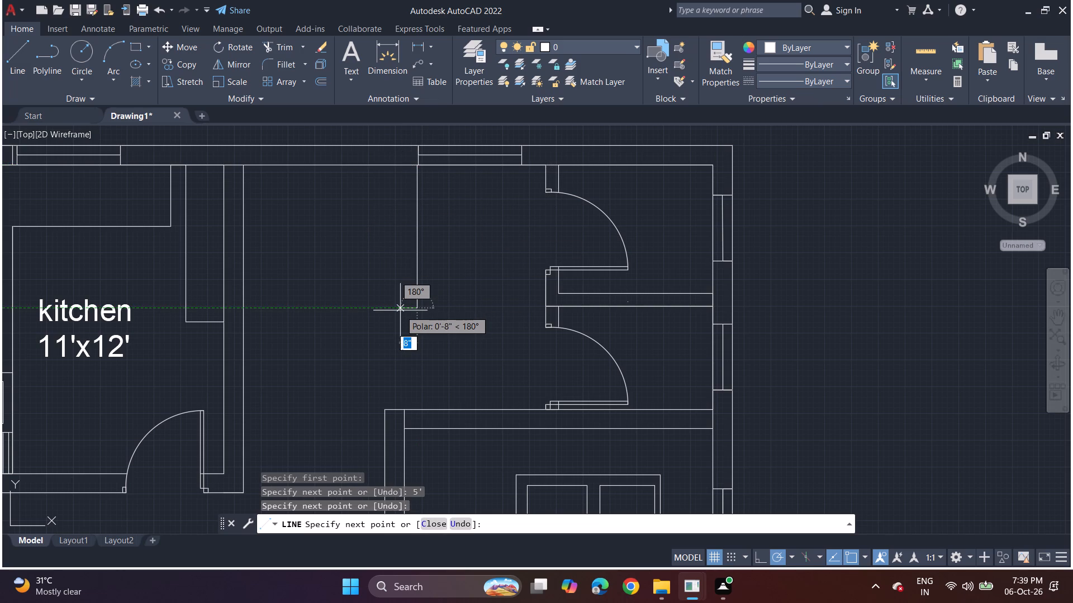
pyautogui.press('6')
pyautogui.press('Return')
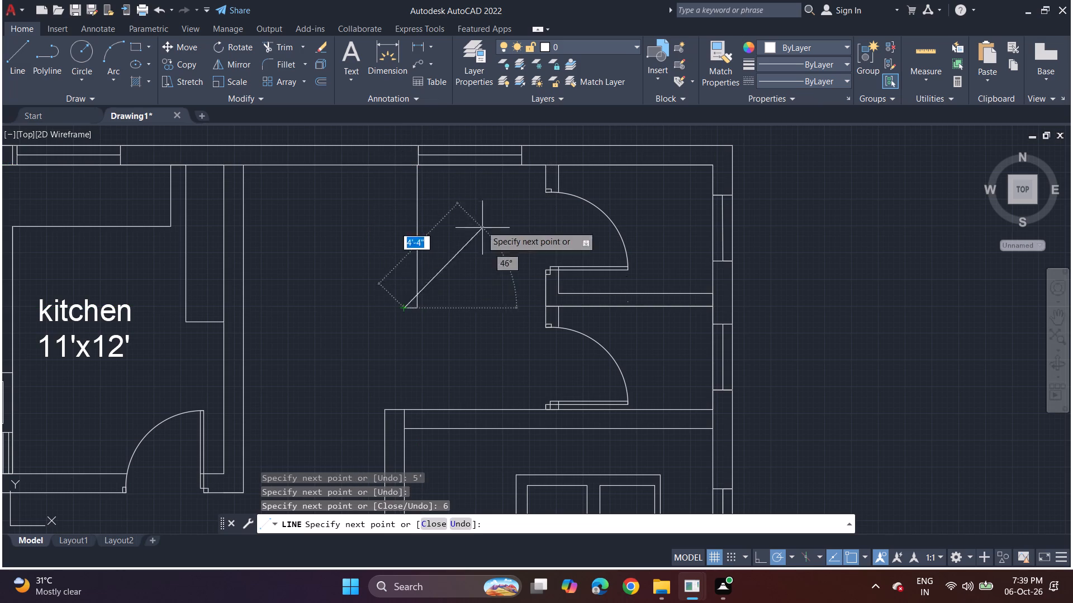
pyautogui.click(401, 165)
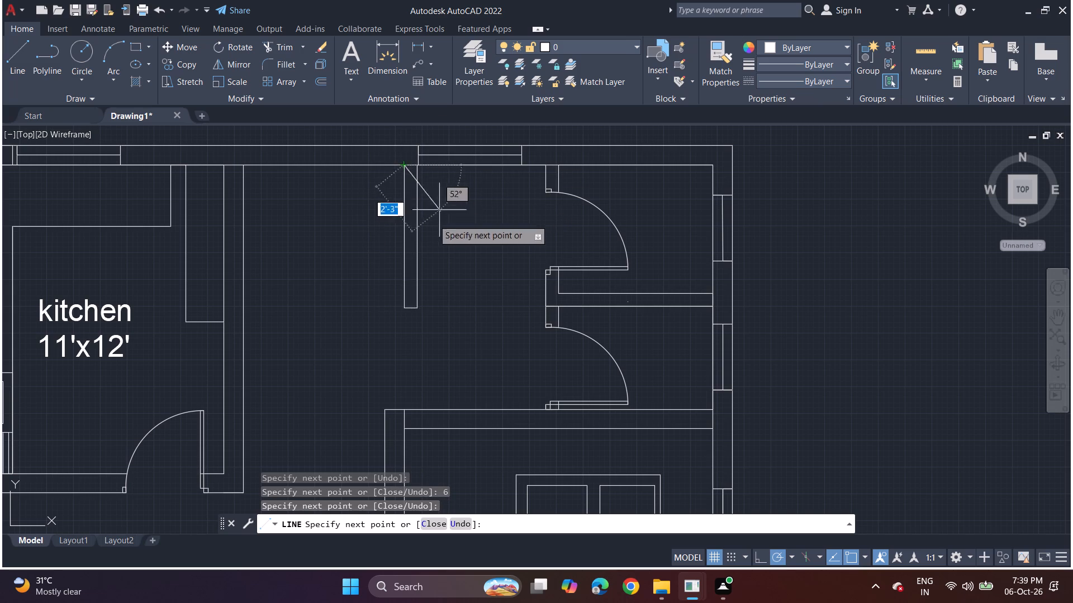
pyautogui.press('space')
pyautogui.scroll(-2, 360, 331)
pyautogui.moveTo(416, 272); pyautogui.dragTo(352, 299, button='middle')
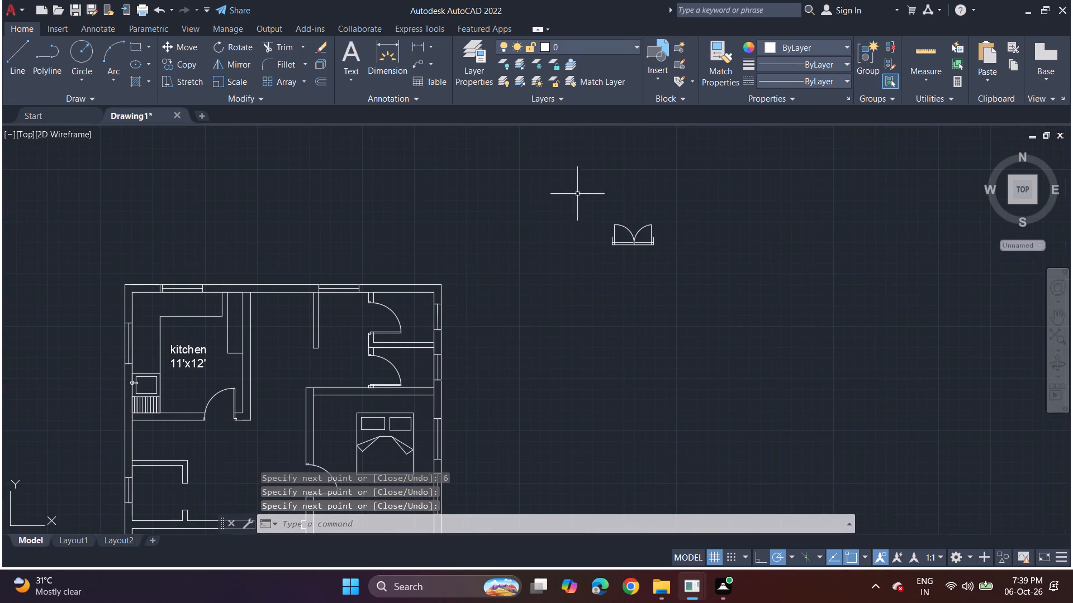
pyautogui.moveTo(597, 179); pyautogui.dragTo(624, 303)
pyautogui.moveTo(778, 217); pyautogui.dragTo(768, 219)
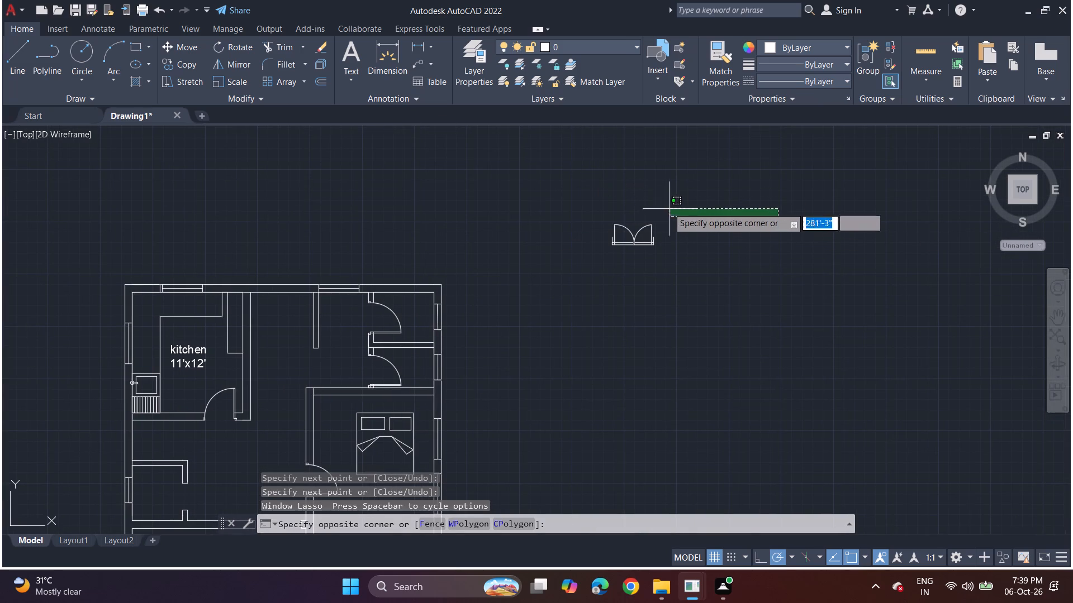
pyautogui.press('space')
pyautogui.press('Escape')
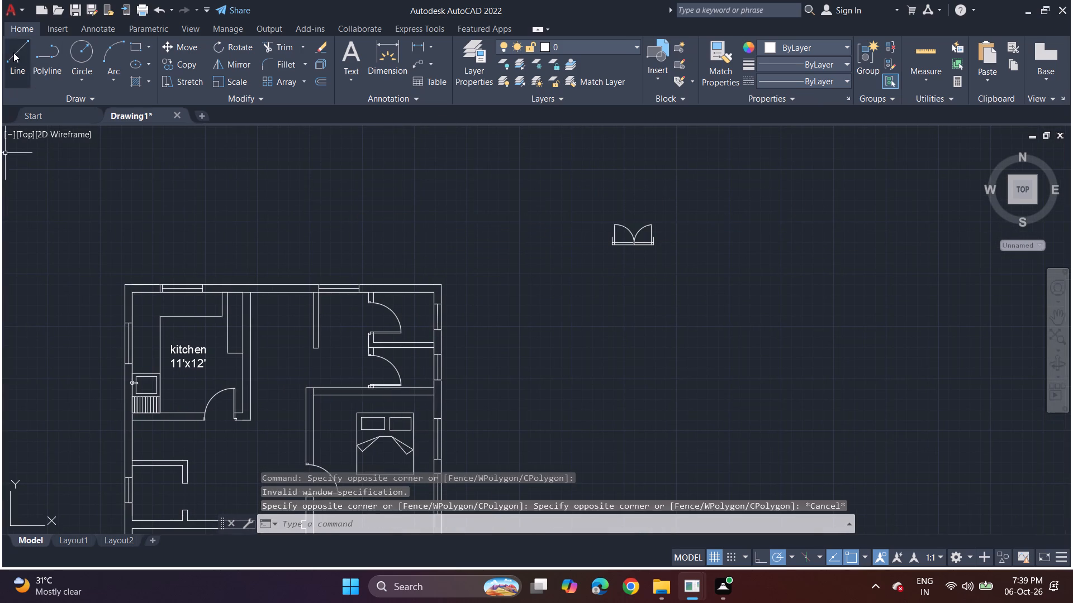
# Draw a line 1' west from the new stub wall along the north wall's inner face, continuing across to its outer face.
pyautogui.moveTo(13, 52); pyautogui.dragTo(21, 59)
pyautogui.scroll(2, 235, 324)
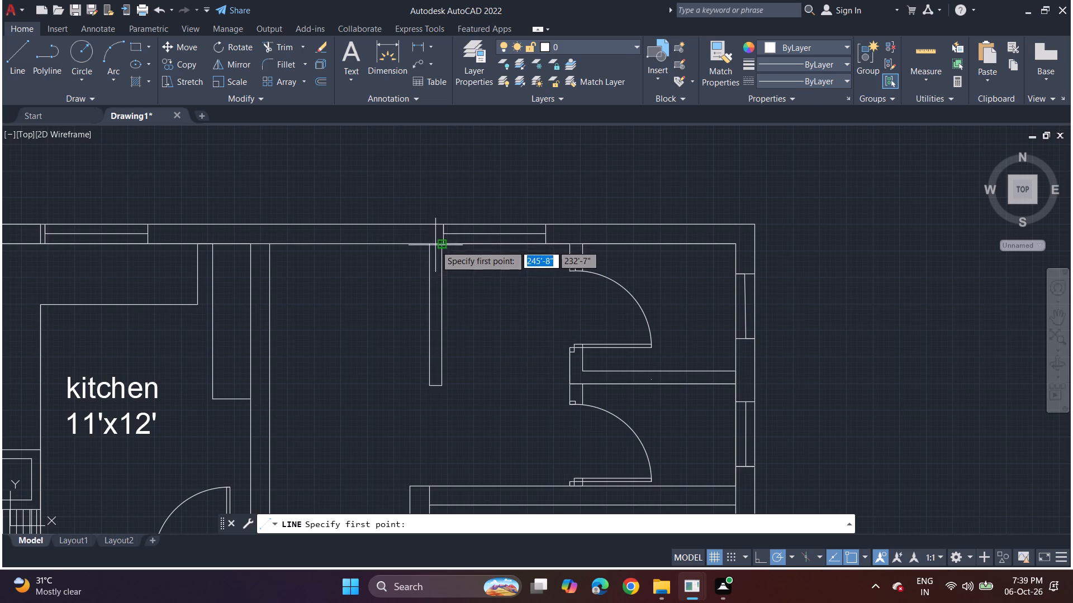
pyautogui.moveTo(430, 243); pyautogui.dragTo(419, 247)
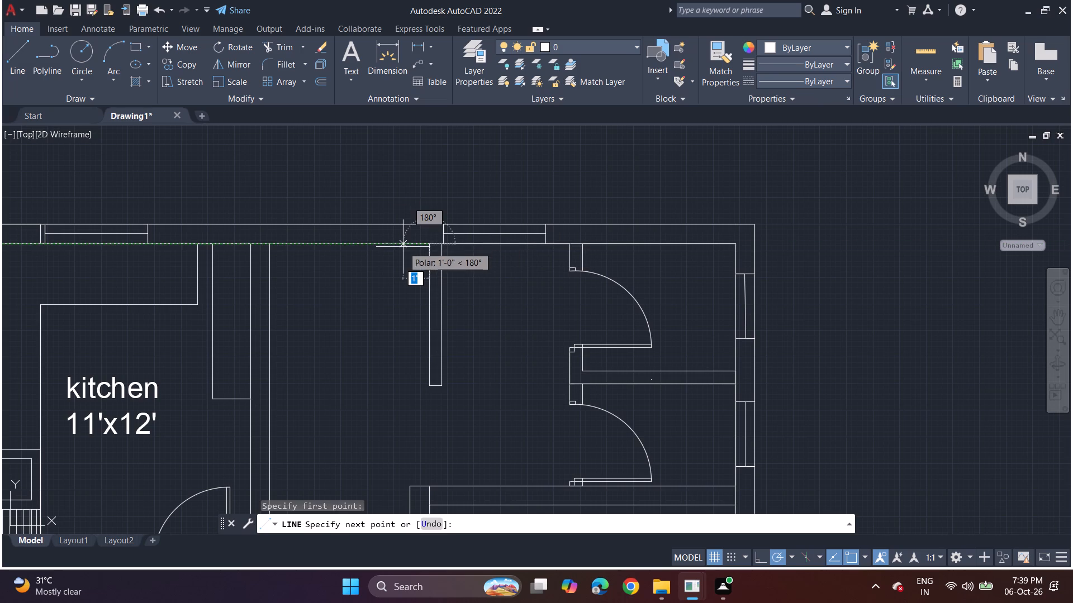
pyautogui.click(402, 246)
pyautogui.click(403, 228)
pyautogui.press('space')
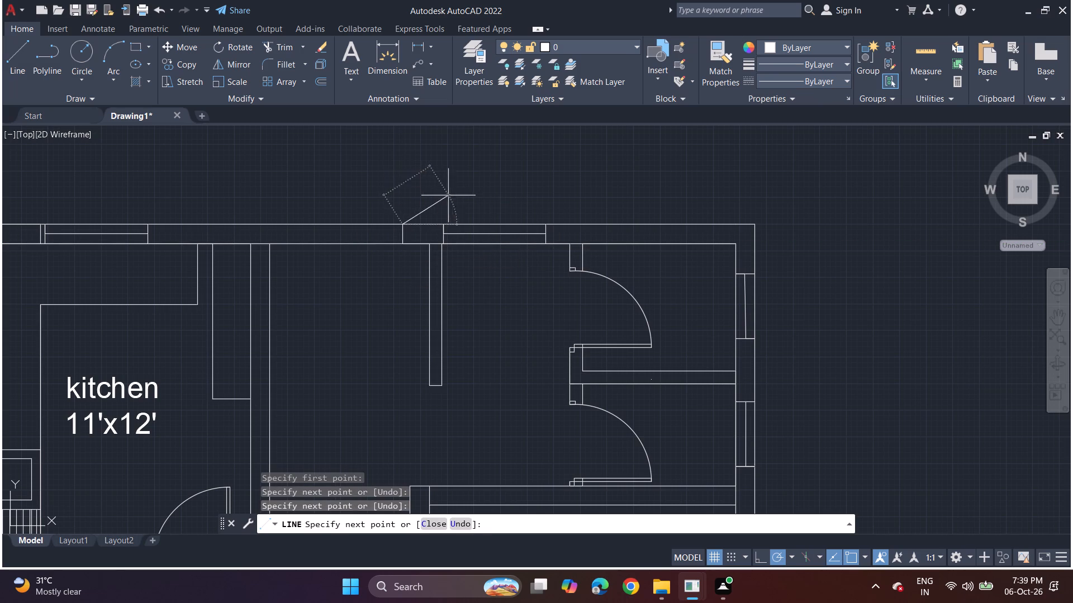
# Move the copied double door by its southeast corner into the north wall, against the inner end of the new cross line.
pyautogui.scroll(-1, 542, 200)
pyautogui.moveTo(569, 179); pyautogui.dragTo(315, 288, button='middle')
pyautogui.moveTo(636, 163); pyautogui.dragTo(639, 304)
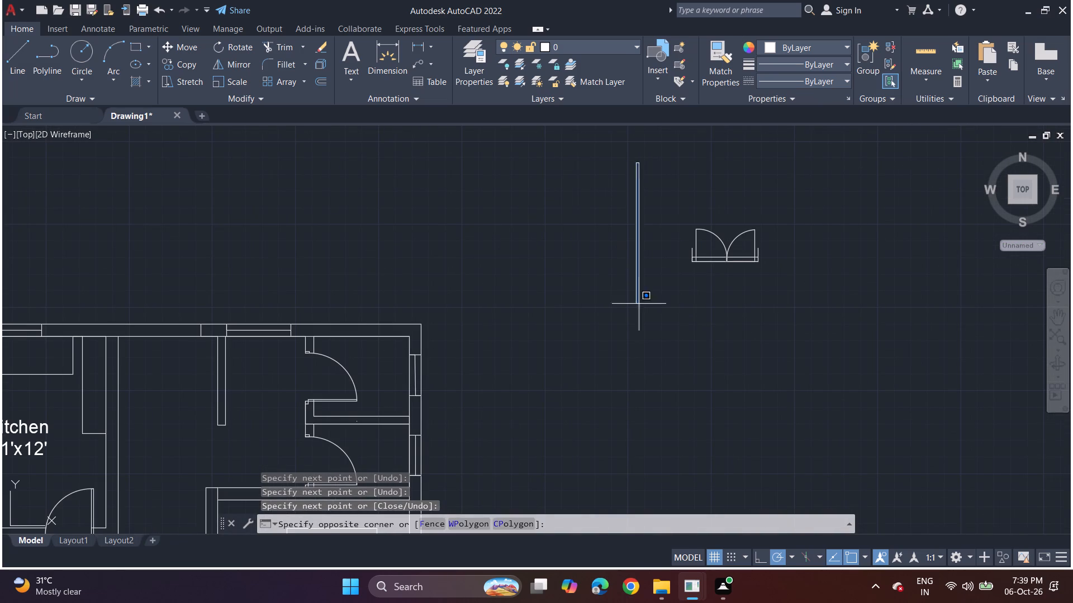
pyautogui.moveTo(639, 304); pyautogui.dragTo(816, 157)
pyautogui.click(816, 157)
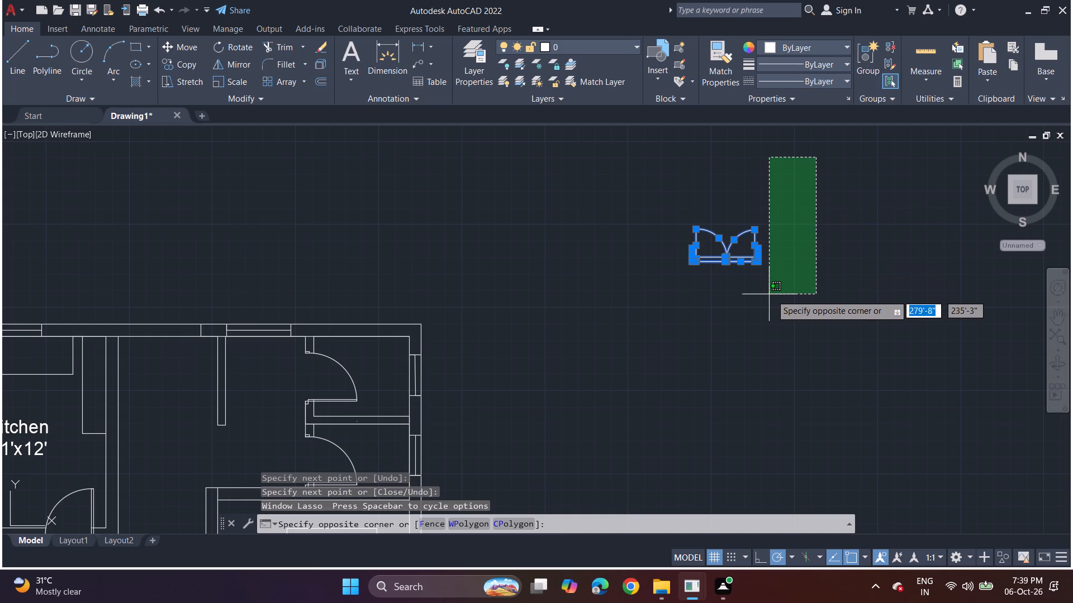
pyautogui.press('m')
pyautogui.press('o')
pyautogui.write('ve')
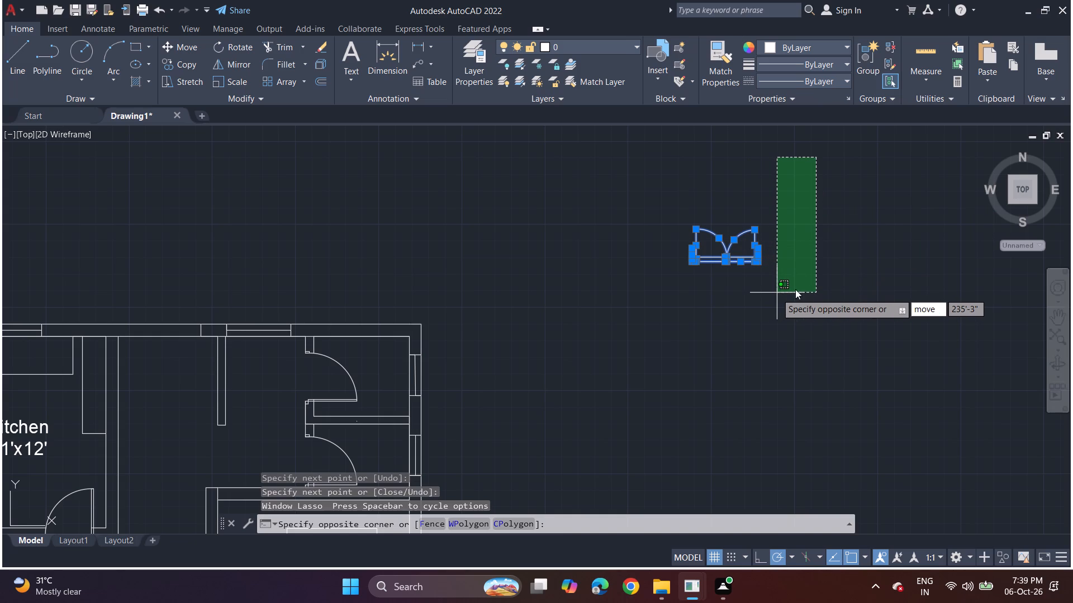
pyautogui.press('Escape')
pyautogui.write('mo')
pyautogui.write('ve')
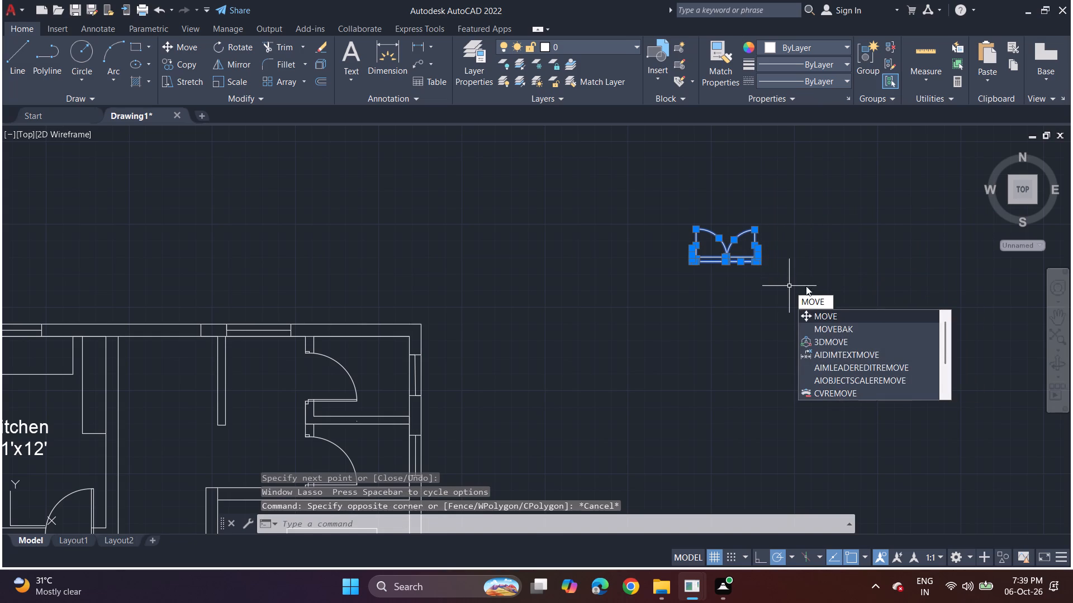
pyautogui.click(827, 313)
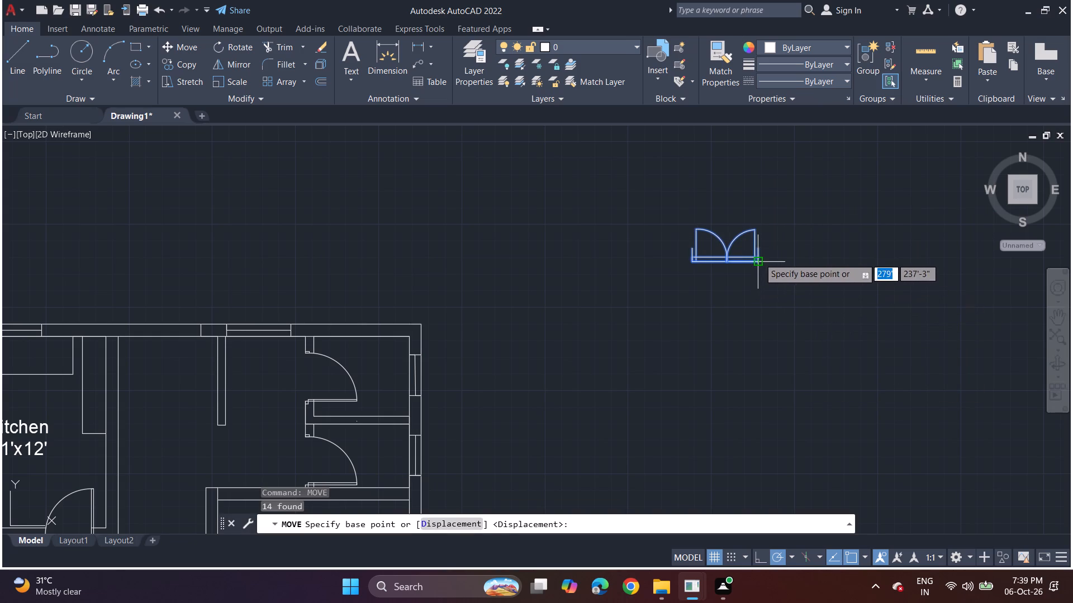
pyautogui.click(759, 258)
pyautogui.moveTo(257, 339); pyautogui.dragTo(445, 322, button='middle')
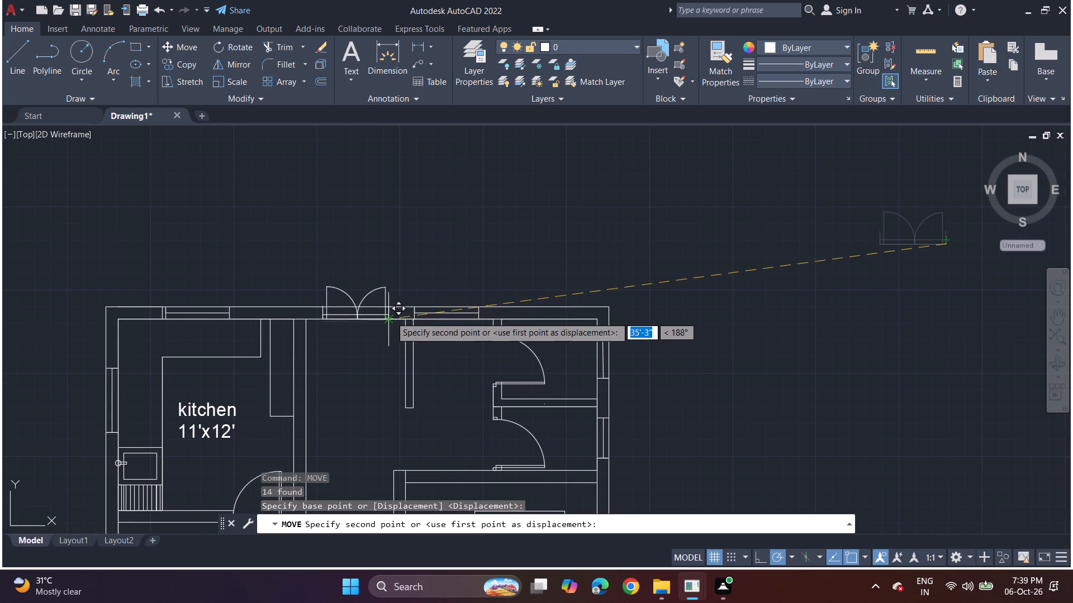
pyautogui.click(386, 316)
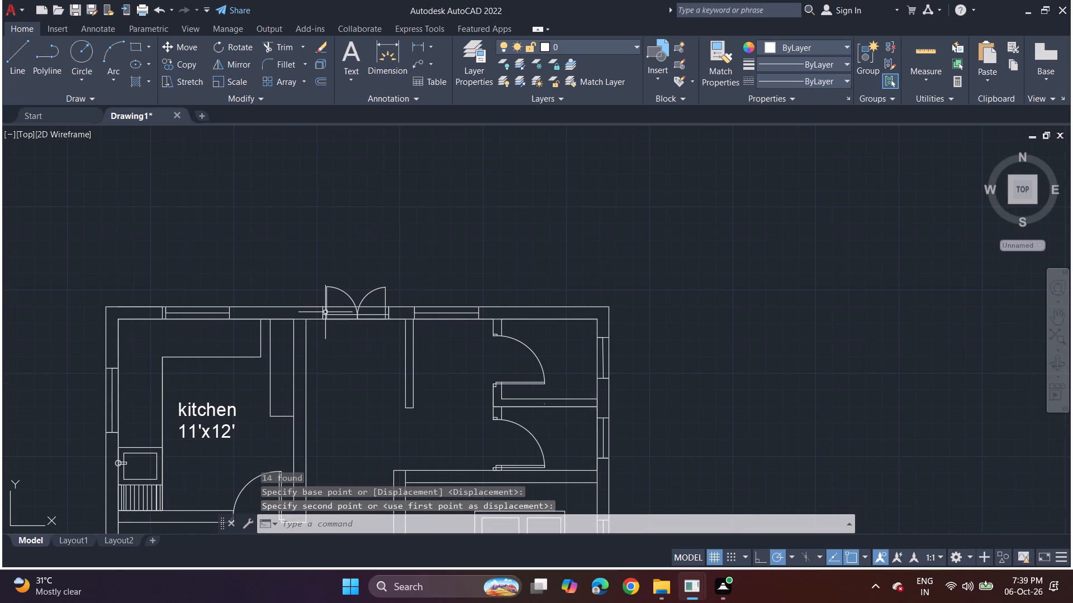
# Trim the north wall's outer face line out of the double door opening, keeping the door leaves, swing arcs and sill line.
pyautogui.scroll(3, 325, 312)
pyautogui.scroll(-3, 325, 312)
pyautogui.scroll(3, 329, 317)
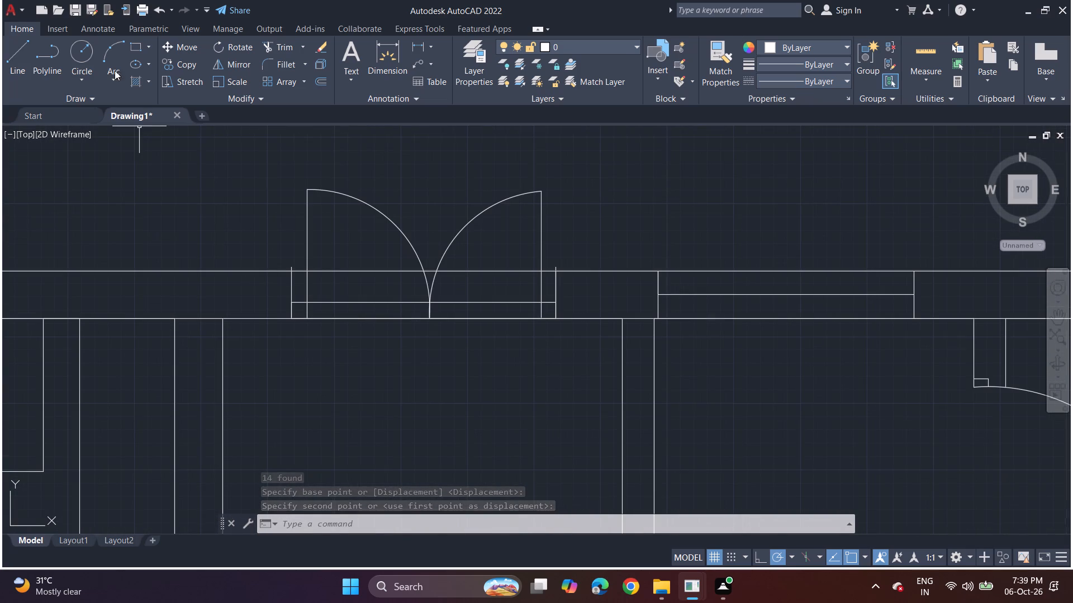
pyautogui.click(289, 45)
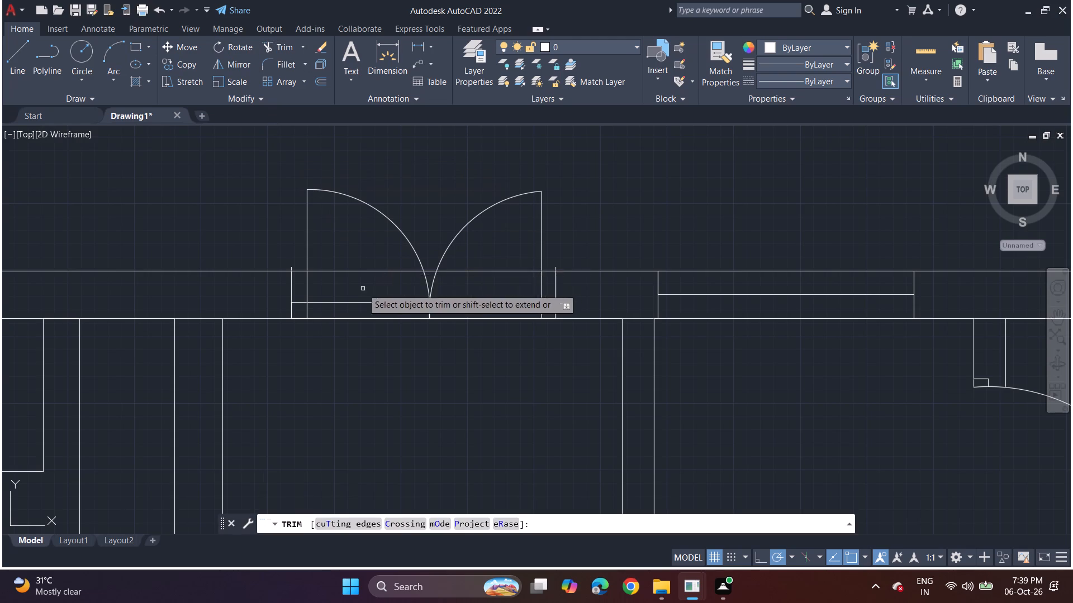
pyautogui.moveTo(364, 261); pyautogui.dragTo(364, 283)
pyautogui.click(364, 283)
pyautogui.click(364, 300)
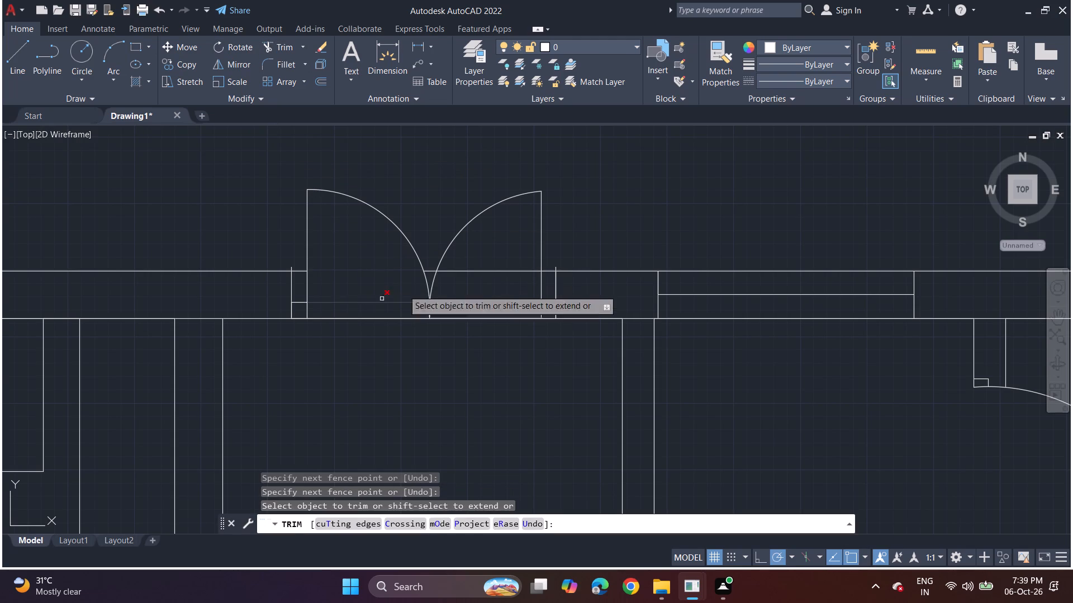
pyautogui.moveTo(484, 258); pyautogui.dragTo(479, 302)
pyautogui.click(479, 302)
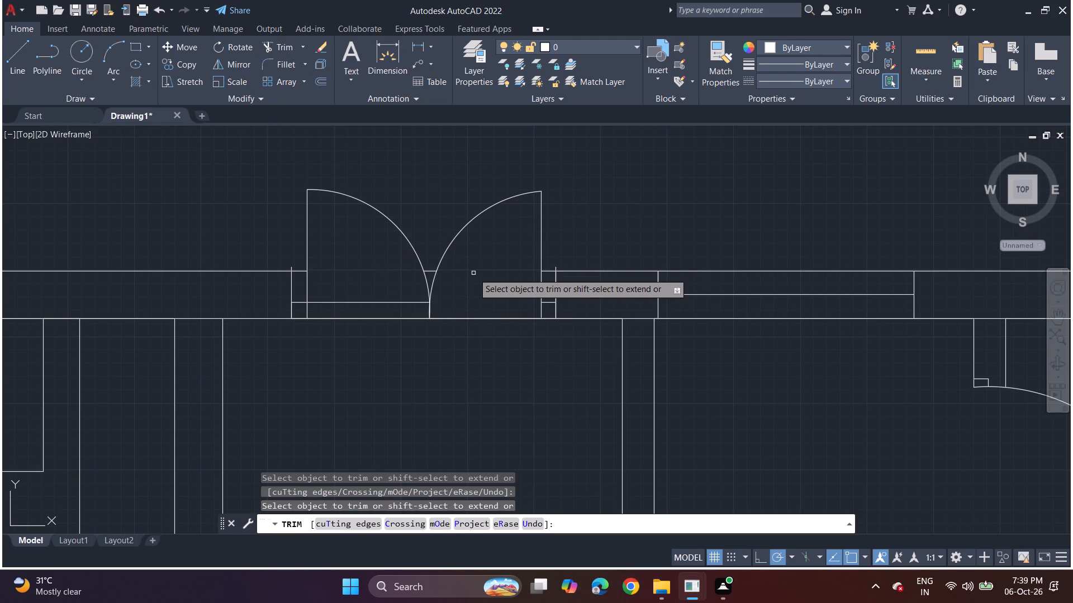
pyautogui.hotkey('ctrl', 'z')
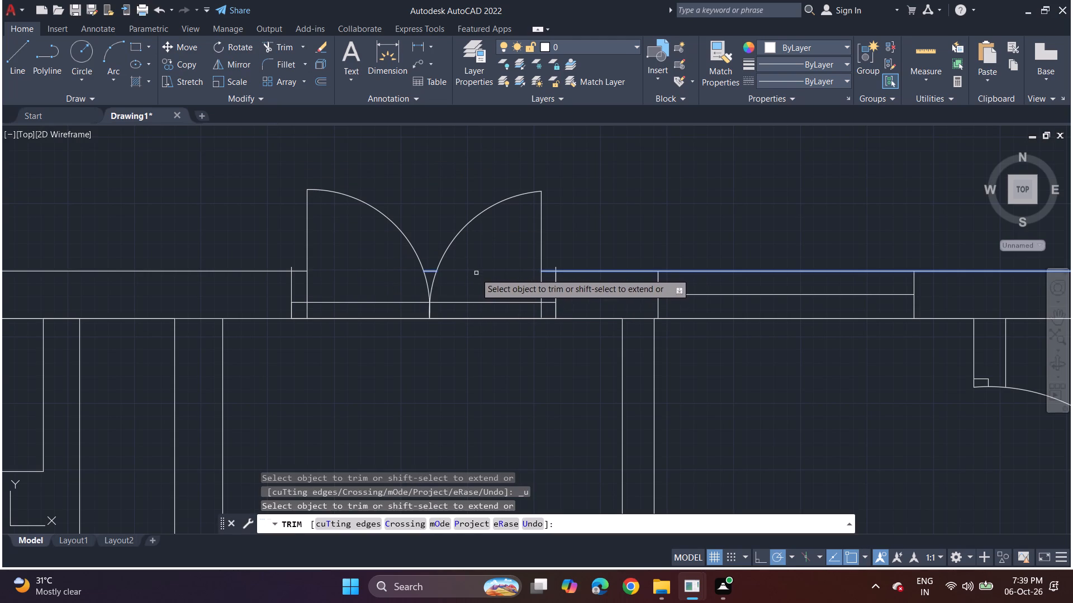
pyautogui.click(435, 270)
pyautogui.hotkey('ctrl', 'z')
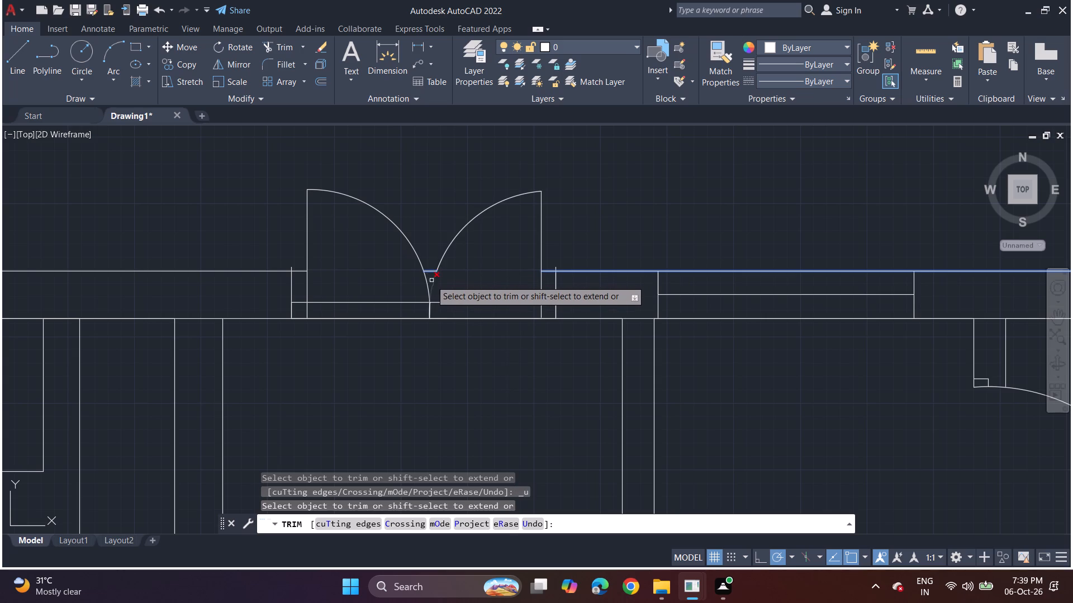
pyautogui.click(430, 272)
pyautogui.scroll(2, 554, 252)
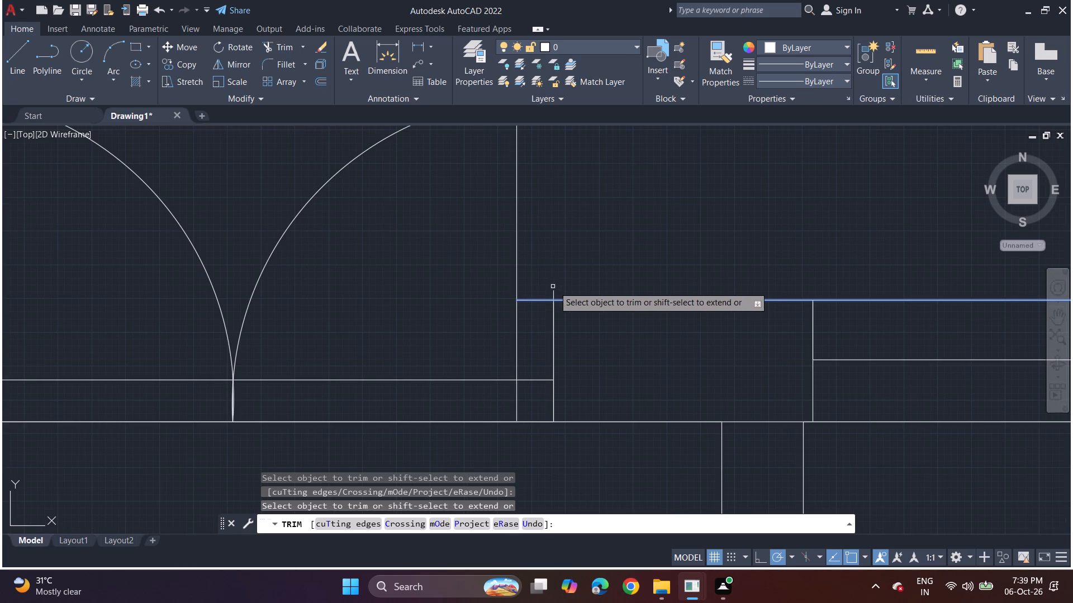
# Trim the short ends of the double door's east and west frame lines that stick out beyond the north wall's outer face.
pyautogui.click(554, 292)
pyautogui.scroll(-3, 251, 285)
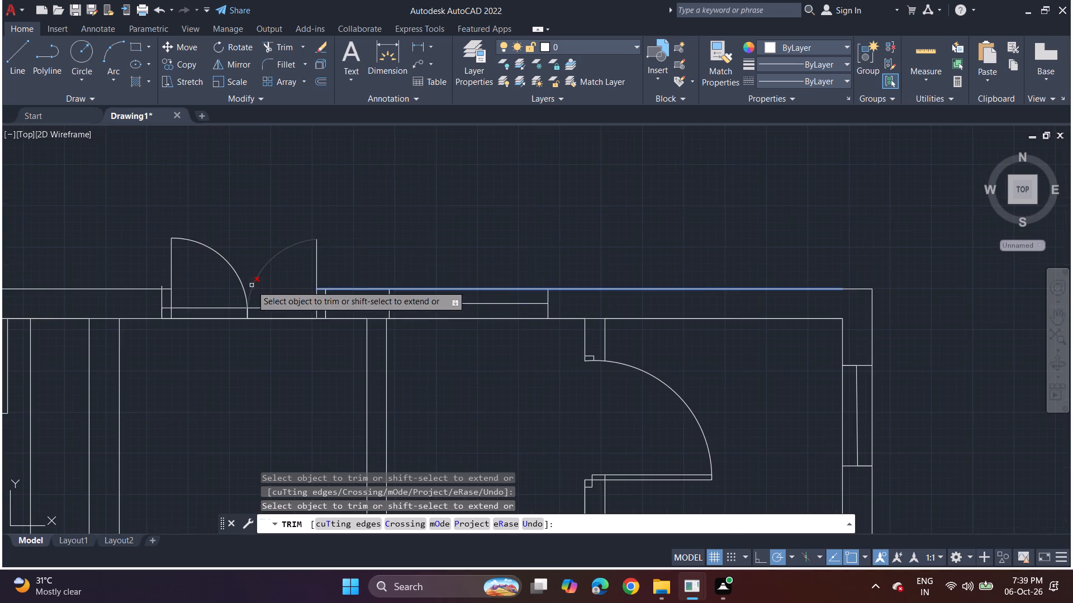
pyautogui.moveTo(212, 274); pyautogui.dragTo(596, 210, button='middle')
pyautogui.scroll(4, 561, 214)
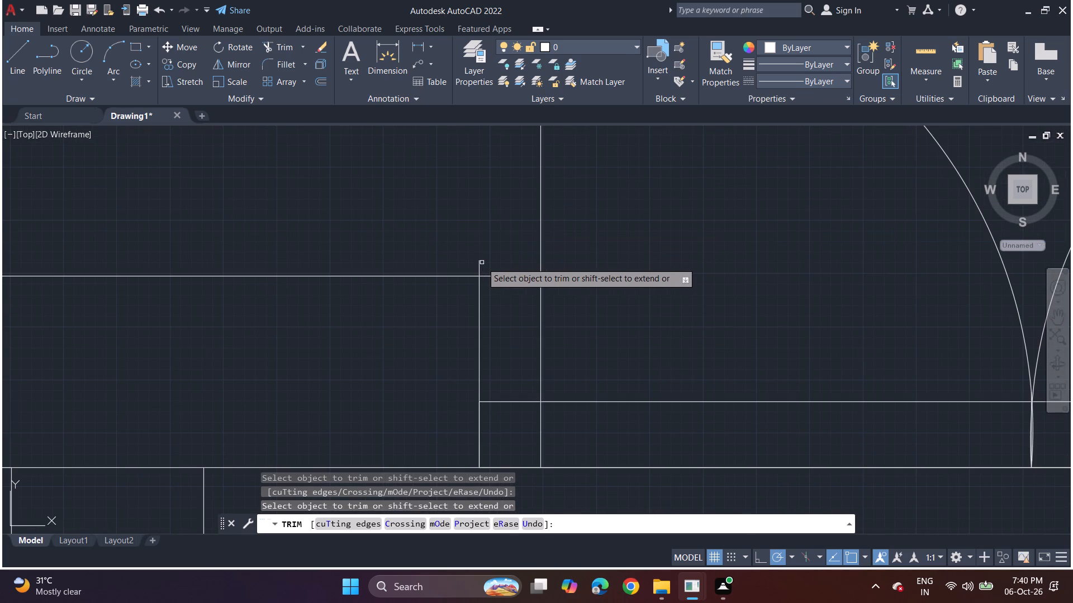
pyautogui.click(482, 262)
pyautogui.click(472, 262)
# Add multiline text reading "washing", "area" and "5'x9'4.5"" on three lines between the new stub wall and the small rooms.
pyautogui.scroll(-3, 476, 243)
pyautogui.scroll(-3, 648, 256)
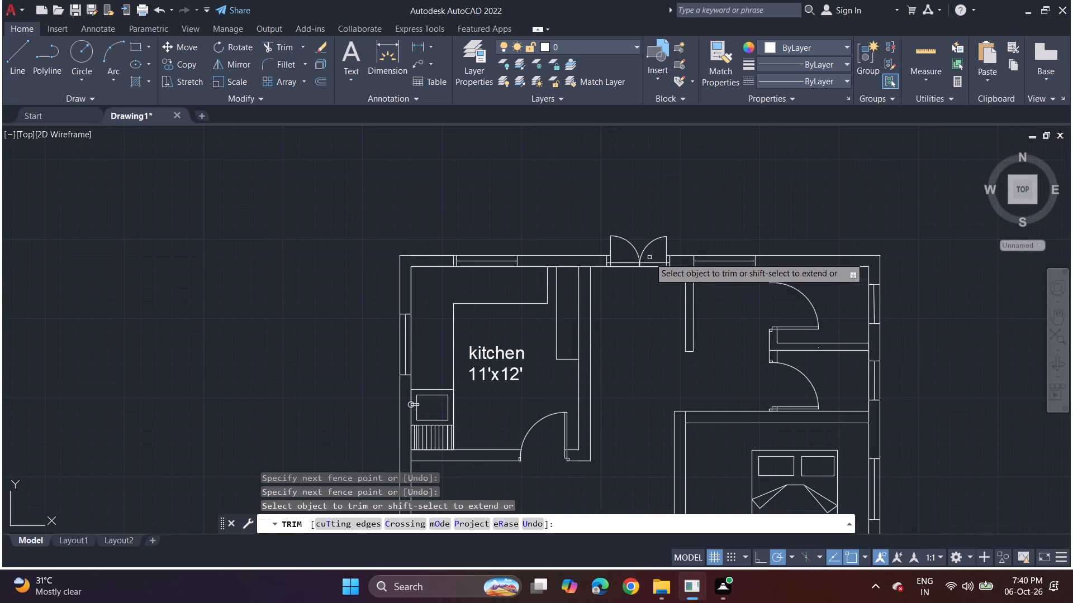
pyautogui.moveTo(644, 289); pyautogui.dragTo(425, 141, button='middle')
pyautogui.scroll(-1, 428, 165)
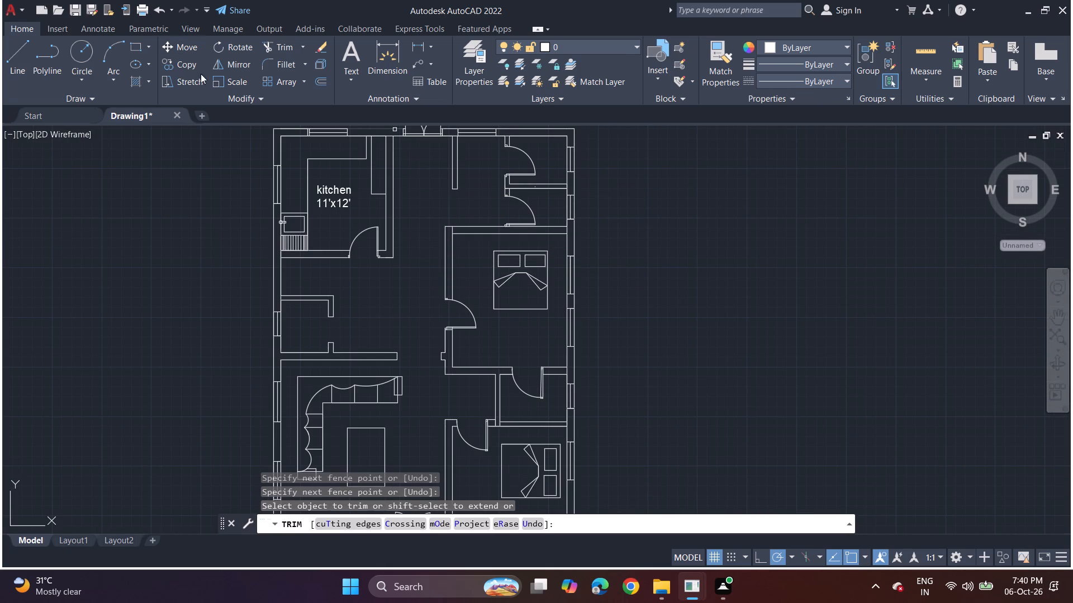
pyautogui.click(346, 85)
pyautogui.click(364, 105)
pyautogui.doubleClick(467, 146)
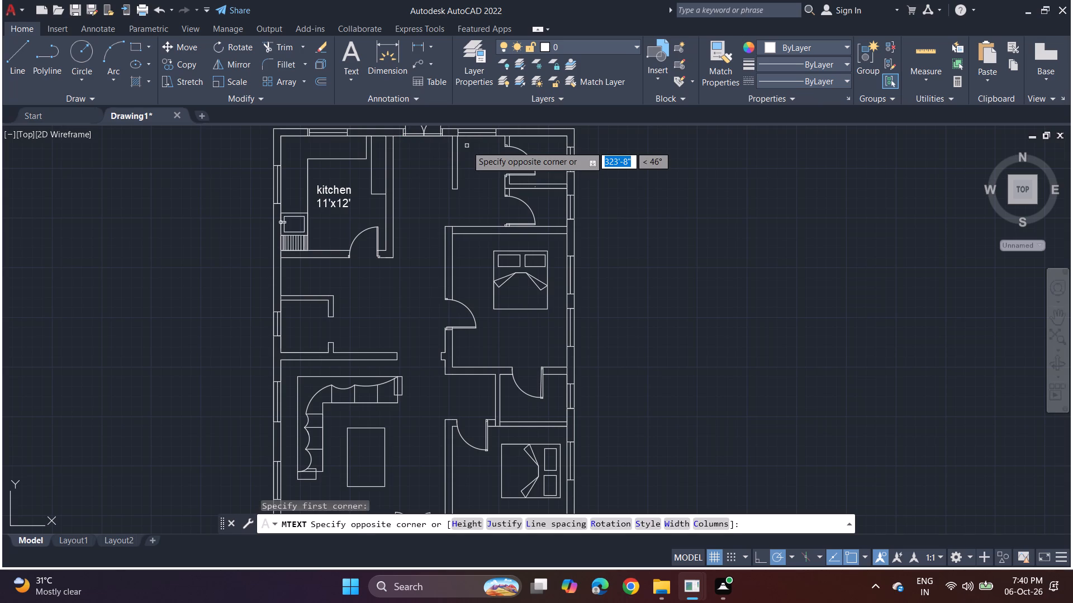
pyautogui.doubleClick(467, 146)
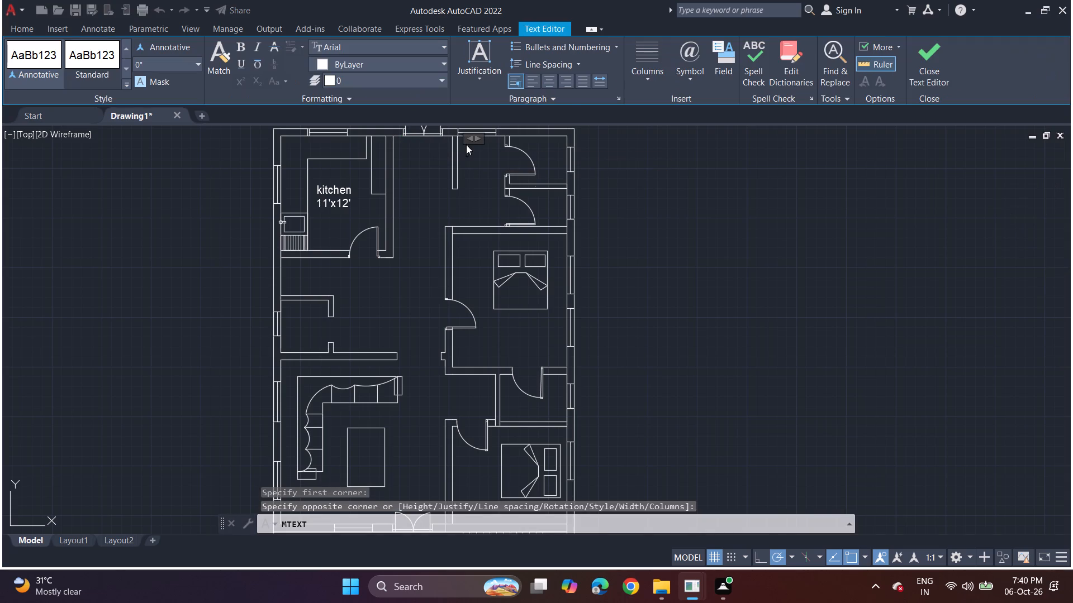
pyautogui.scroll(3, 466, 145)
pyautogui.write('washing')
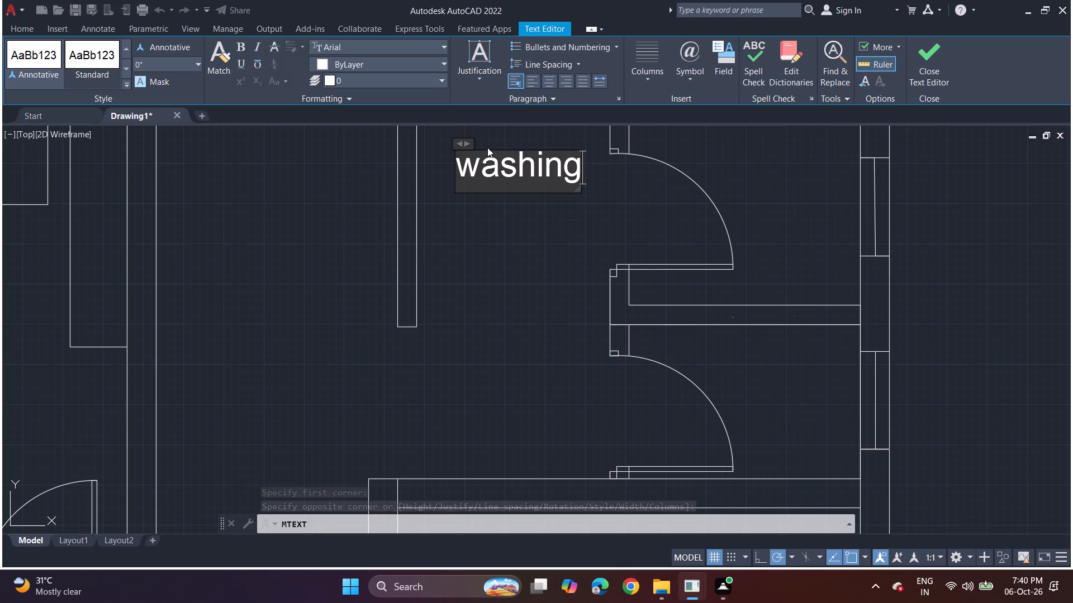
pyautogui.press('Return')
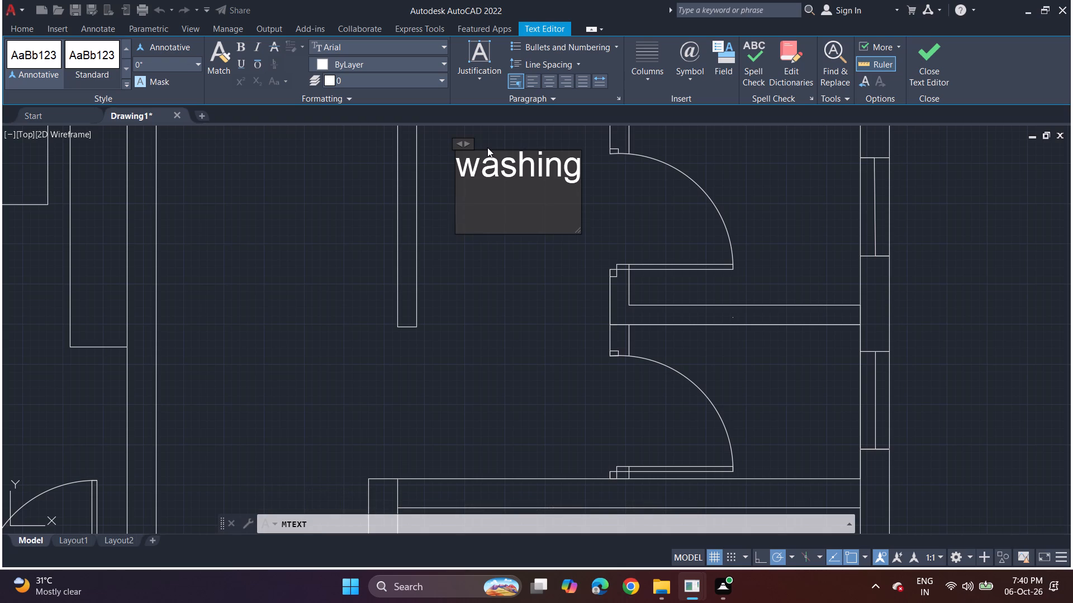
pyautogui.write('area')
pyautogui.press('Return')
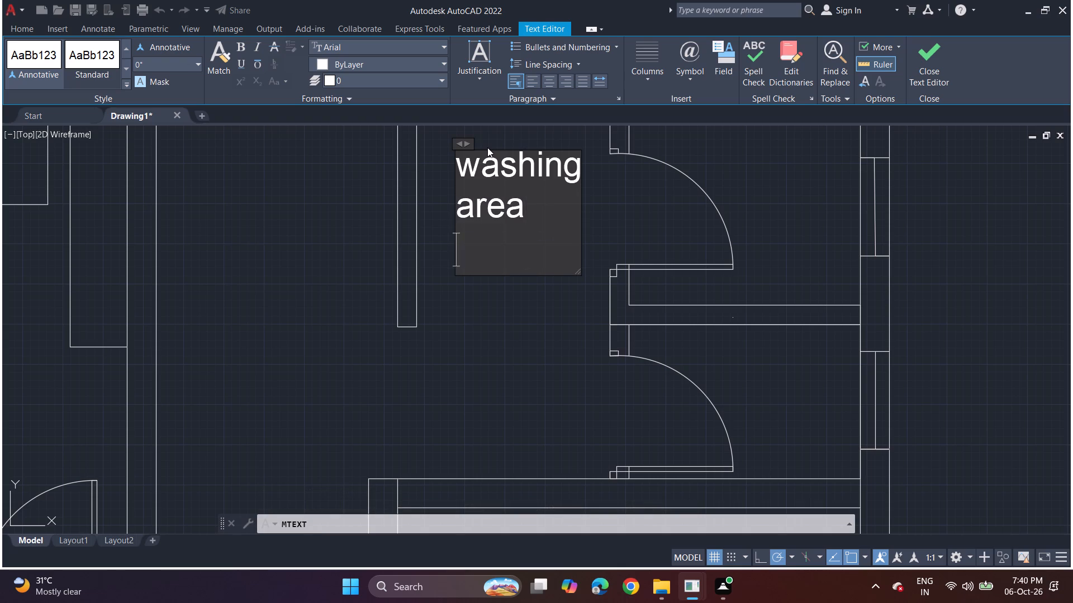
pyautogui.press('5')
pyautogui.press("'")
pyautogui.press('x')
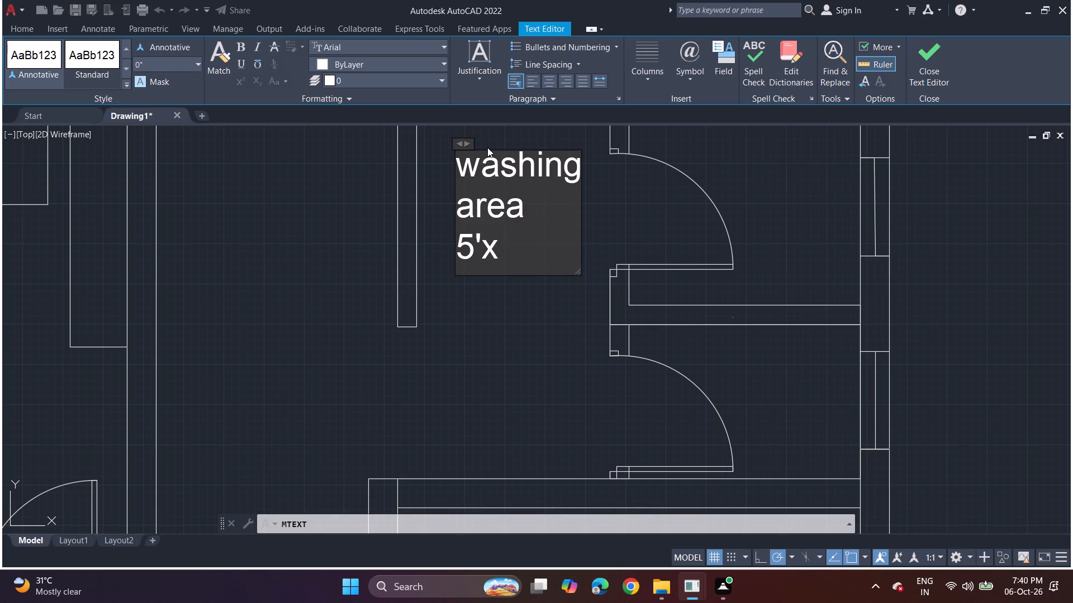
pyautogui.write("9'")
pyautogui.write('4.5"')
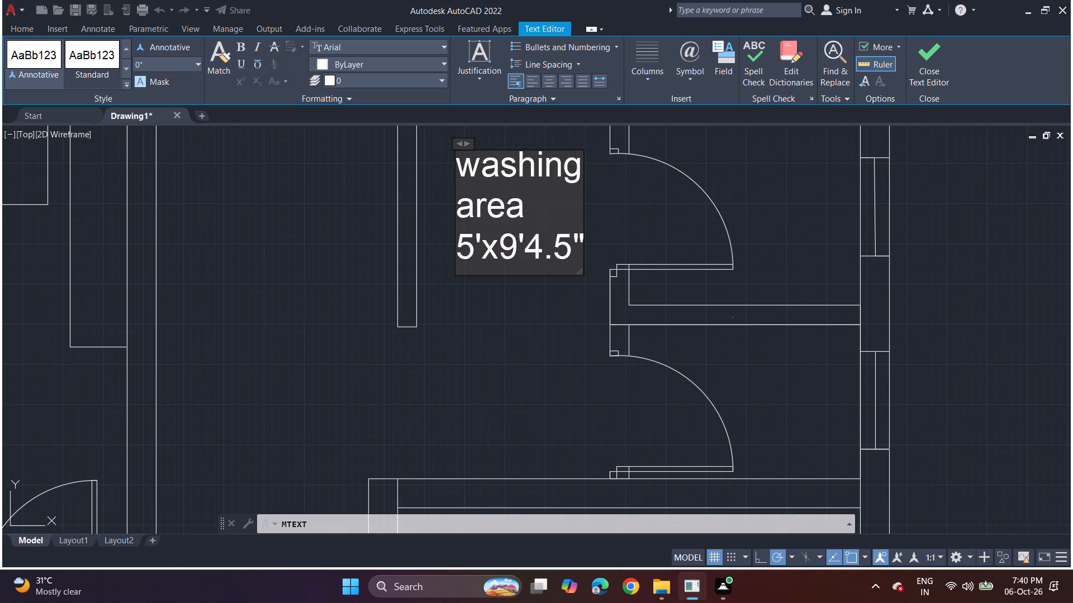
# Set the text height of the whole washing area label to 8" and finish the text.
pyautogui.rightClick(497, 173)
pyautogui.click(530, 179)
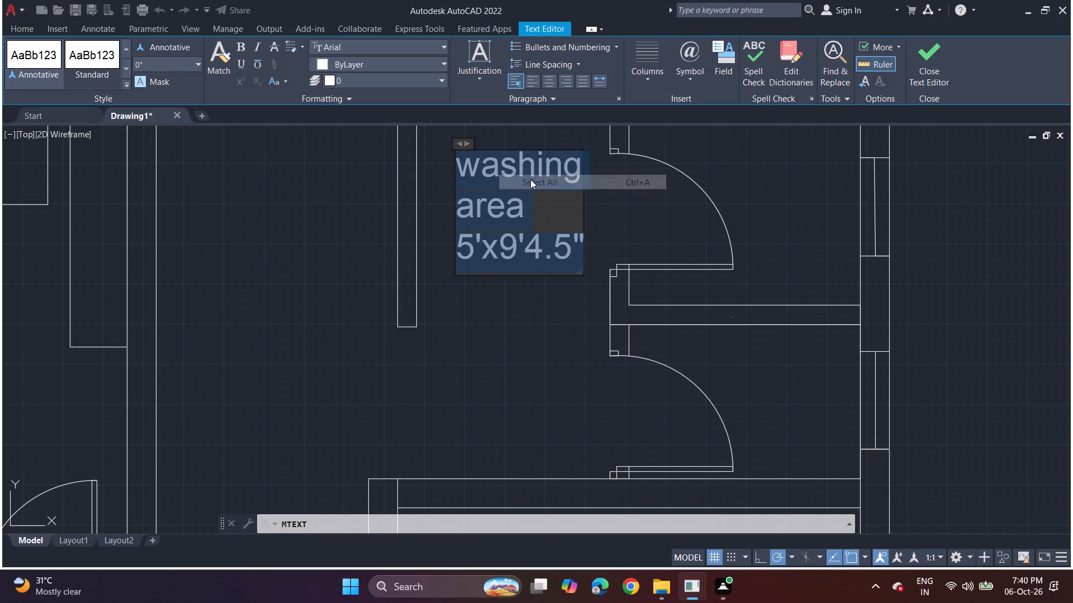
pyautogui.click(170, 57)
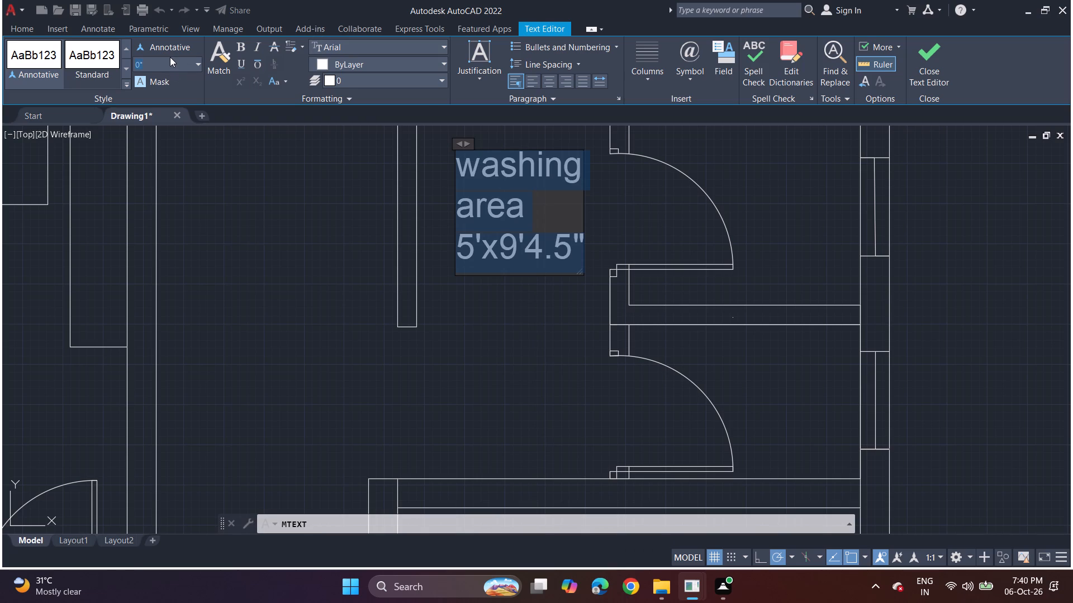
pyautogui.write('8"')
pyautogui.press('Return')
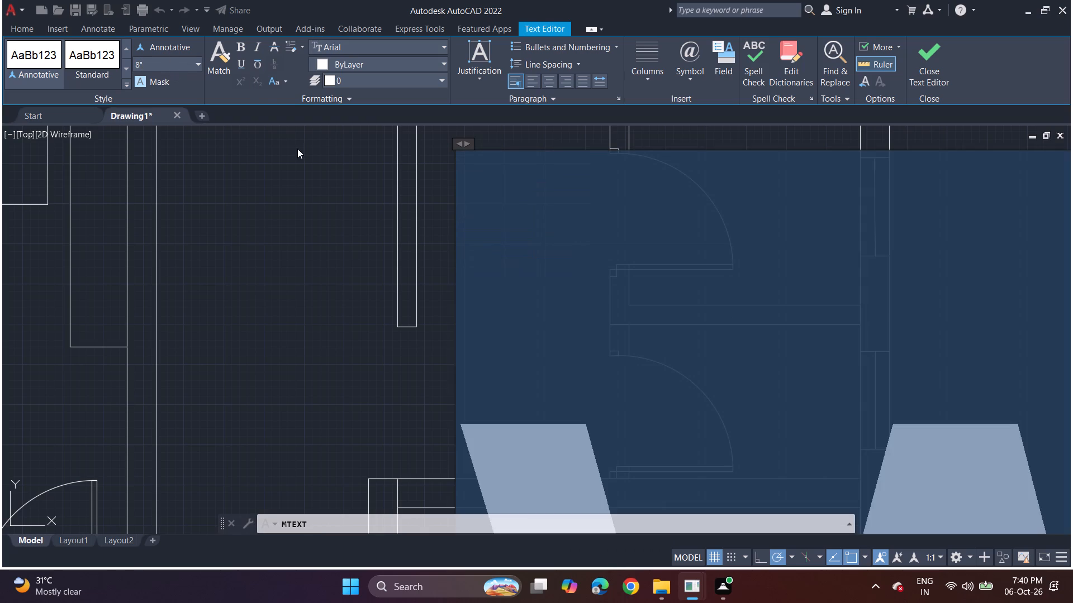
pyautogui.click(428, 214)
# Replace the room name in the washing area label with capitals, "WASHING" and "AREA" on separate lines above the size.
pyautogui.scroll(-1, 586, 331)
pyautogui.moveTo(602, 323); pyautogui.dragTo(454, 318, button='middle')
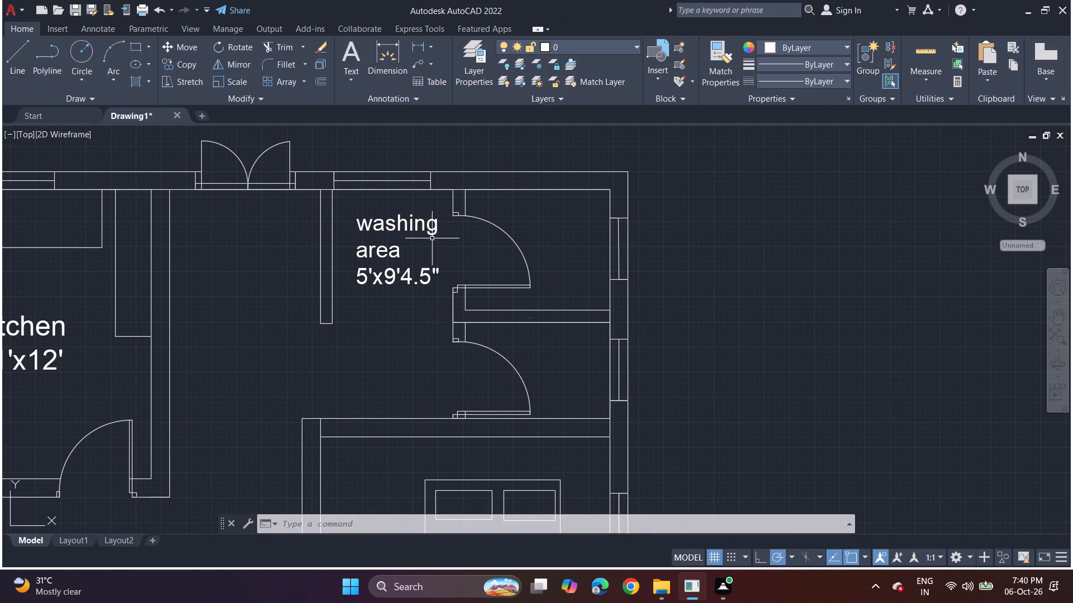
pyautogui.doubleClick(392, 255)
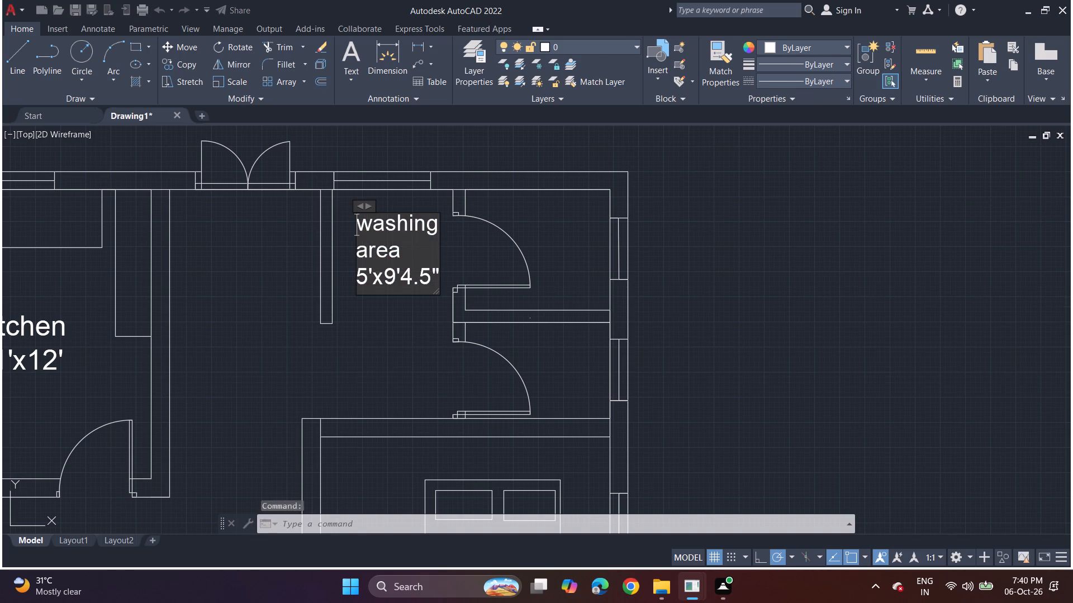
pyautogui.click(391, 252)
pyautogui.moveTo(401, 246); pyautogui.dragTo(389, 252)
pyautogui.doubleClick(389, 252)
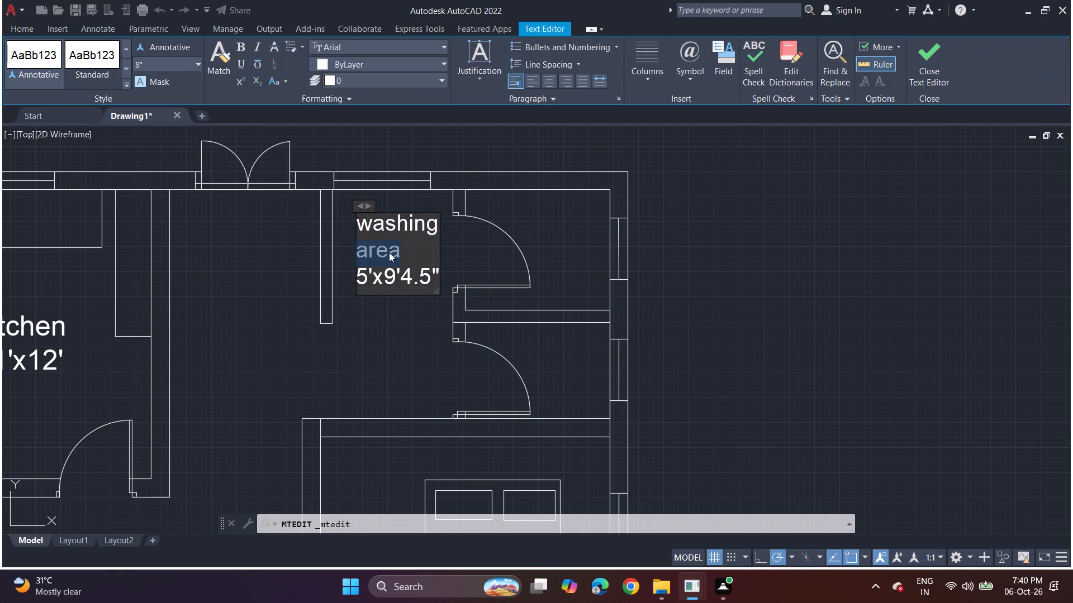
pyautogui.press('BackSpace')
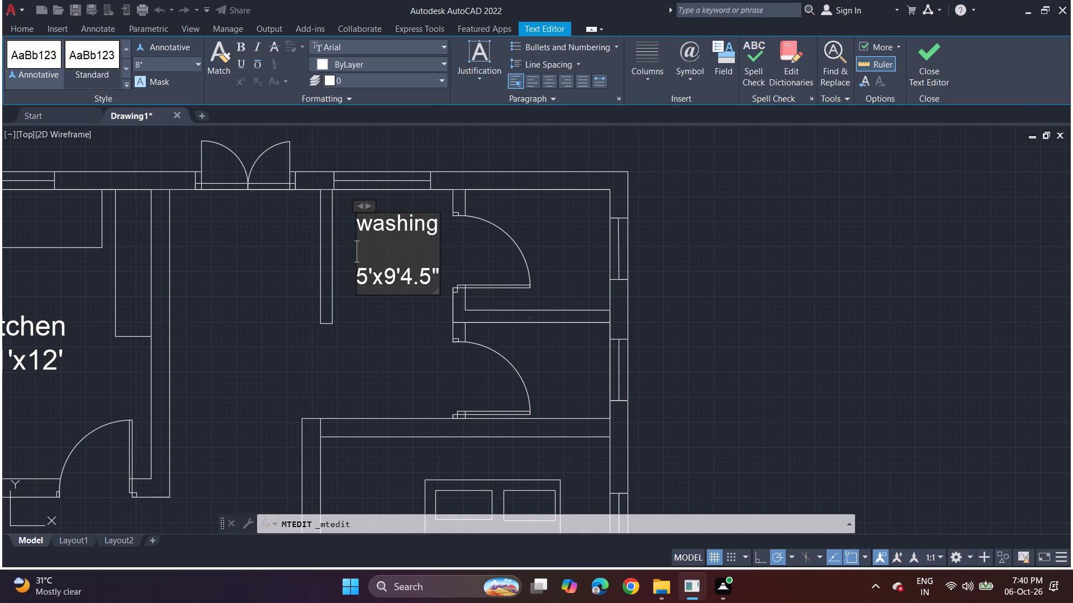
pyautogui.click(434, 226)
pyautogui.press('BackSpace')
pyautogui.press('BackSpace')
pyautogui.press('BackSpace')
pyautogui.press('BackSpace')
pyautogui.press('BackSpace')
pyautogui.press('BackSpace')
pyautogui.press('BackSpace')
pyautogui.press('BackSpace')
pyautogui.press('BackSpace')
pyautogui.press('BackSpace')
pyautogui.press('BackSpace')
pyautogui.press('BackSpace')
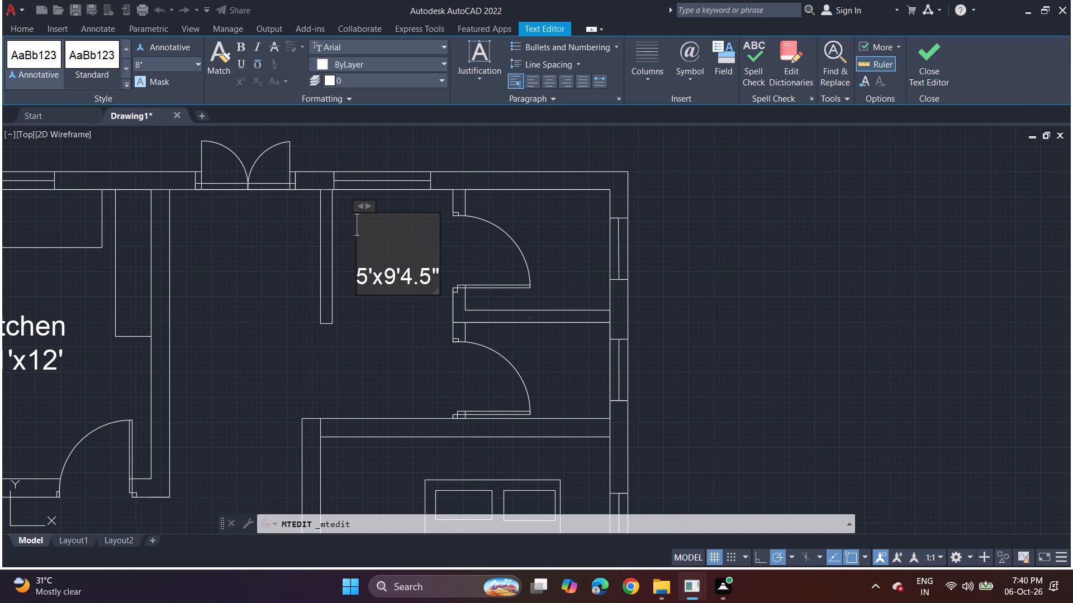
pyautogui.write('WASHING')
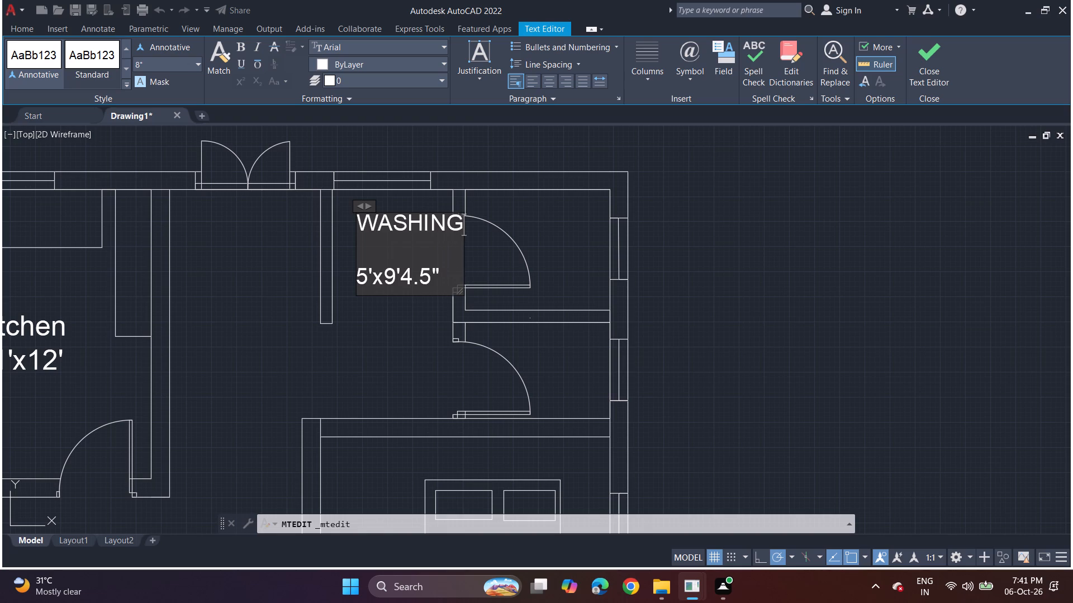
pyautogui.press('Return')
pyautogui.write('AREA')
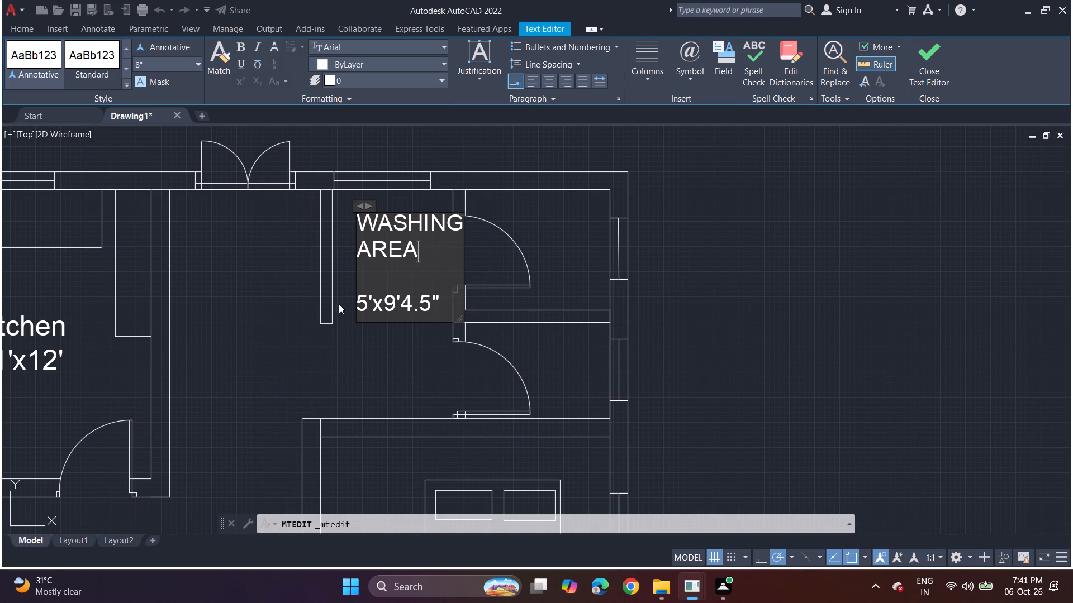
# Remove the blank line between "AREA" and the size in the label and finish editing the text.
pyautogui.click(366, 303)
pyautogui.press('Left')
pyautogui.press('Return')
pyautogui.press('BackSpace')
pyautogui.press('BackSpace')
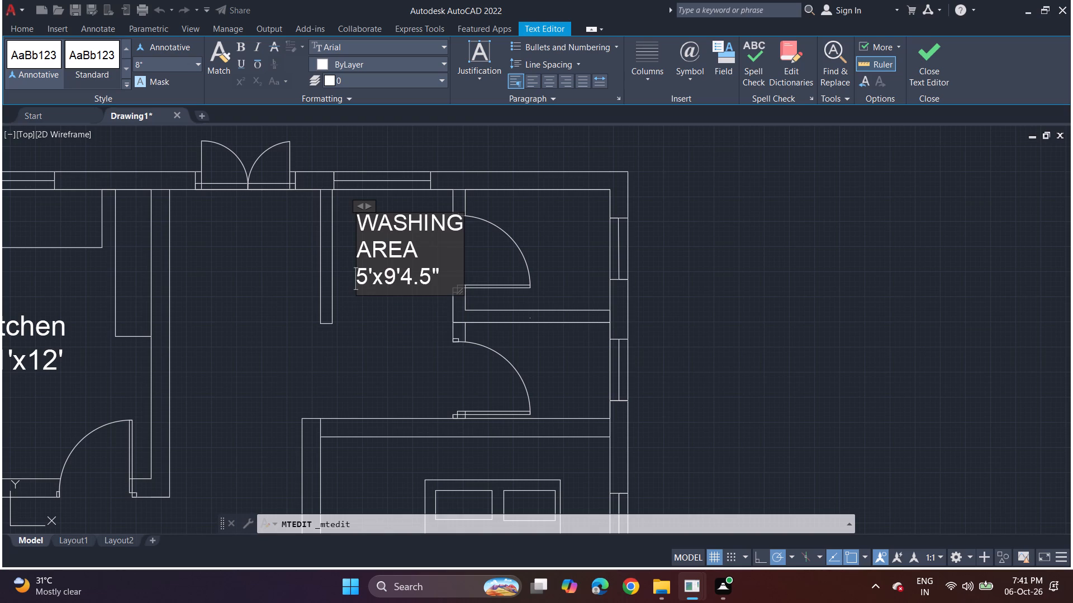
pyautogui.click(380, 324)
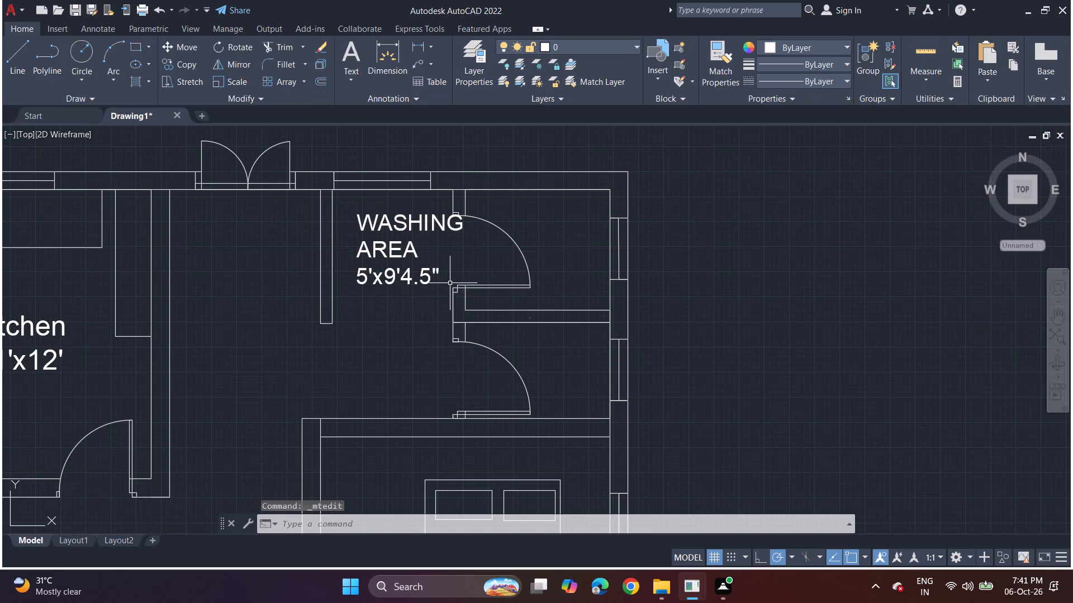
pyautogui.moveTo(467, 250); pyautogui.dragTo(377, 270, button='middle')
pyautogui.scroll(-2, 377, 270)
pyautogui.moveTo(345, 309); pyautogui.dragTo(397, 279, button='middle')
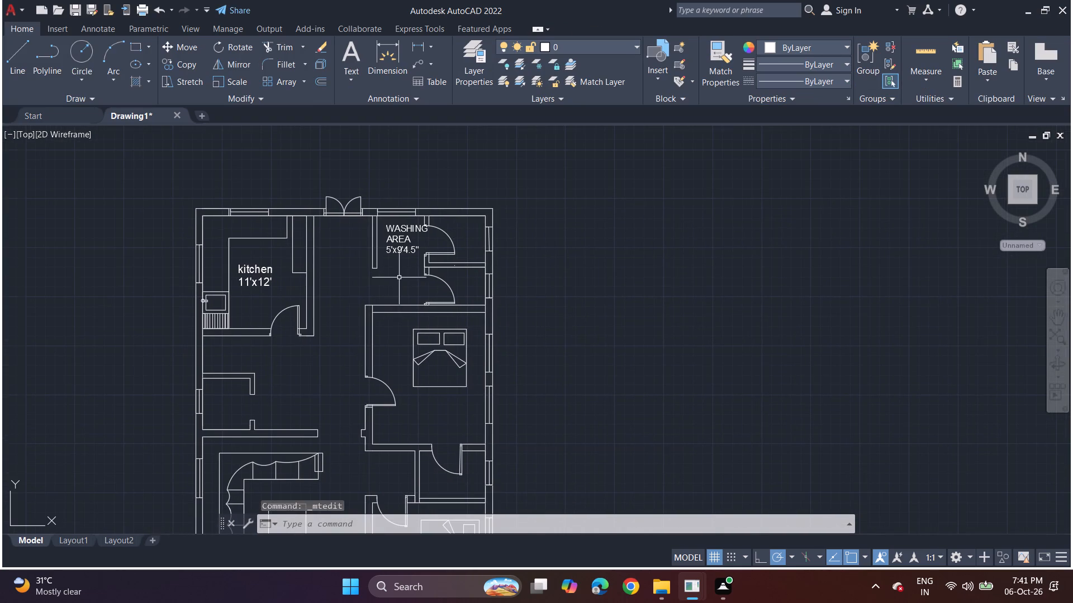
# Replace the room name in the kitchen label with "KITCHEN" in capitals above the size and finish editing the text.
pyautogui.scroll(3, 228, 277)
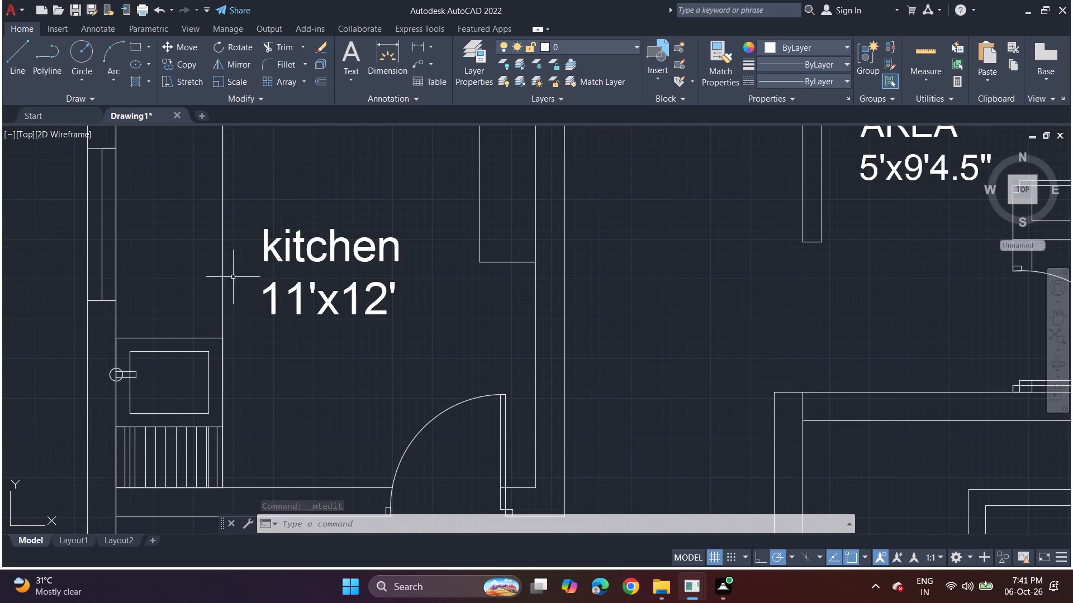
pyautogui.doubleClick(380, 250)
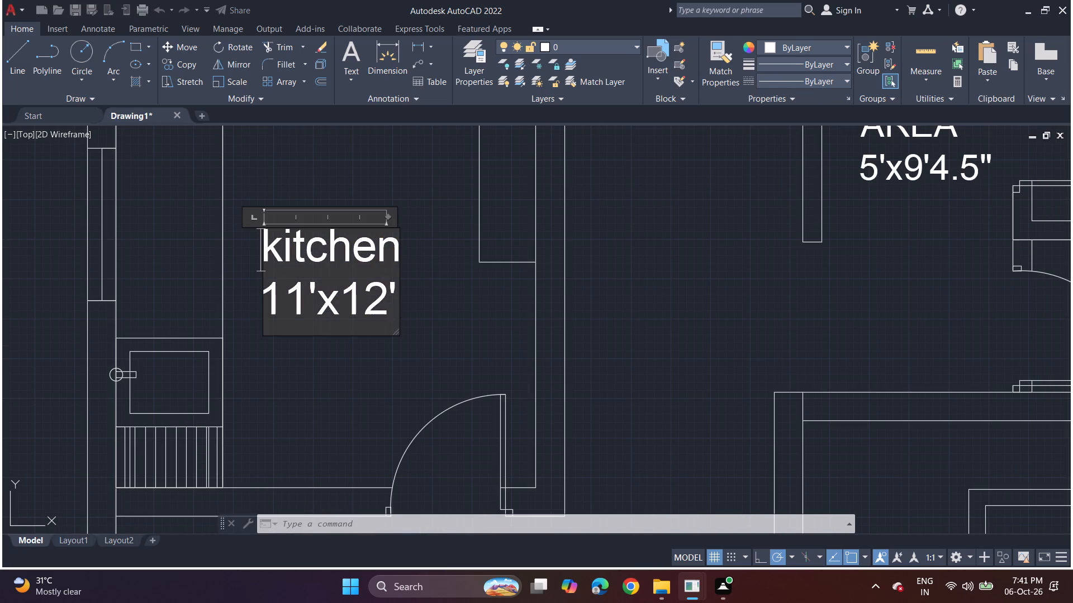
pyautogui.moveTo(395, 250); pyautogui.dragTo(276, 256)
pyautogui.click(276, 256)
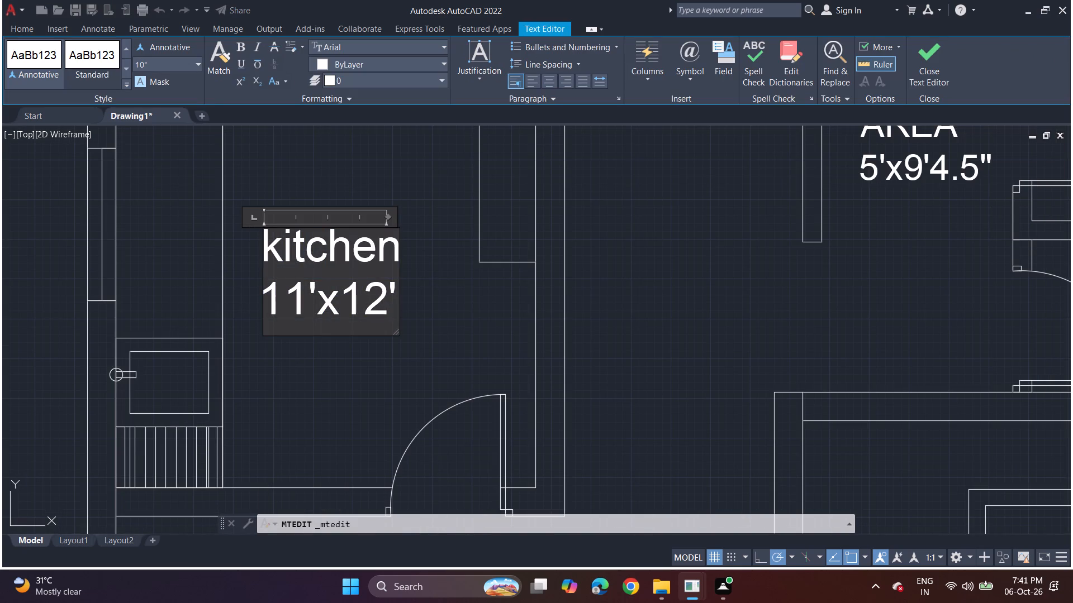
pyautogui.click(396, 238)
pyautogui.click(405, 240)
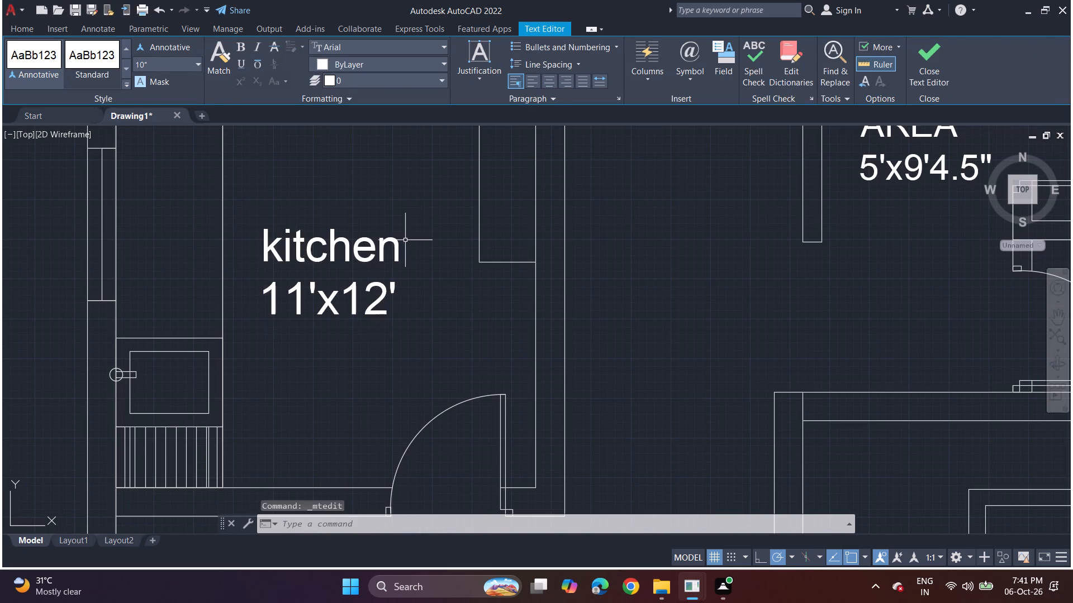
pyautogui.tripleClick(395, 240)
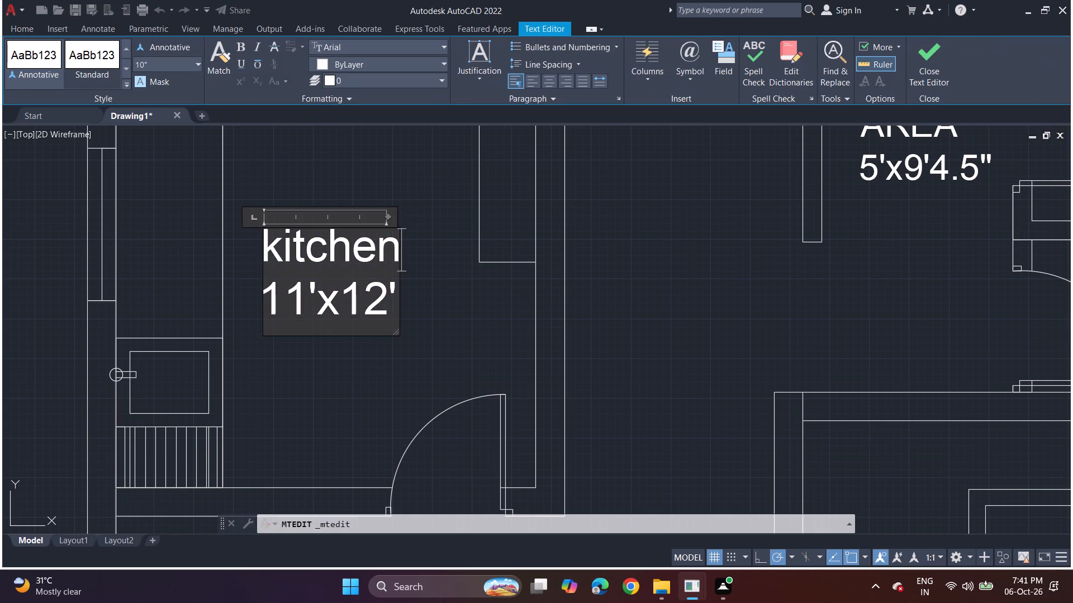
pyautogui.press('BackSpace')
pyautogui.press('BackSpace')
pyautogui.press('BackSpace')
pyautogui.press('BackSpace')
pyautogui.press('BackSpace')
pyautogui.press('BackSpace')
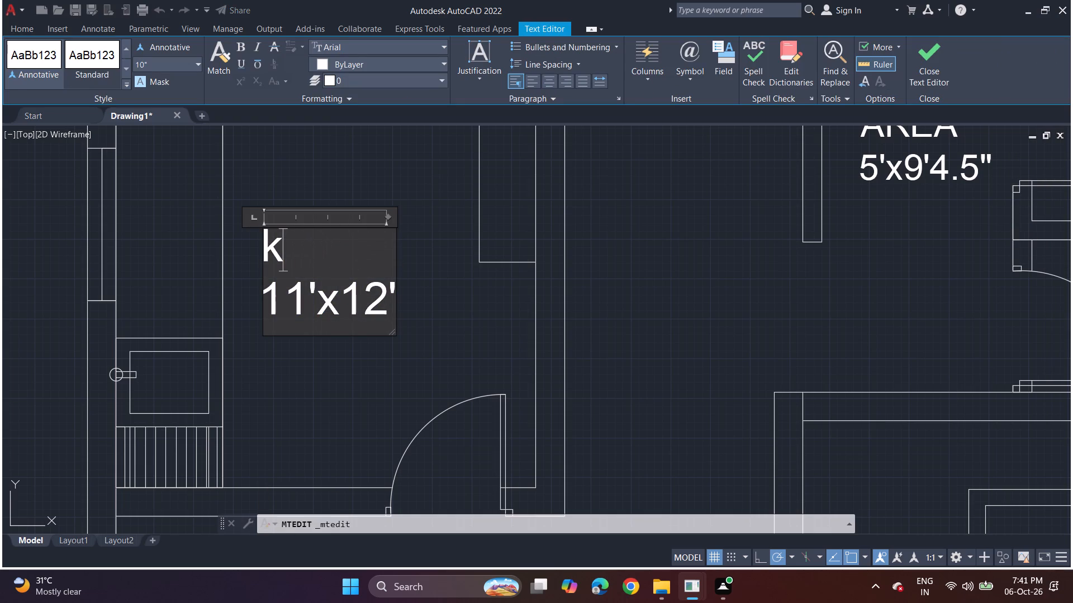
pyautogui.press('BackSpace')
pyautogui.write('KITCHEN')
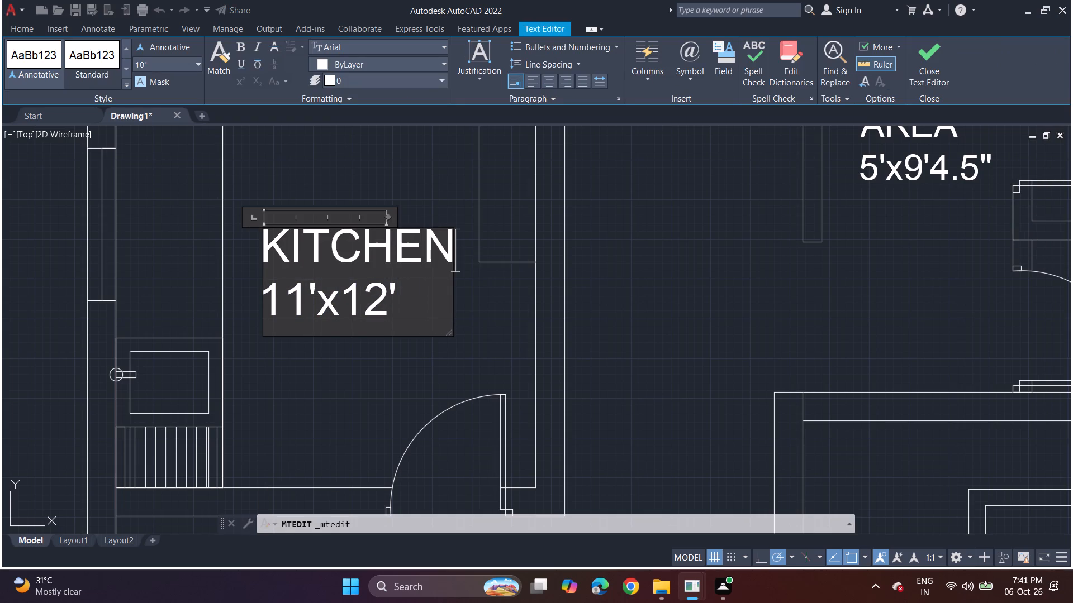
pyautogui.press('Return')
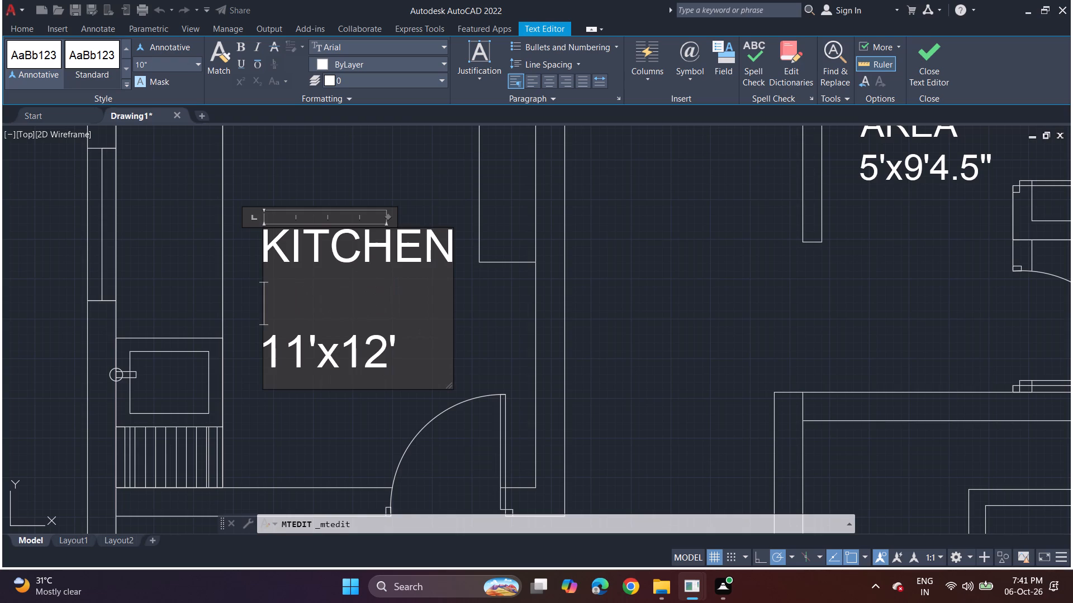
pyautogui.press('BackSpace')
pyautogui.press('space')
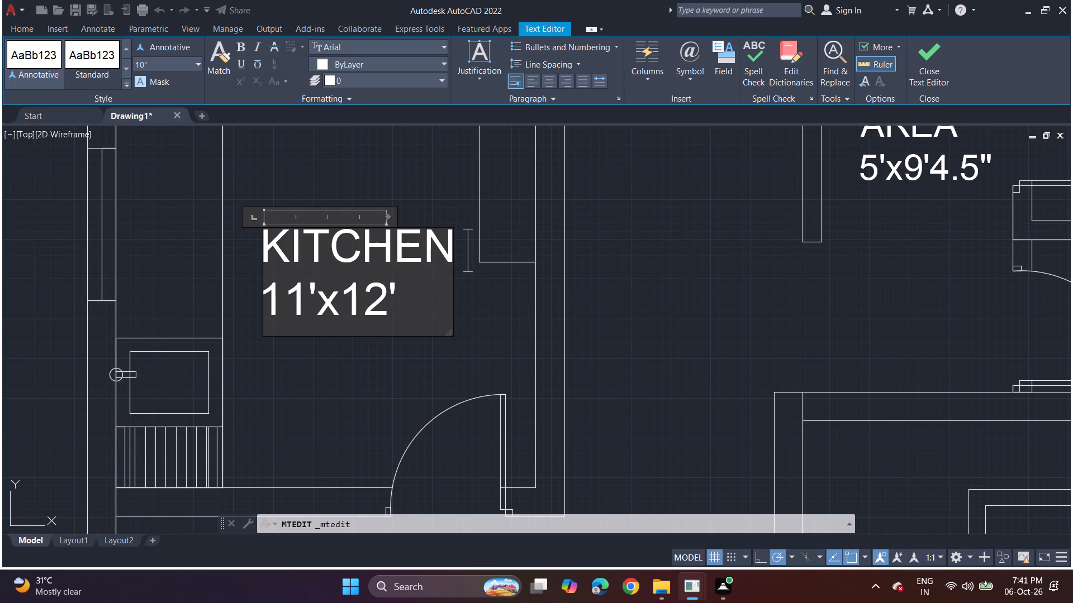
pyautogui.click(473, 315)
# Add multiline text reading "BATHROOM" and "6'X5'" on two lines in the upper small room beside the washing area.
pyautogui.scroll(-3, 510, 295)
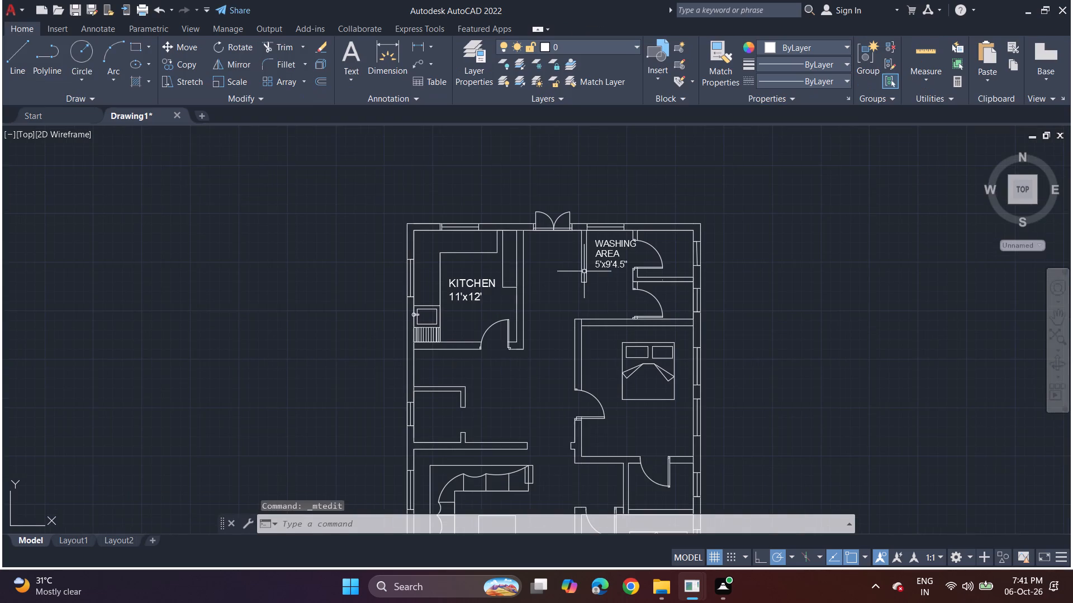
pyautogui.moveTo(615, 265); pyautogui.dragTo(545, 260, button='middle')
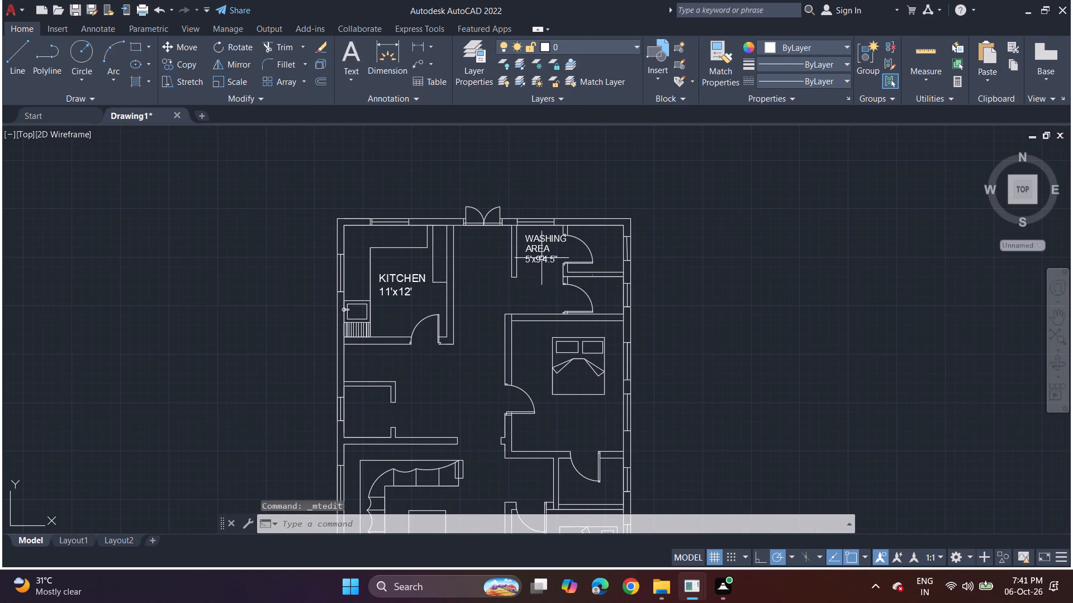
pyautogui.click(353, 77)
pyautogui.click(359, 99)
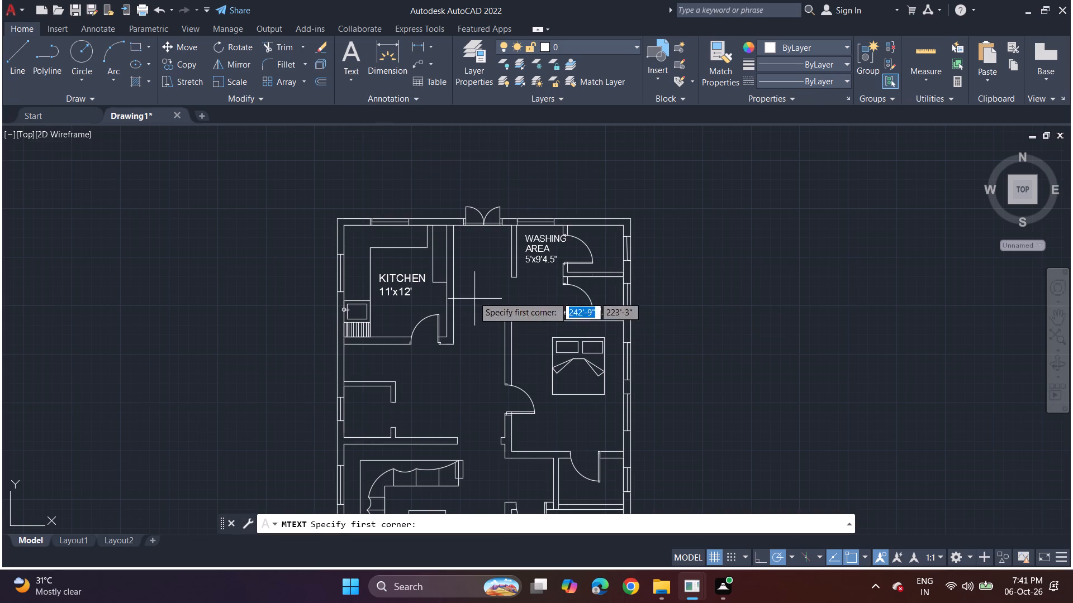
pyautogui.scroll(3, 604, 255)
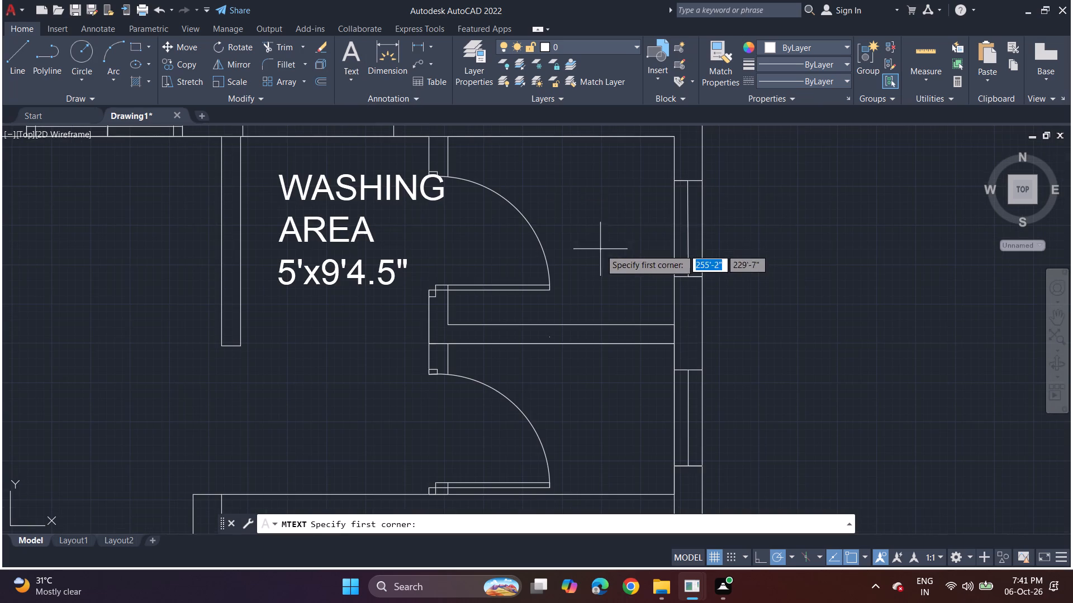
pyautogui.doubleClick(536, 173)
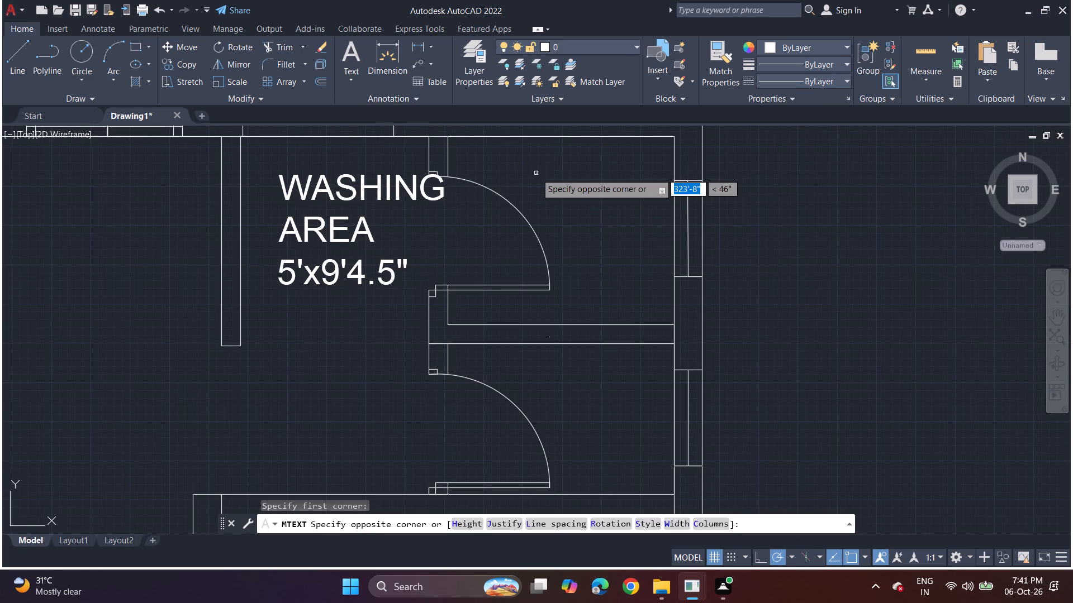
pyautogui.doubleClick(536, 173)
pyautogui.write('BATHRR')
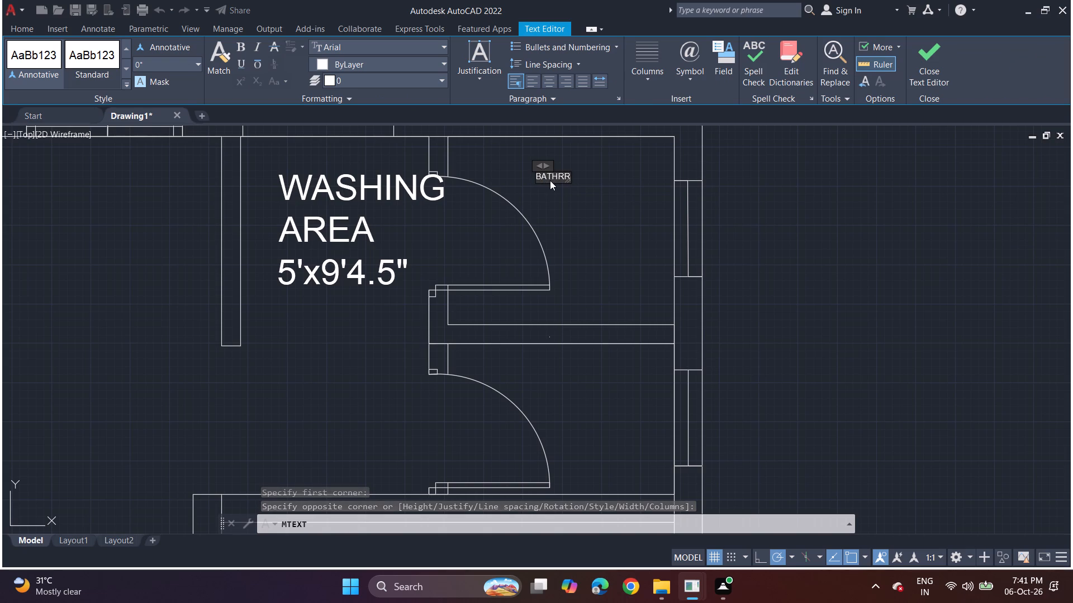
pyautogui.press('BackSpace')
pyautogui.write('OOM')
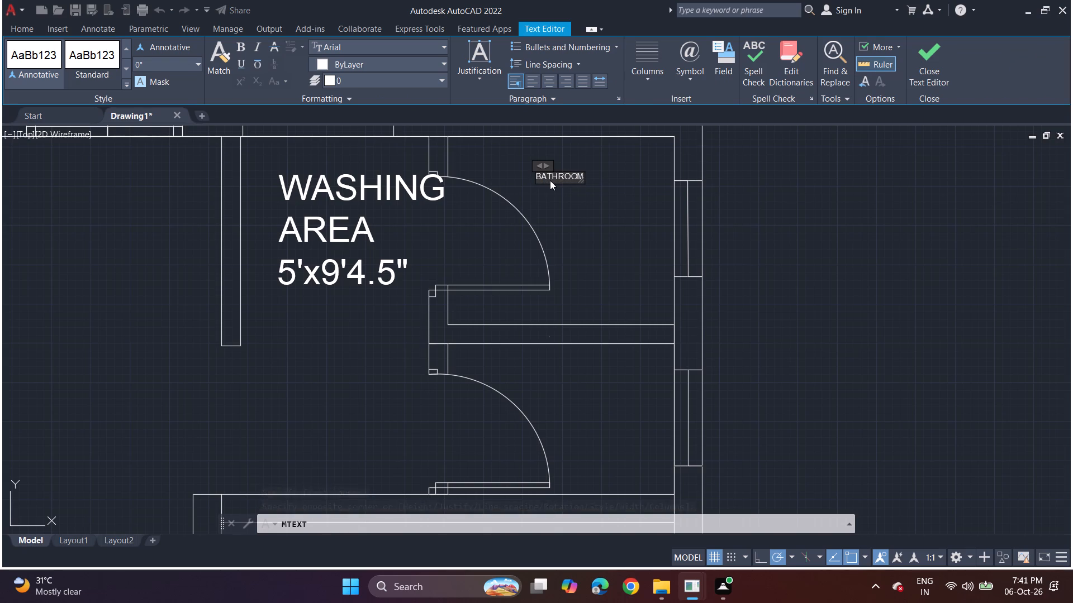
pyautogui.press('Return')
pyautogui.press('6')
pyautogui.press("'")
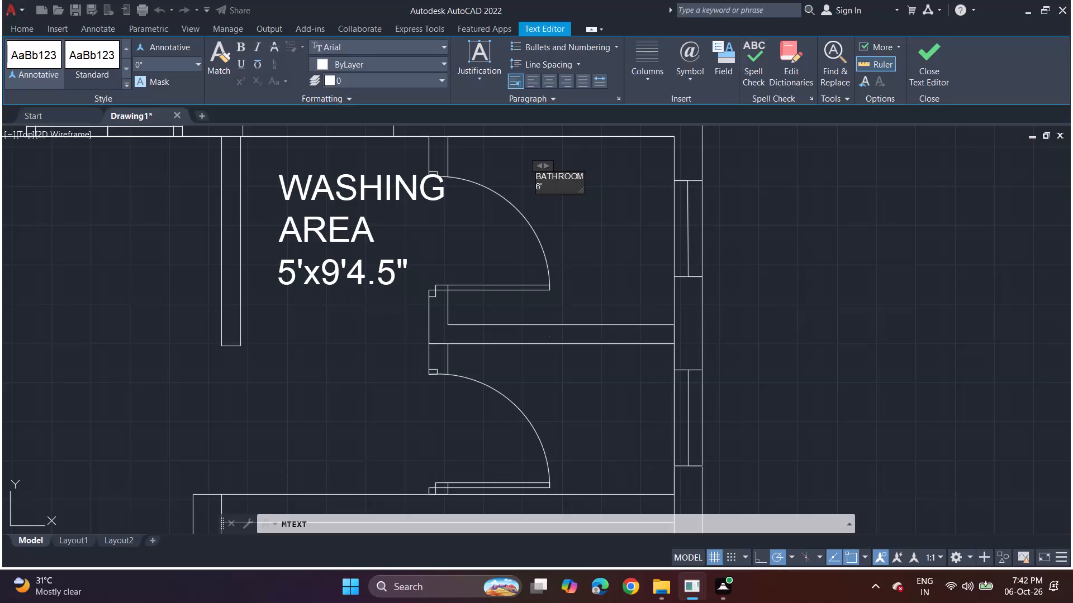
pyautogui.press('x')
pyautogui.press('5')
pyautogui.press("'")
# Set the text height of the whole bathroom label to 6" and finish the text.
pyautogui.moveTo(550, 180); pyautogui.dragTo(538, 173)
pyautogui.moveTo(538, 173); pyautogui.dragTo(582, 188)
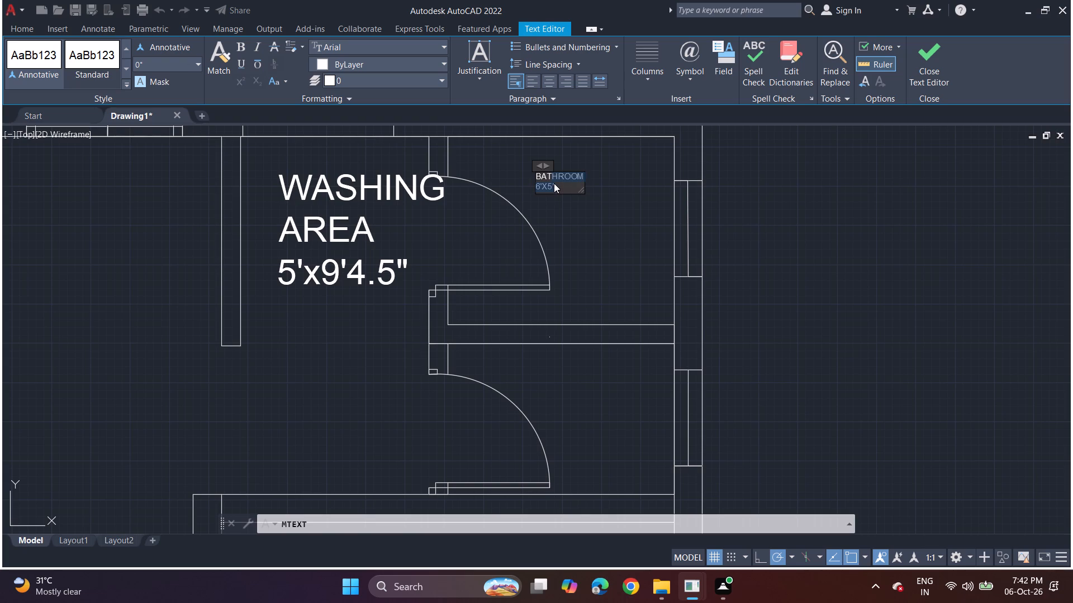
pyautogui.click(554, 183)
pyautogui.rightClick(555, 169)
pyautogui.click(571, 175)
pyautogui.click(163, 66)
pyautogui.click(200, 64)
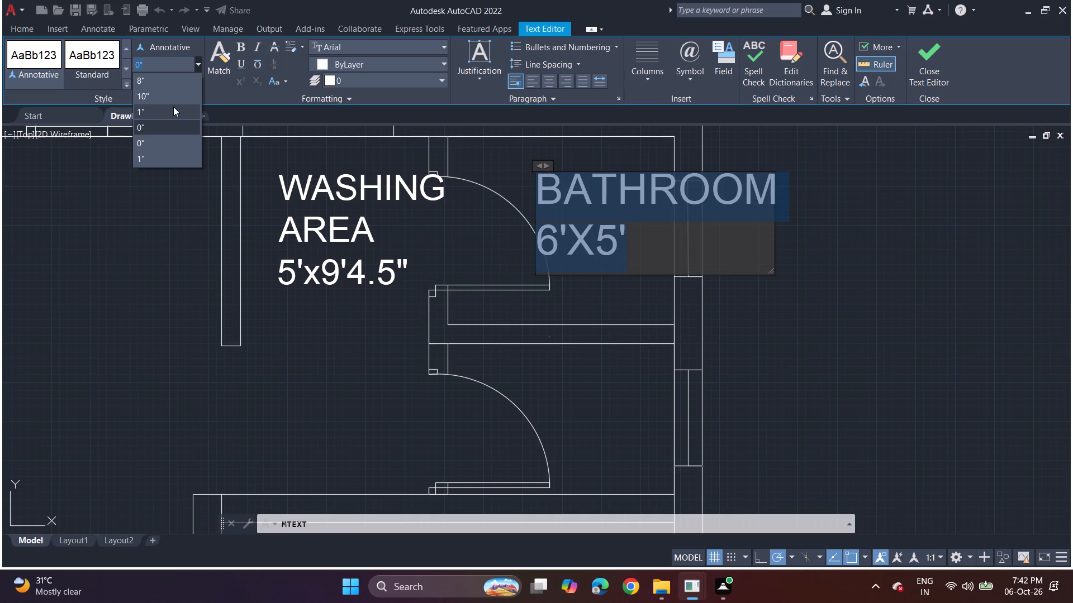
pyautogui.write('6"')
pyautogui.press('Return')
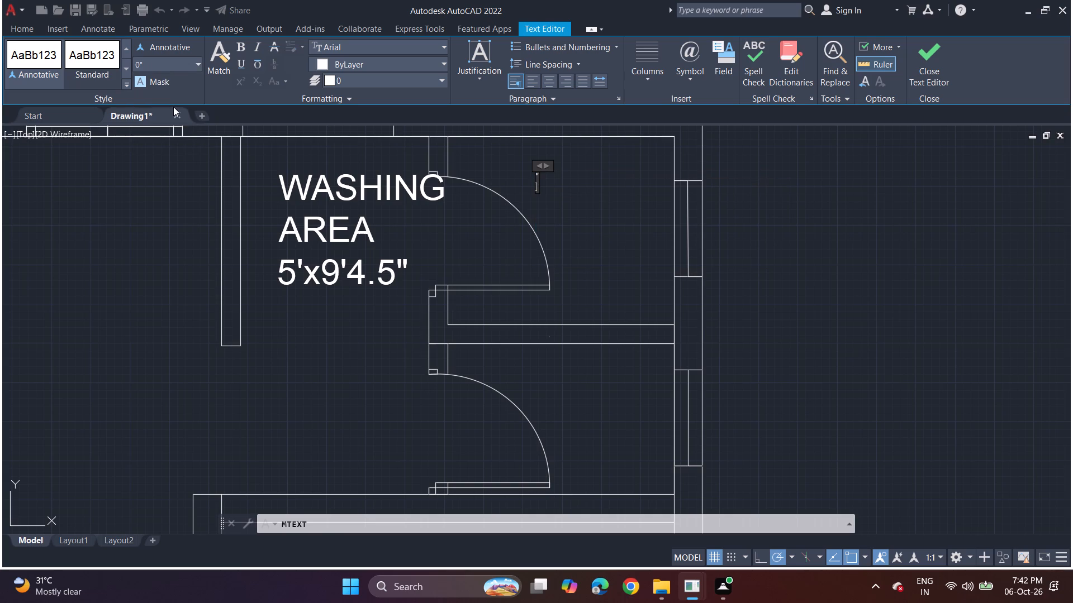
pyautogui.scroll(3, 558, 180)
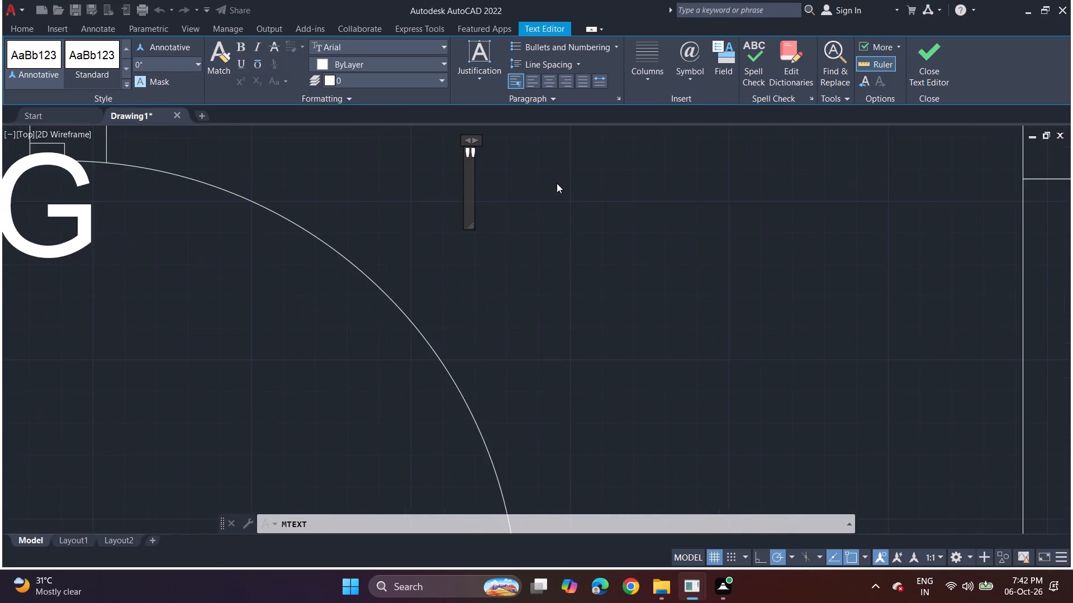
pyautogui.scroll(-2, 557, 183)
pyautogui.hotkey('ctrl', 'z')
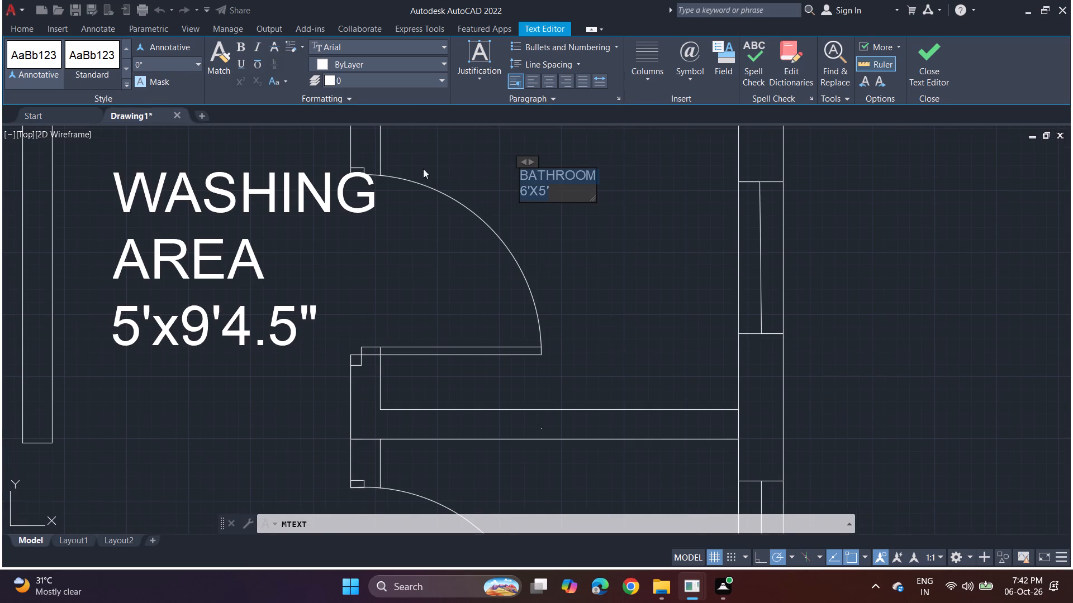
pyautogui.click(153, 65)
pyautogui.write('6"')
pyautogui.press('Return')
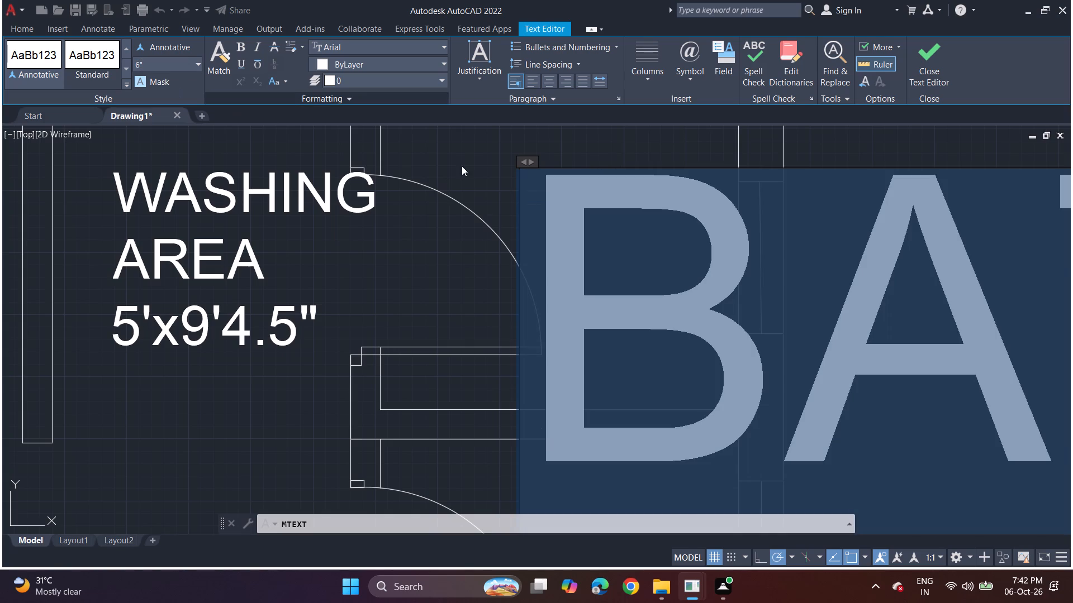
pyautogui.click(462, 166)
# Move the bathroom label about 8" up and to the left so it sits clear of the outer wall.
pyautogui.scroll(-2, 495, 188)
pyautogui.click(567, 189)
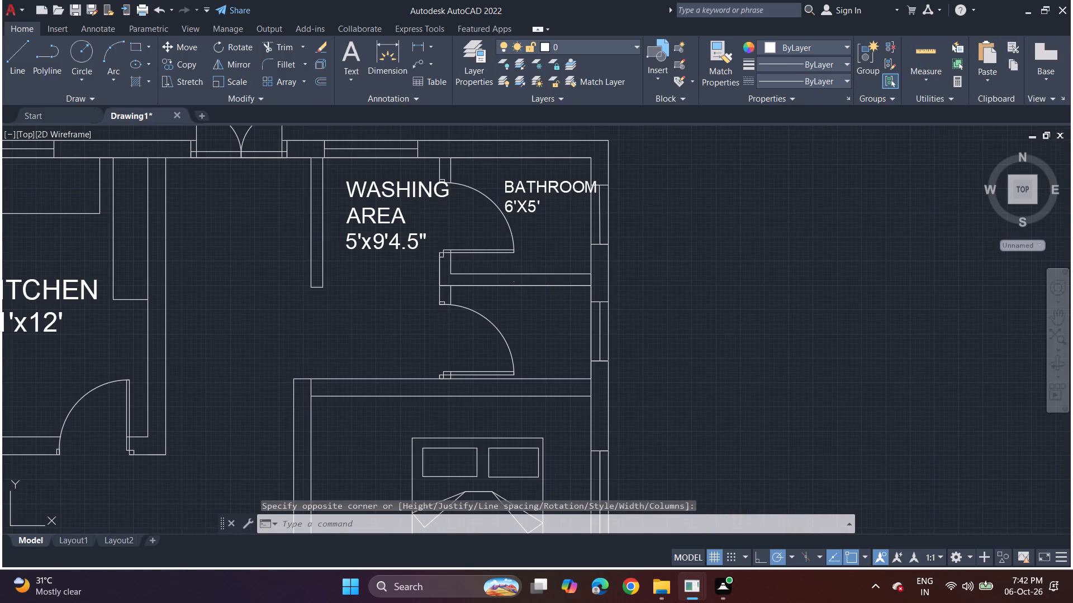
pyautogui.click(507, 184)
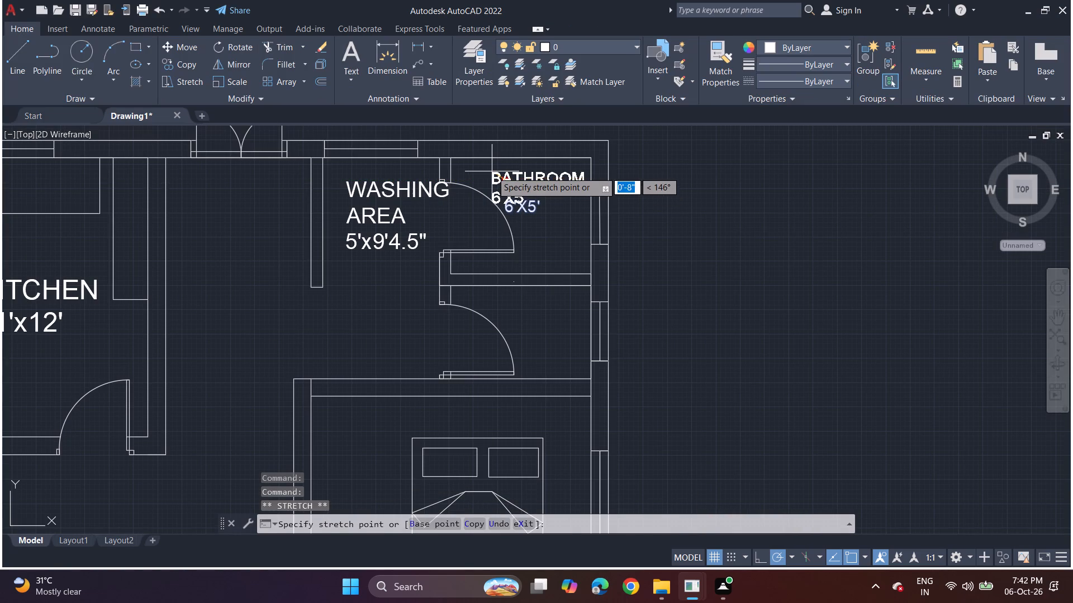
pyautogui.click(494, 168)
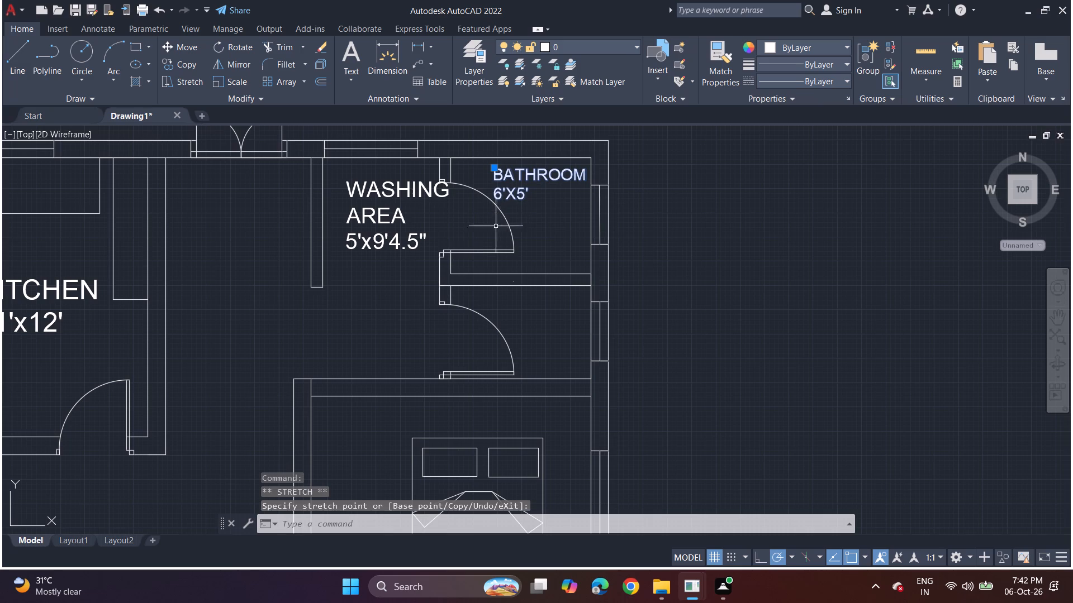
# Add multiline text reading "TOILET" and "6'X4'" on two lines in the small room directly below the bathroom.
pyautogui.moveTo(555, 376); pyautogui.dragTo(553, 327, button='middle')
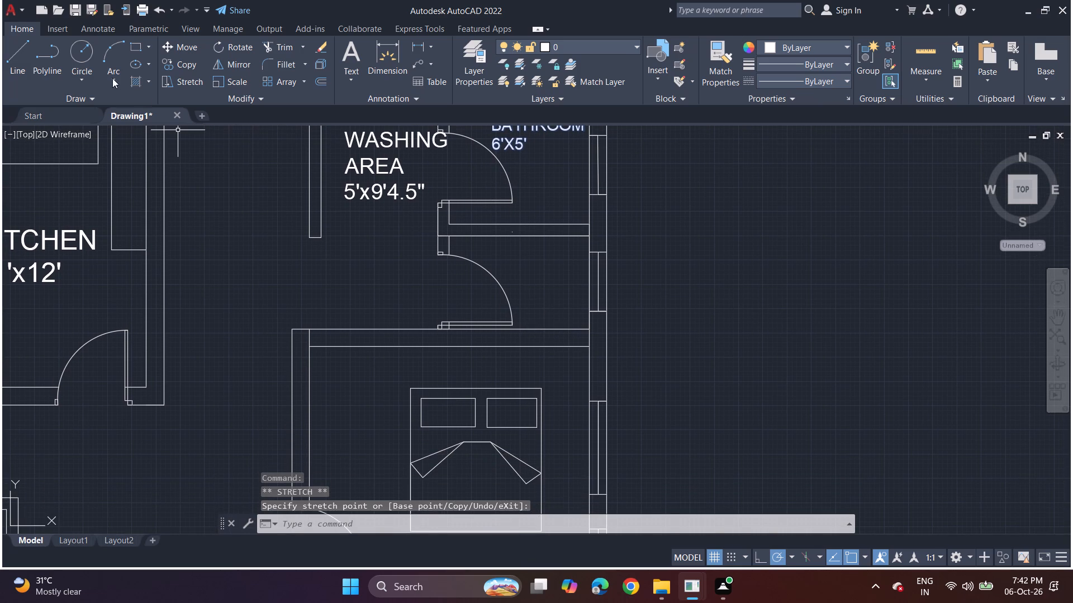
pyautogui.click(359, 78)
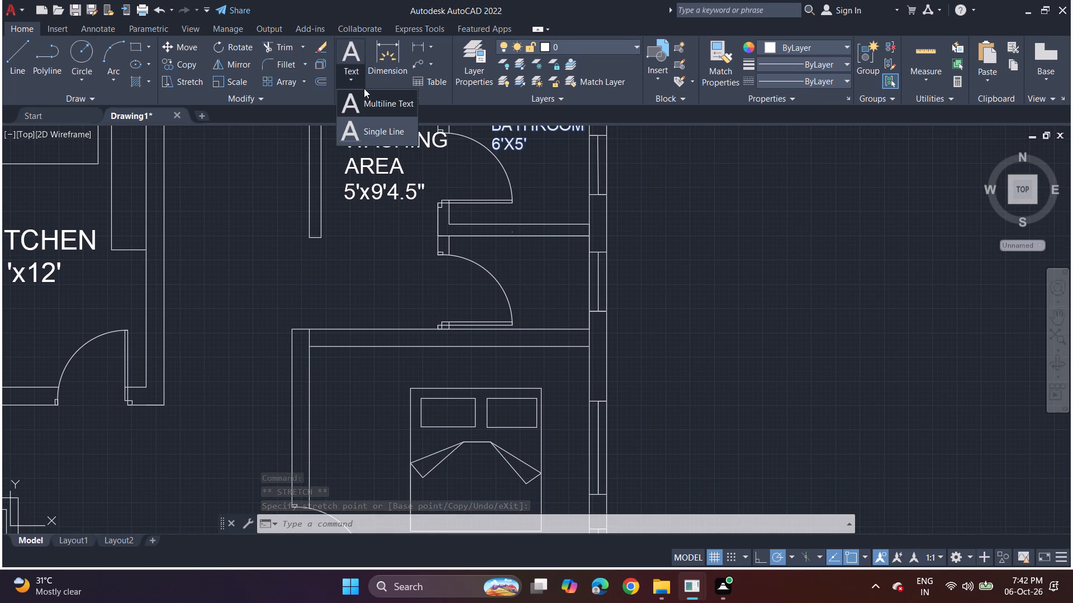
pyautogui.click(367, 107)
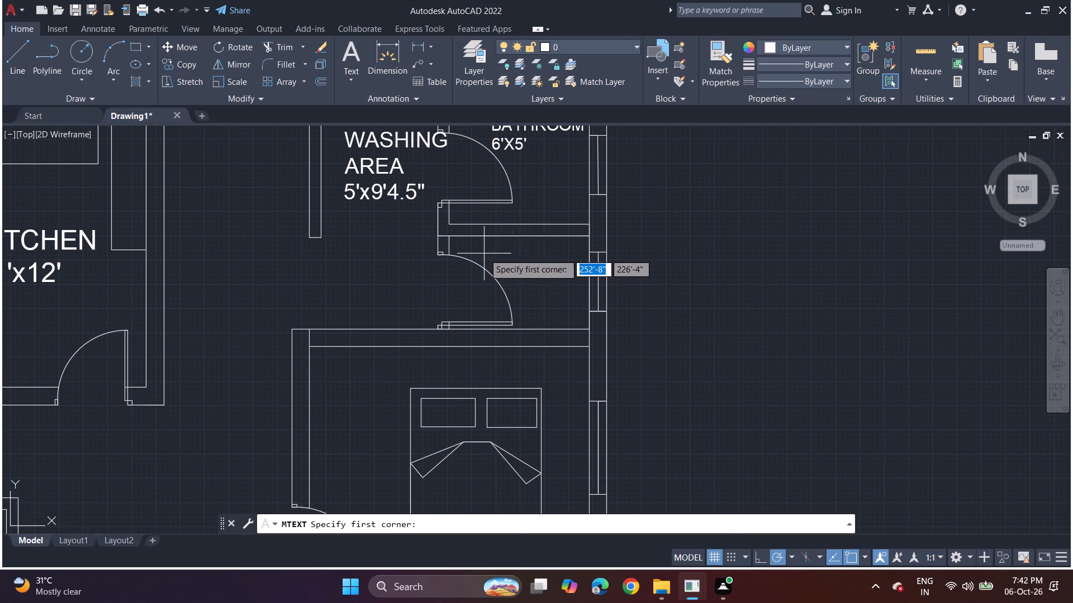
pyautogui.doubleClick(493, 254)
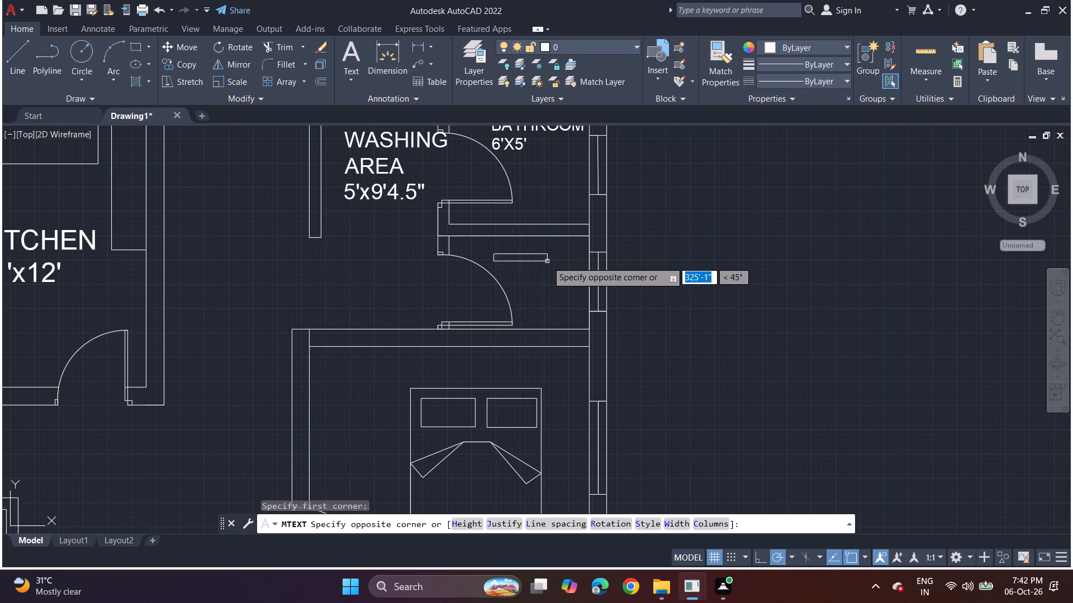
pyautogui.doubleClick(550, 261)
pyautogui.write('TOILET')
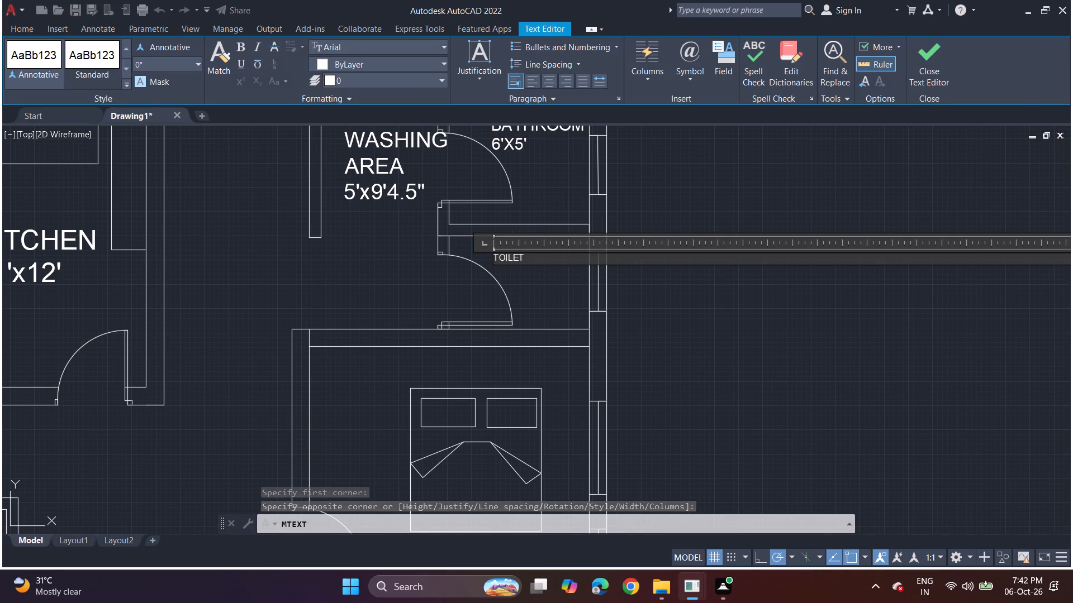
pyautogui.press('Return')
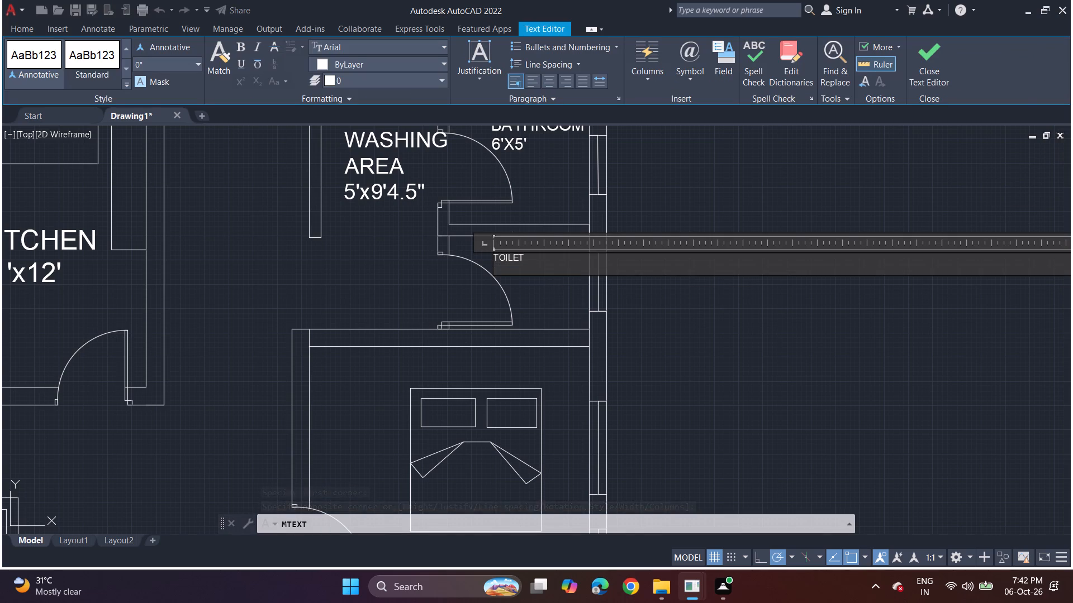
pyautogui.press('6')
pyautogui.press("'")
pyautogui.press('x')
pyautogui.write("4'")
# Set the text height of the whole toilet label to 6" and finish the text.
pyautogui.moveTo(520, 274); pyautogui.dragTo(494, 255)
pyautogui.rightClick(498, 262)
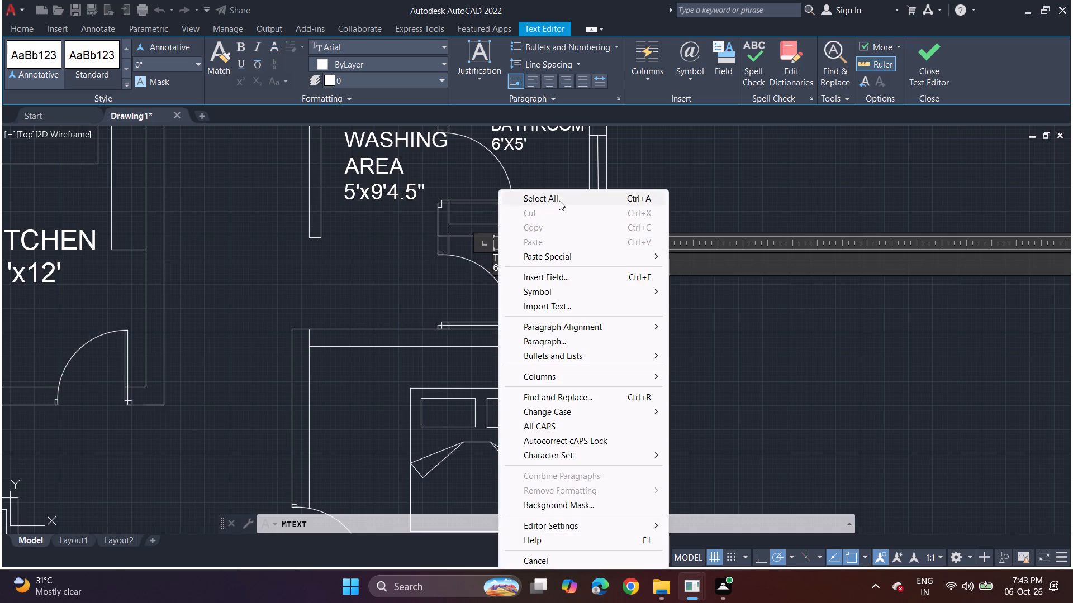
pyautogui.click(559, 200)
pyautogui.click(189, 65)
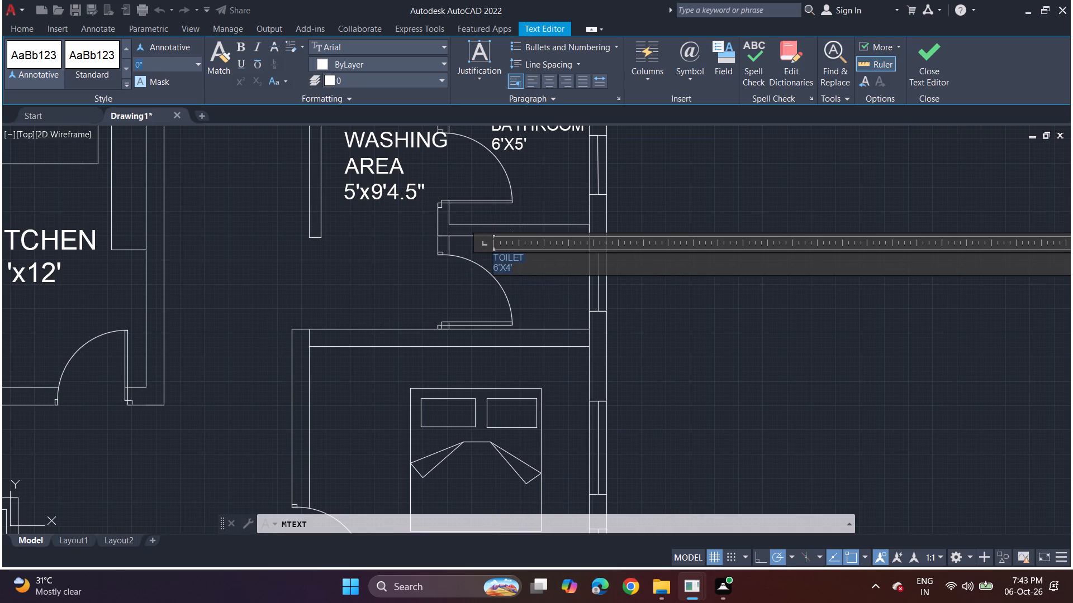
pyautogui.press('6')
pyautogui.hotkey('shift', '"')
pyautogui.press('Return')
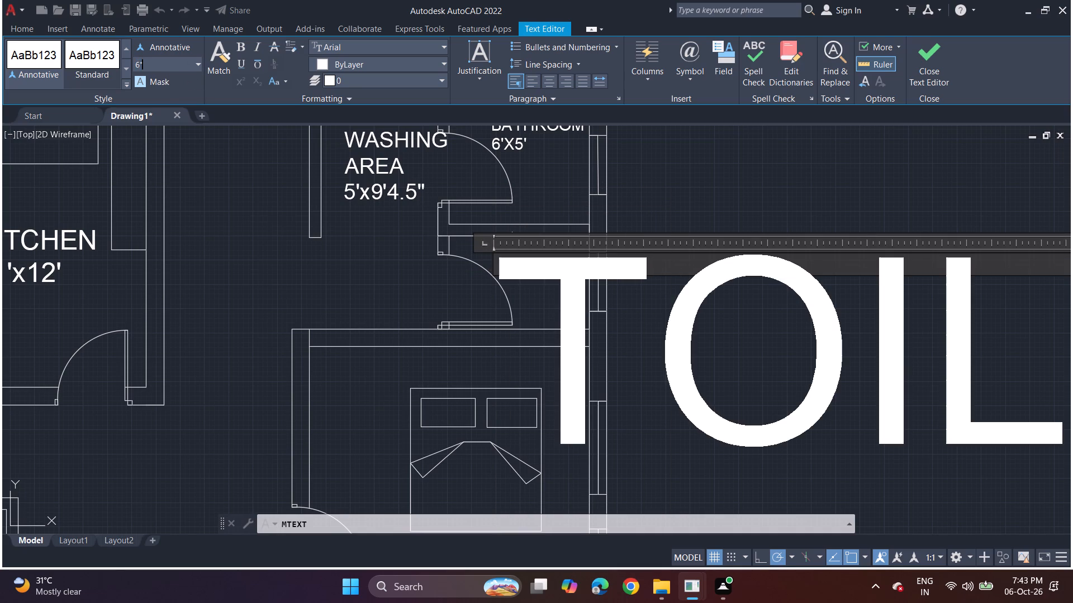
pyautogui.click(460, 246)
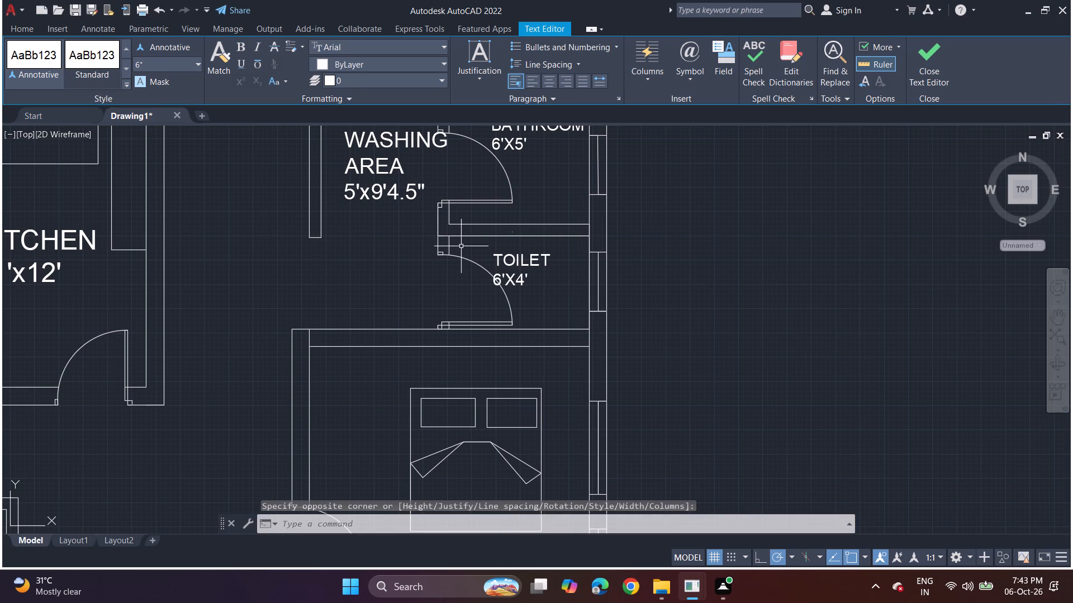
# Move the toilet label a short distance horizontally towards the outer wall so it sits clear of the door swing.
pyautogui.click(517, 265)
pyautogui.click(495, 256)
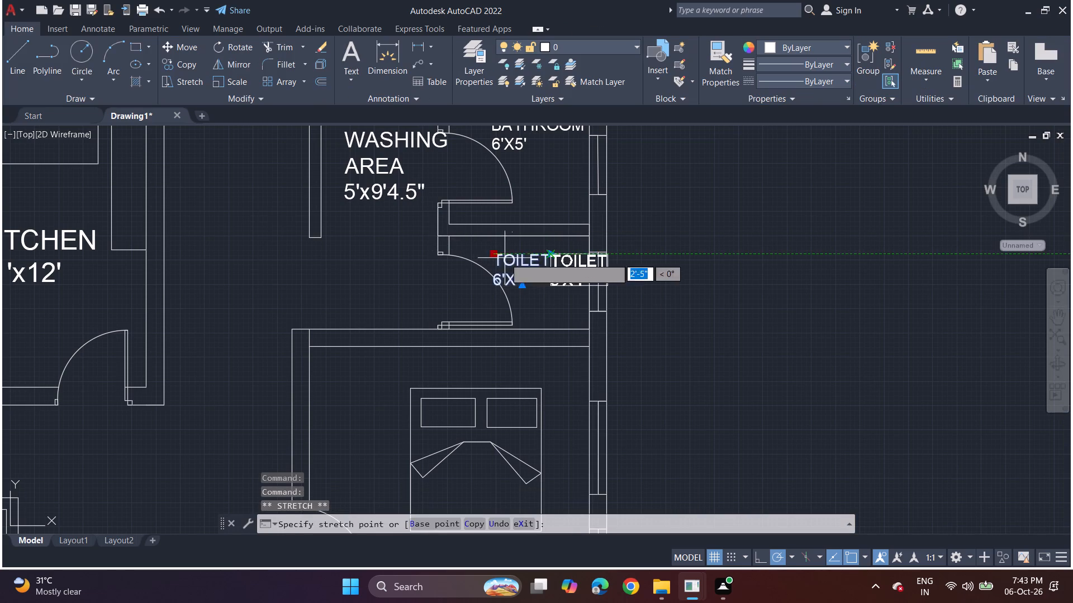
pyautogui.click(517, 261)
# Add multiline text reading "M BEDROOM" and "12'X14'" on two lines below the bed in the bedroom under the toilet.
pyautogui.moveTo(524, 316); pyautogui.dragTo(594, 213, button='middle')
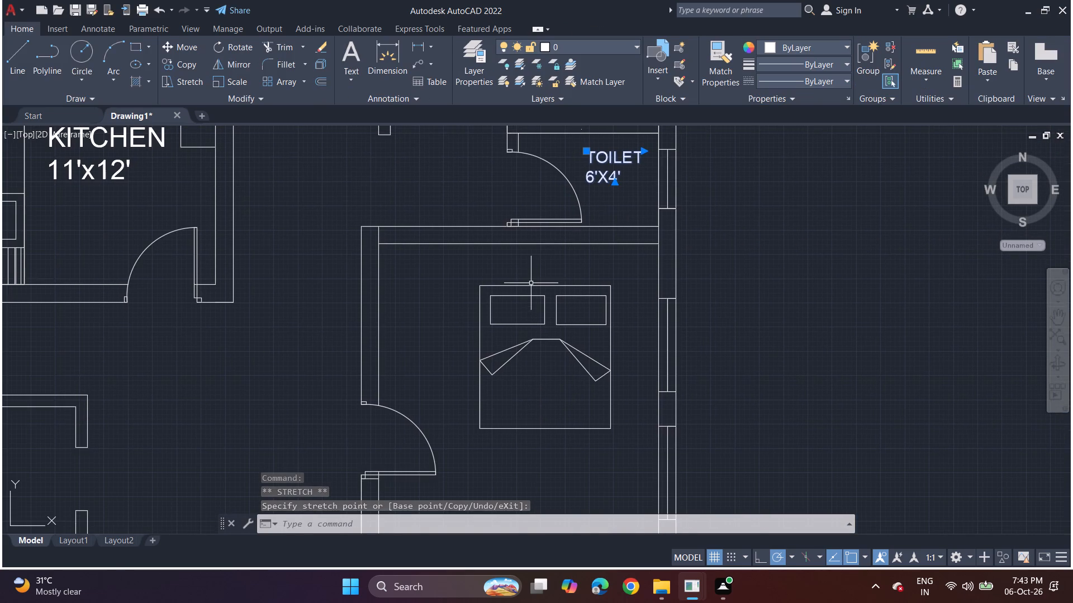
pyautogui.moveTo(531, 283); pyautogui.dragTo(552, 64, button='middle')
pyautogui.click(355, 84)
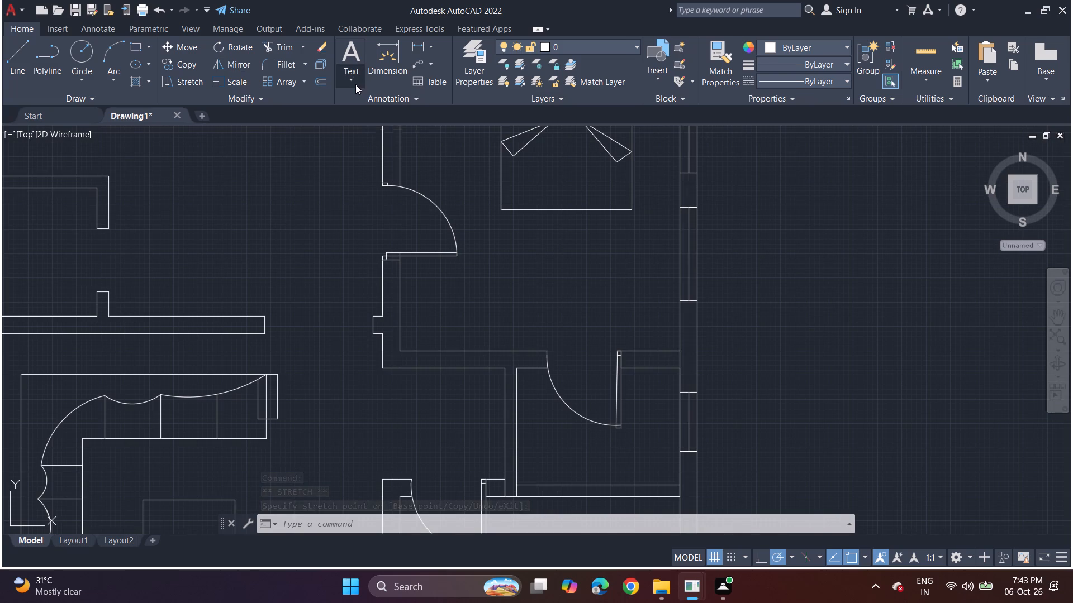
pyautogui.click(358, 93)
pyautogui.doubleClick(498, 259)
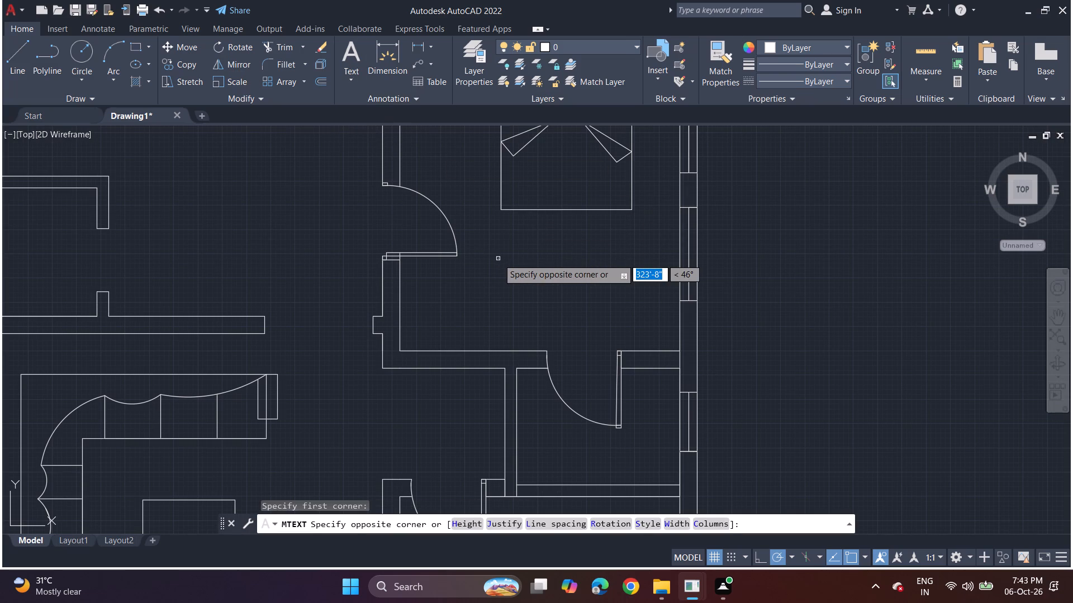
pyautogui.doubleClick(498, 259)
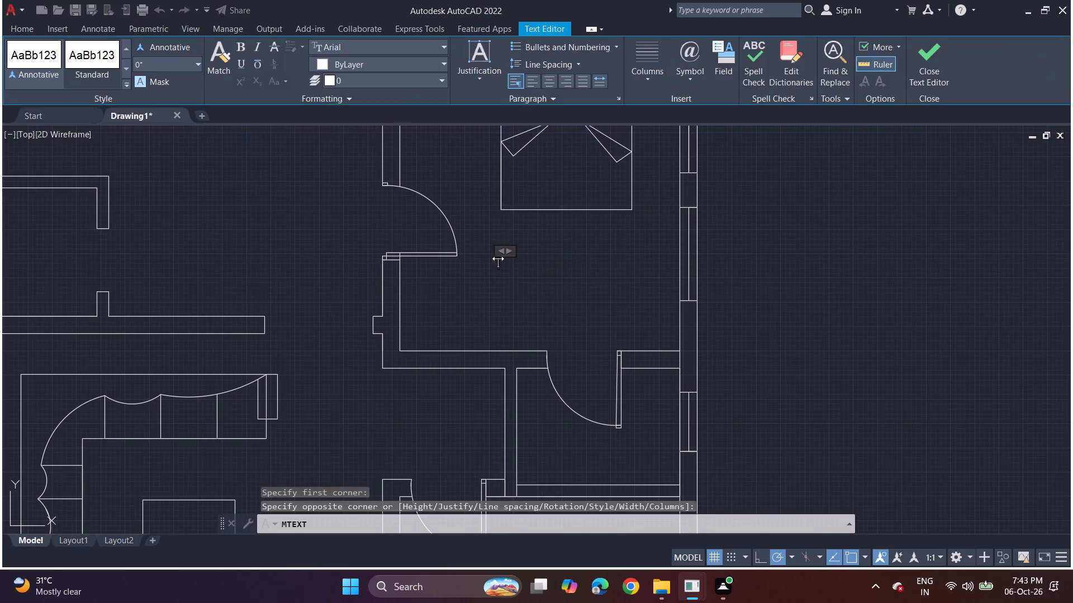
pyautogui.press('m')
pyautogui.press('space')
pyautogui.write('BEDROOM')
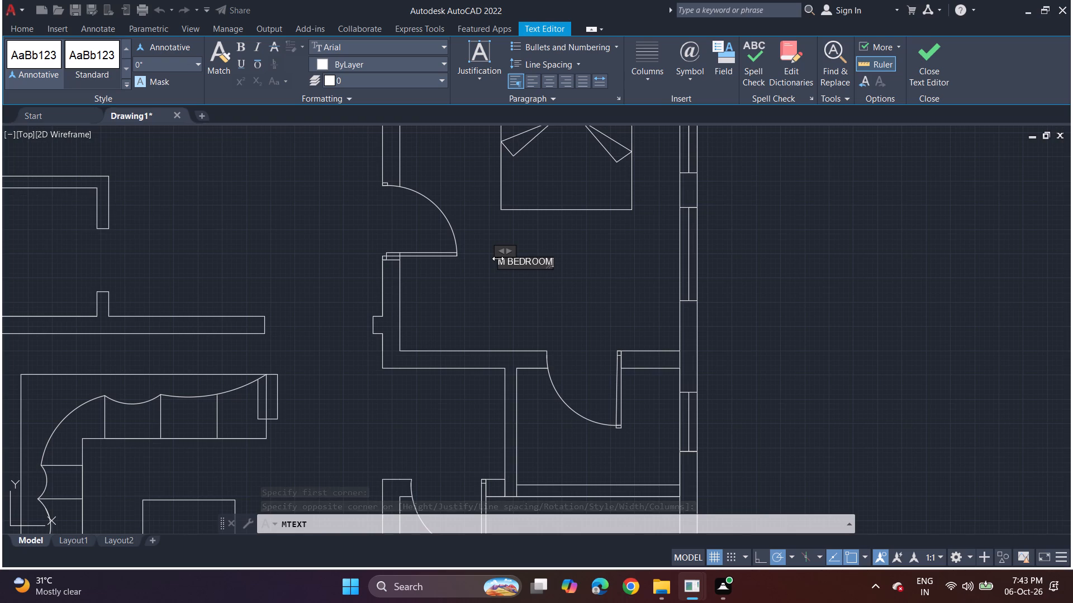
pyautogui.press('Return')
pyautogui.write("12'")
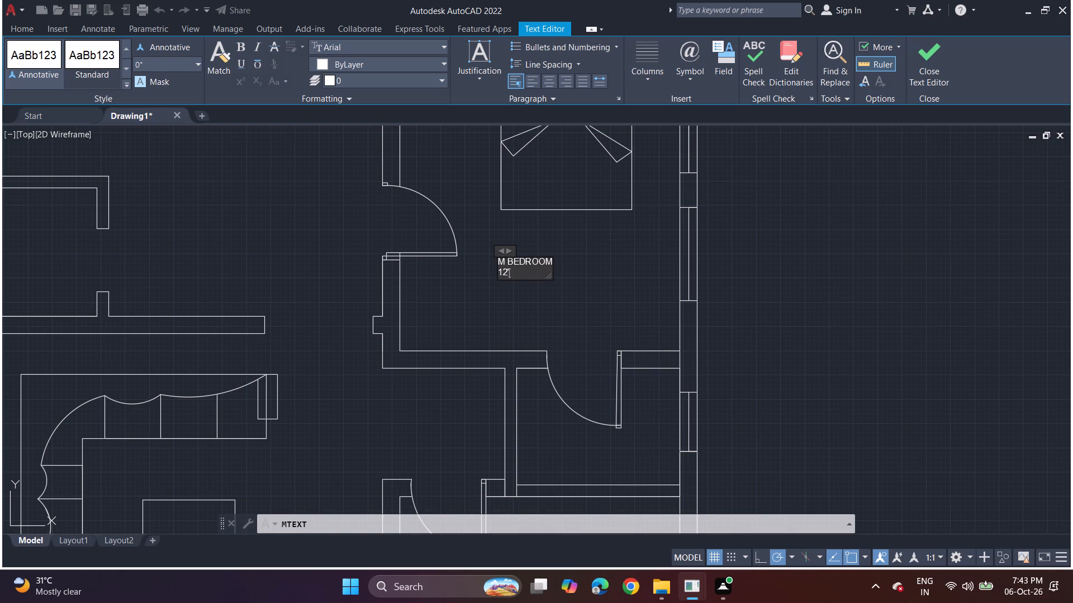
pyautogui.write("X14'")
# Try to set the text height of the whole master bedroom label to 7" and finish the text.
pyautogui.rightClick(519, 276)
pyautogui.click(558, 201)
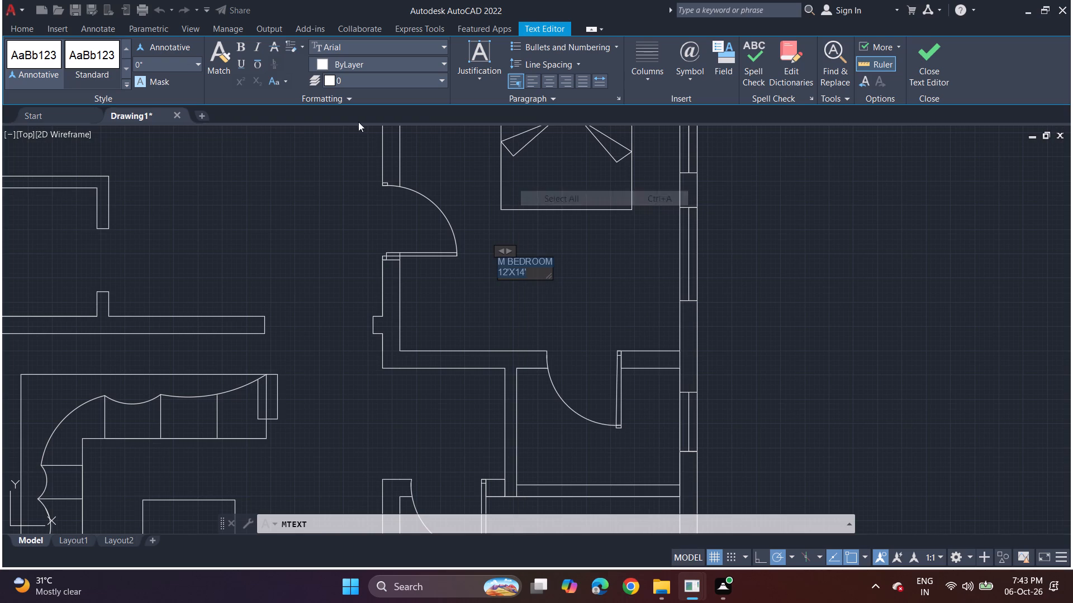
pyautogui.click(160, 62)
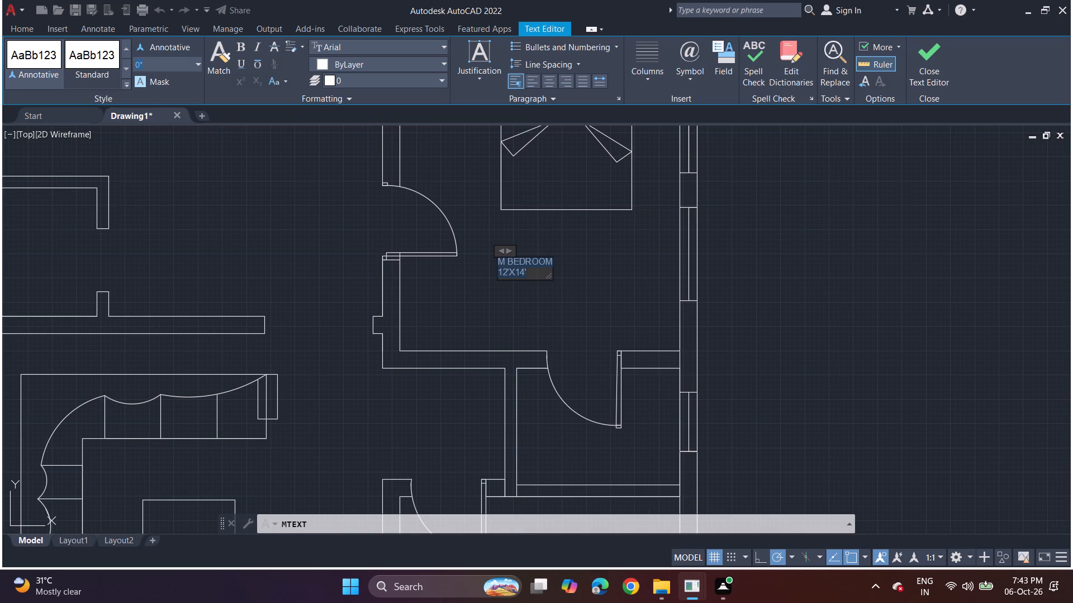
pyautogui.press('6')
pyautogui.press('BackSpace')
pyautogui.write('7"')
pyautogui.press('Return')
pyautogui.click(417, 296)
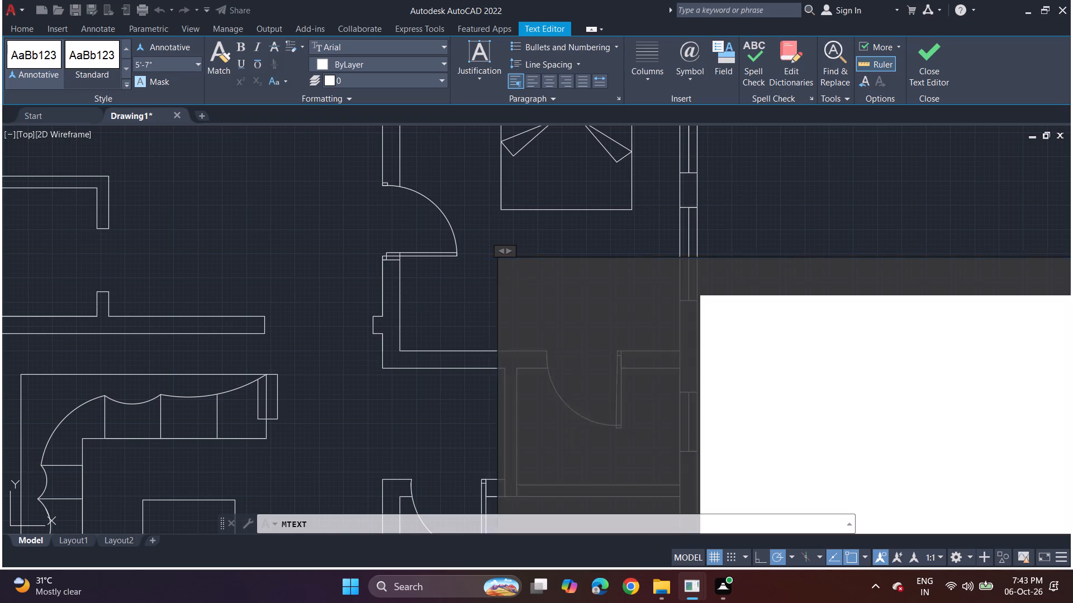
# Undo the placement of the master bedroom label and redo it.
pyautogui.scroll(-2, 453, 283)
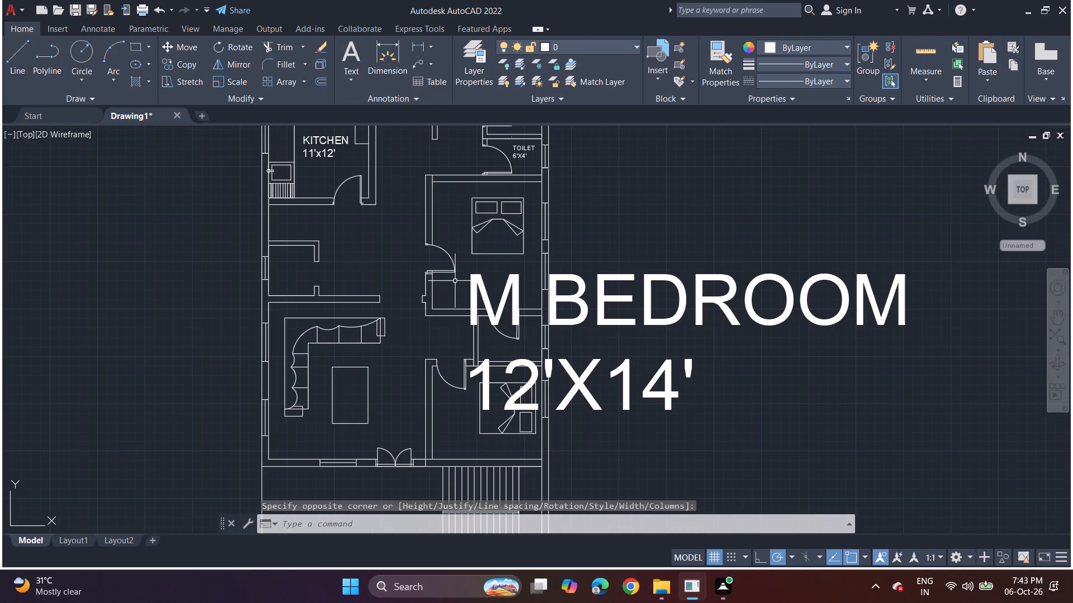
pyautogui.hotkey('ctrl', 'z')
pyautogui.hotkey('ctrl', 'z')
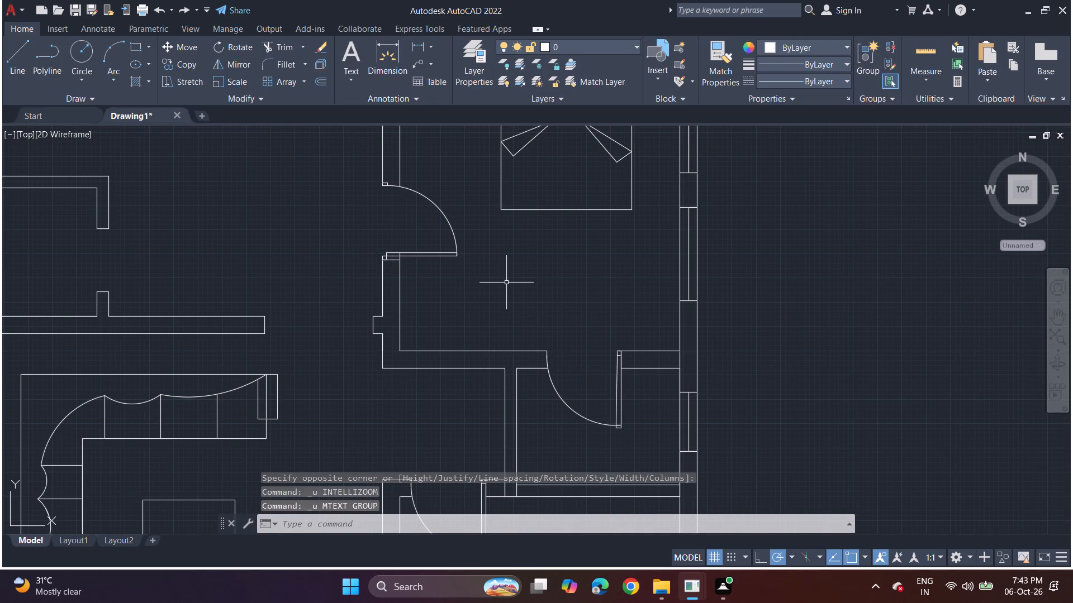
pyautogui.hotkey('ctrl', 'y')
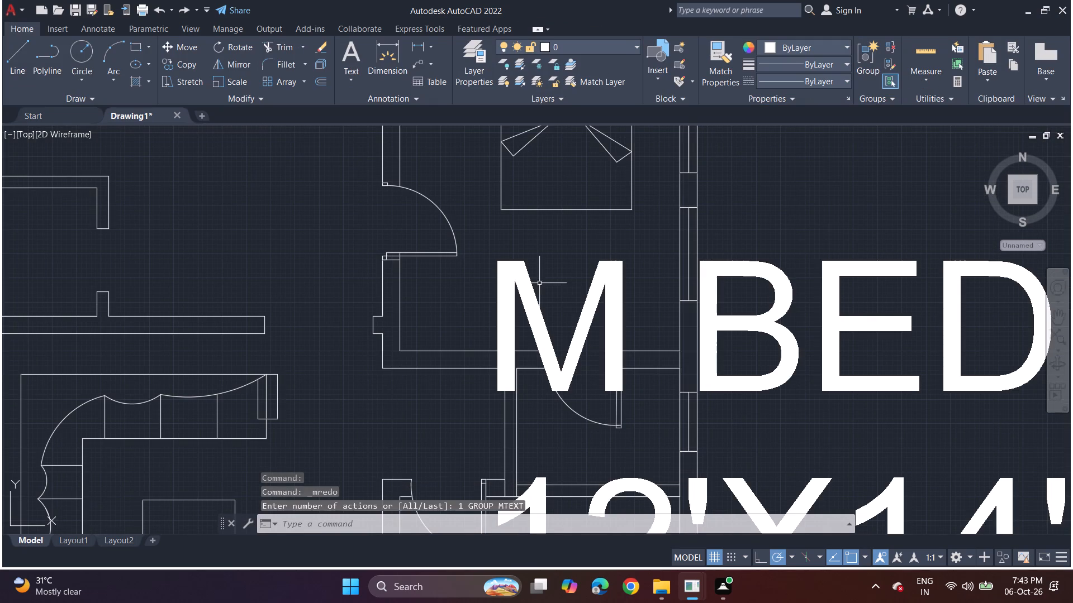
# Reopen the oversized master bedroom label for editing and set the height of all its text to 7".
pyautogui.doubleClick(837, 323)
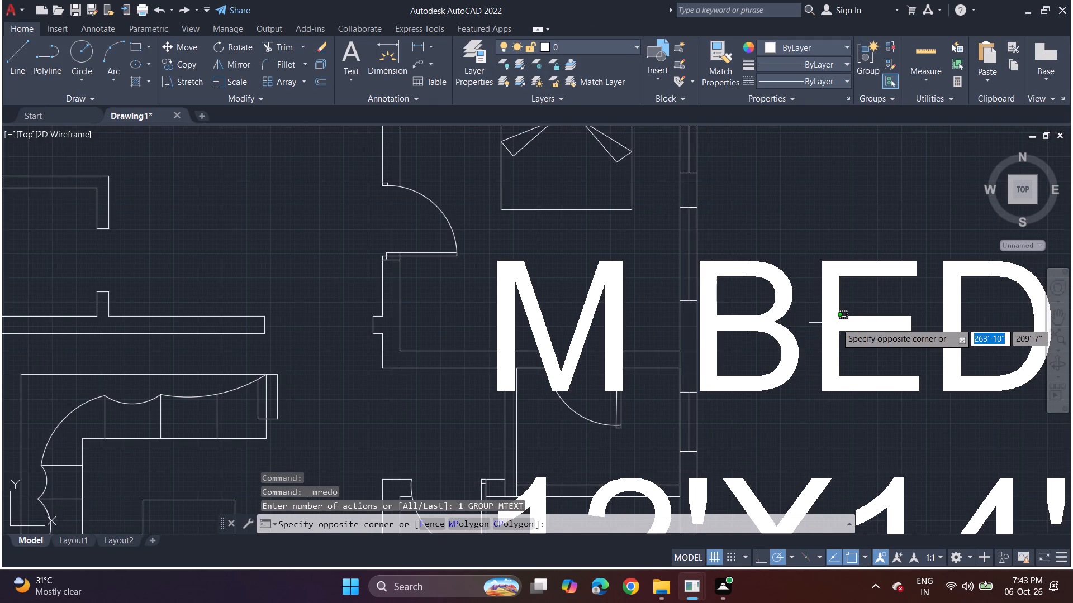
pyautogui.press('Escape')
pyautogui.doubleClick(849, 324)
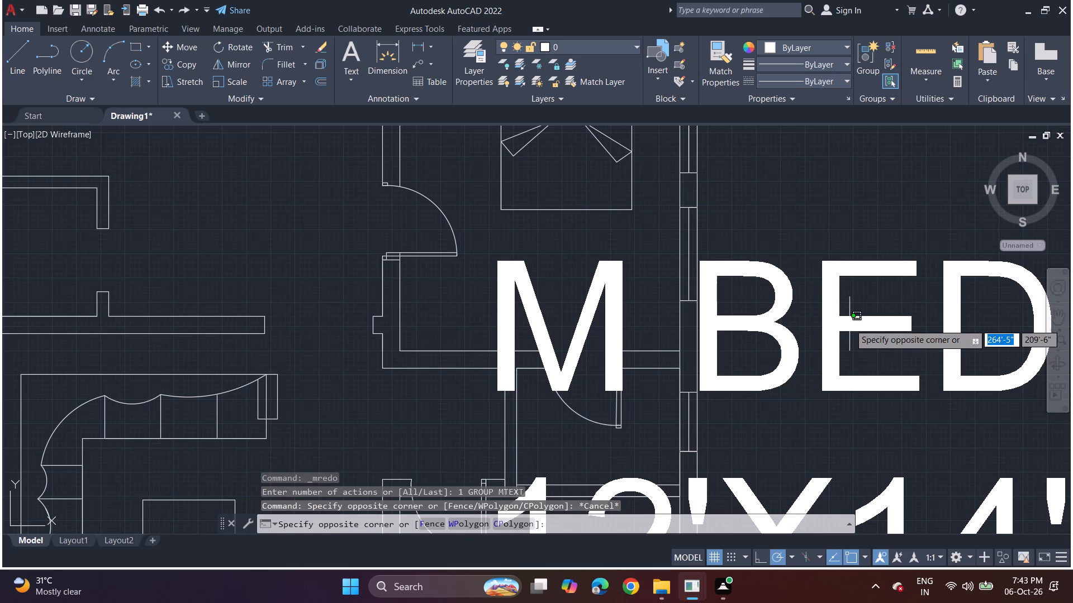
pyautogui.scroll(-3, 848, 327)
pyautogui.moveTo(847, 329); pyautogui.dragTo(604, 324, button='middle')
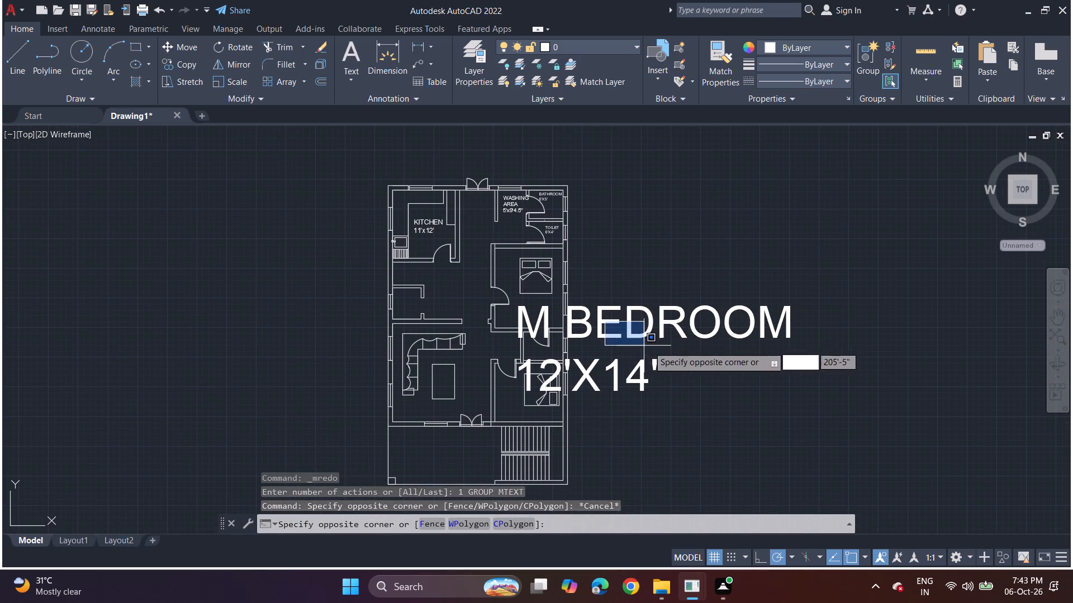
pyautogui.press('space')
pyautogui.click(716, 332)
pyautogui.doubleClick(732, 328)
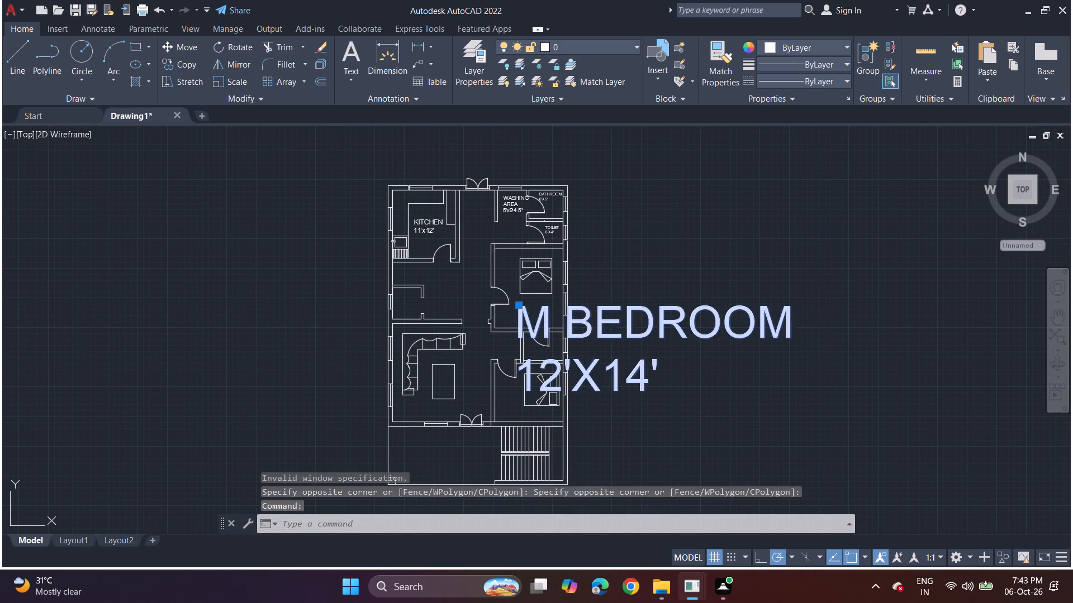
pyautogui.moveTo(659, 373); pyautogui.dragTo(576, 370)
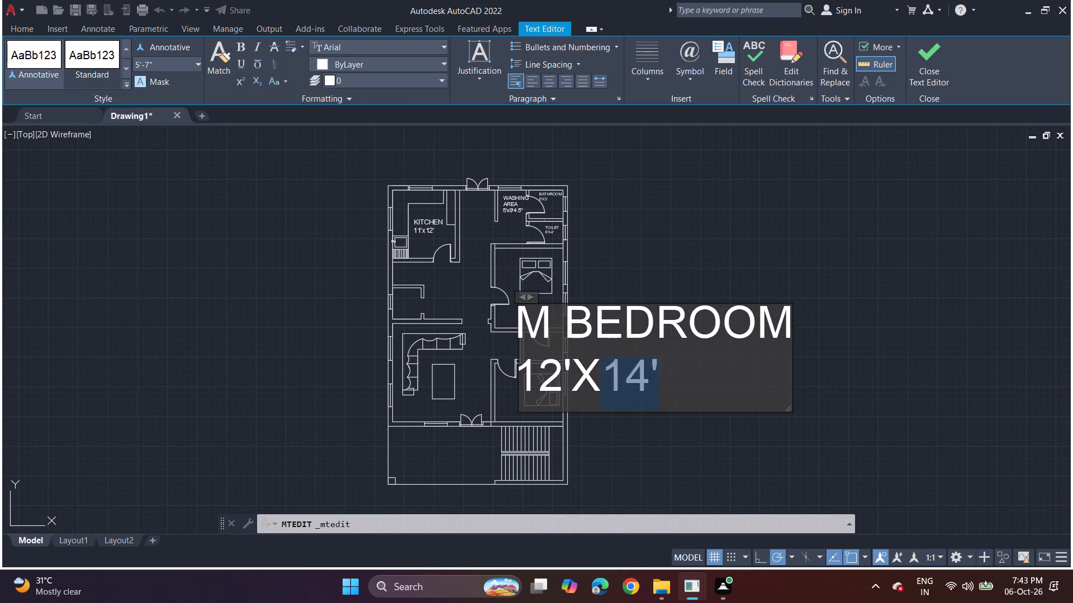
pyautogui.moveTo(576, 370); pyautogui.dragTo(527, 319)
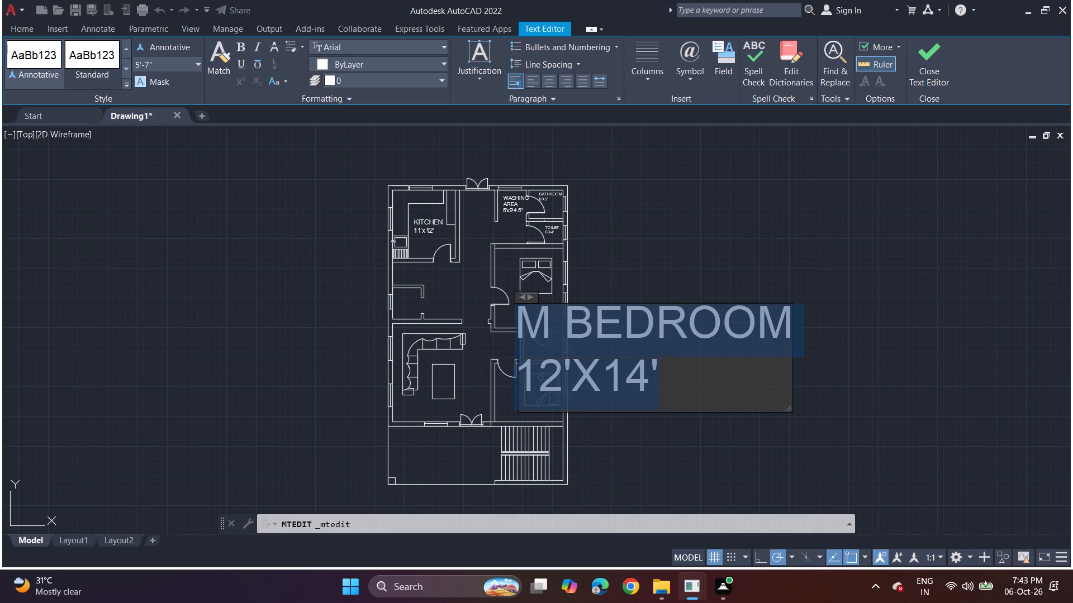
pyautogui.click(144, 64)
pyautogui.press('BackSpace')
pyautogui.write('7"')
pyautogui.press('Return')
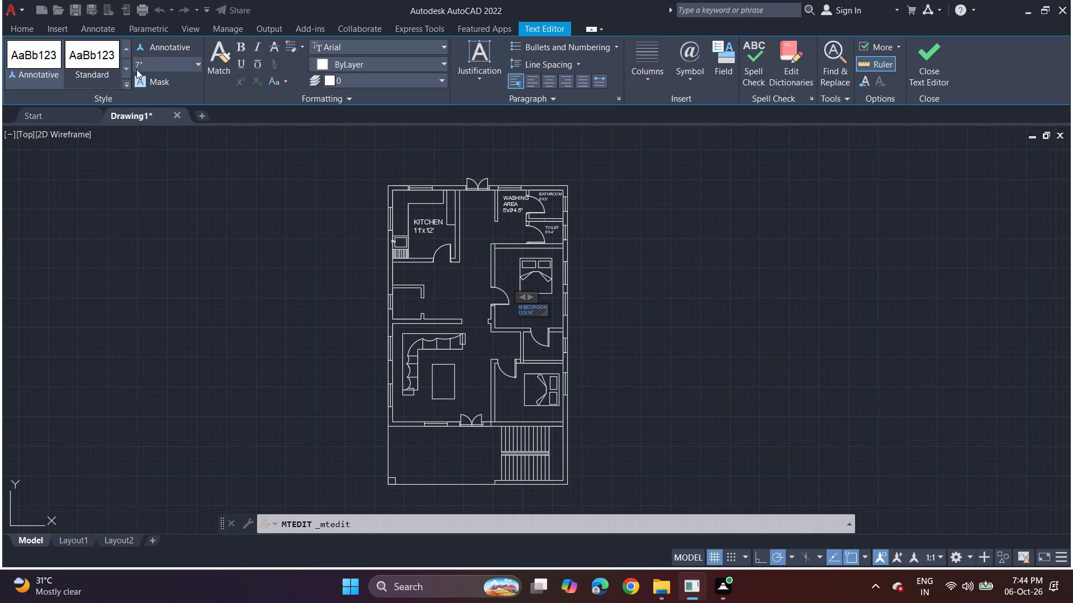
# Finish editing the master bedroom label.
pyautogui.click(469, 305)
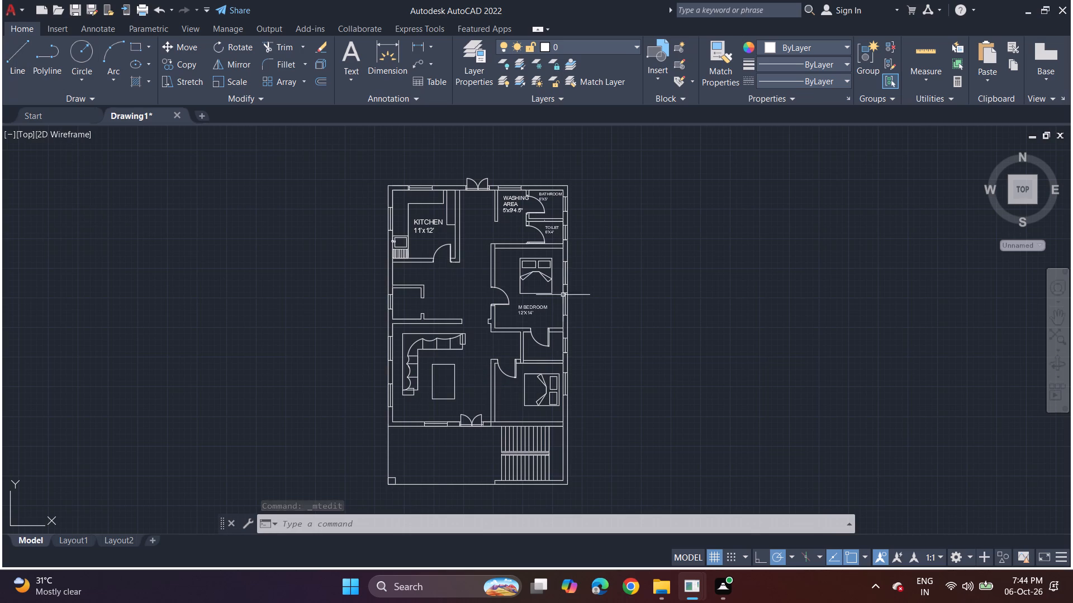
# Start multiline text in the small room below the master bedroom and enter "A" as its first word.
pyautogui.scroll(2, 552, 380)
pyautogui.scroll(3, 531, 327)
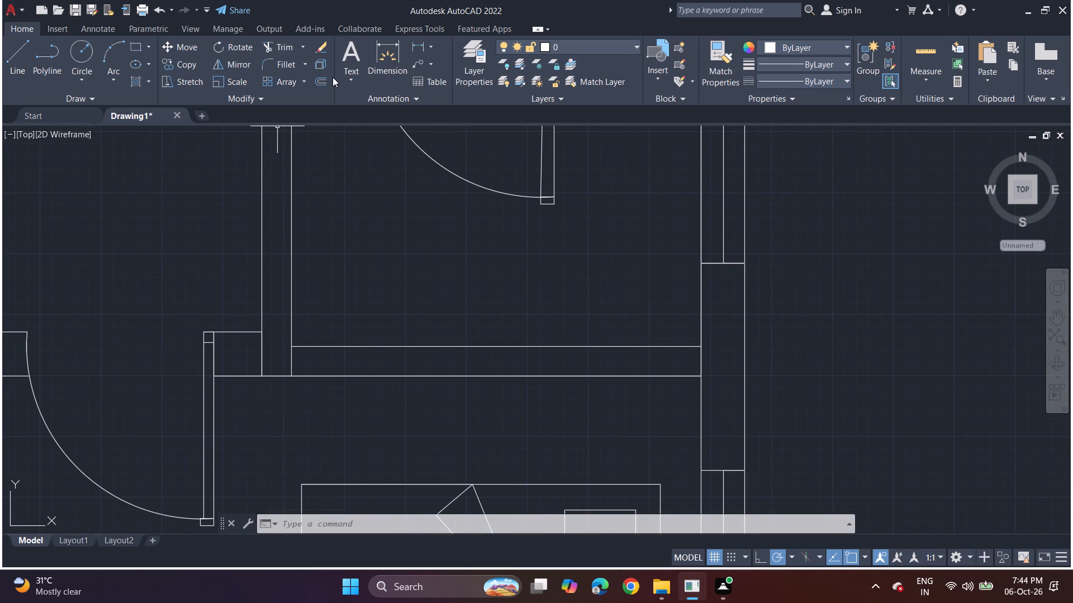
pyautogui.click(352, 82)
pyautogui.click(359, 103)
pyautogui.doubleClick(331, 237)
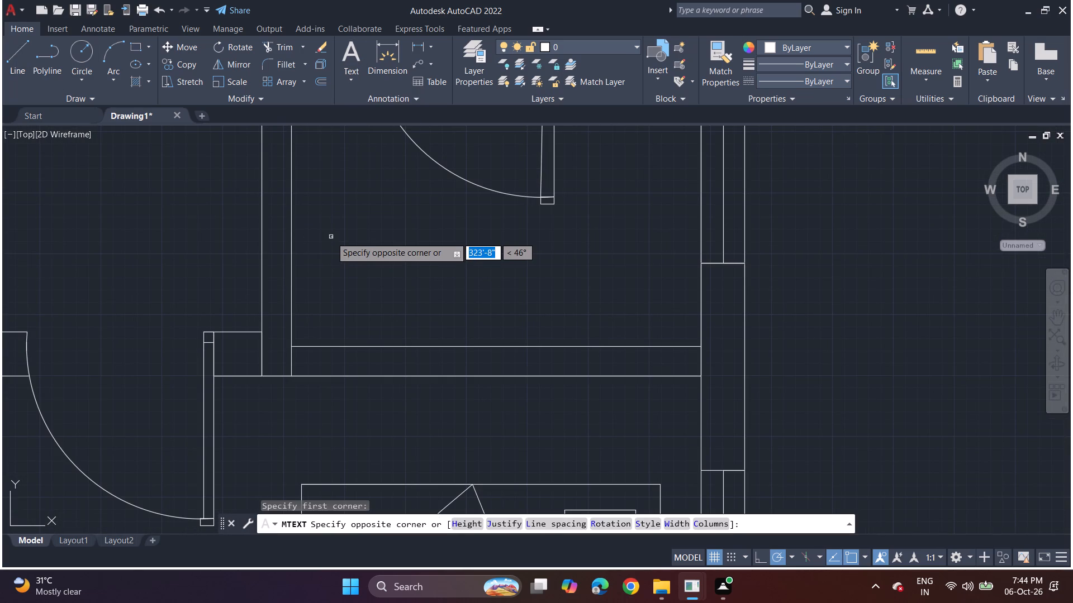
pyautogui.doubleClick(333, 234)
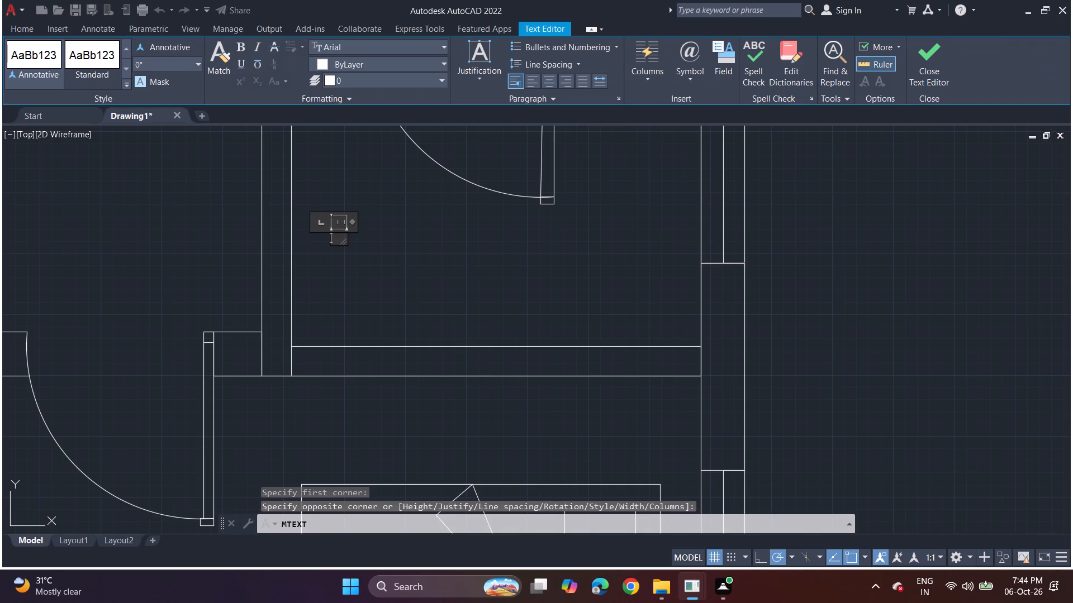
pyautogui.press('a')
pyautogui.press('BackSpace')
pyautogui.press('BackSpace')
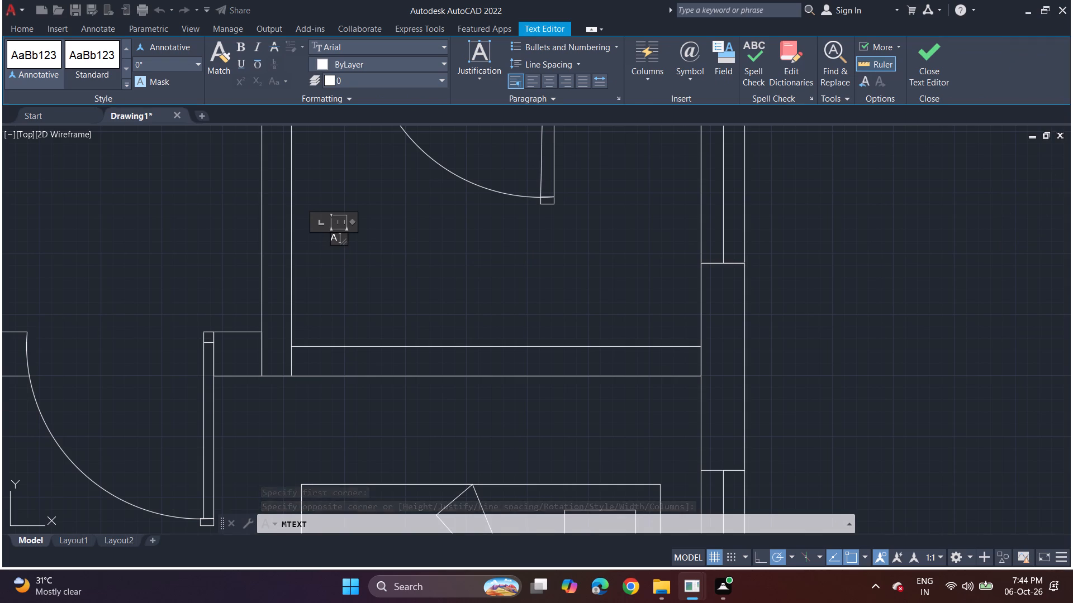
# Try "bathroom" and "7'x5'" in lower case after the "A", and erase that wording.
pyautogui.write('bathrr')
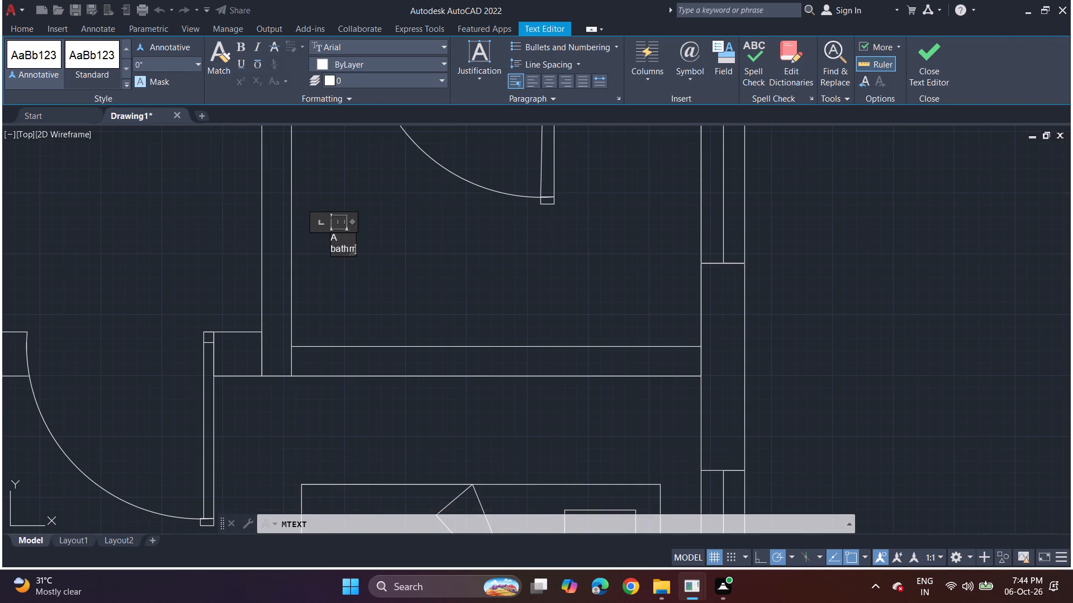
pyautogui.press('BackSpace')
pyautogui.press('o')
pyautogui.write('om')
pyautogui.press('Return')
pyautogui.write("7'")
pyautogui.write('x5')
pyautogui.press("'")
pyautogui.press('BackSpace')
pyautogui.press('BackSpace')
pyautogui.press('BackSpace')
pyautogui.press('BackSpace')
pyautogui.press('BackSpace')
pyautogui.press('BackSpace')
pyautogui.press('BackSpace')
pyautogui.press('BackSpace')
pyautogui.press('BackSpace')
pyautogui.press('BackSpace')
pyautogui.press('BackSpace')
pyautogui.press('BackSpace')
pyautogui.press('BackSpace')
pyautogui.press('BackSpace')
# Complete the label after the "A" with "BATHROOM" in capitals and "7'X5'" on the line below.
pyautogui.write('BSTH')
pyautogui.press('BackSpace')
pyautogui.press('BackSpace')
pyautogui.press('BackSpace')
pyautogui.press('BackSpace')
pyautogui.write('BATH')
pyautogui.write('ROOM')
pyautogui.press('Return')
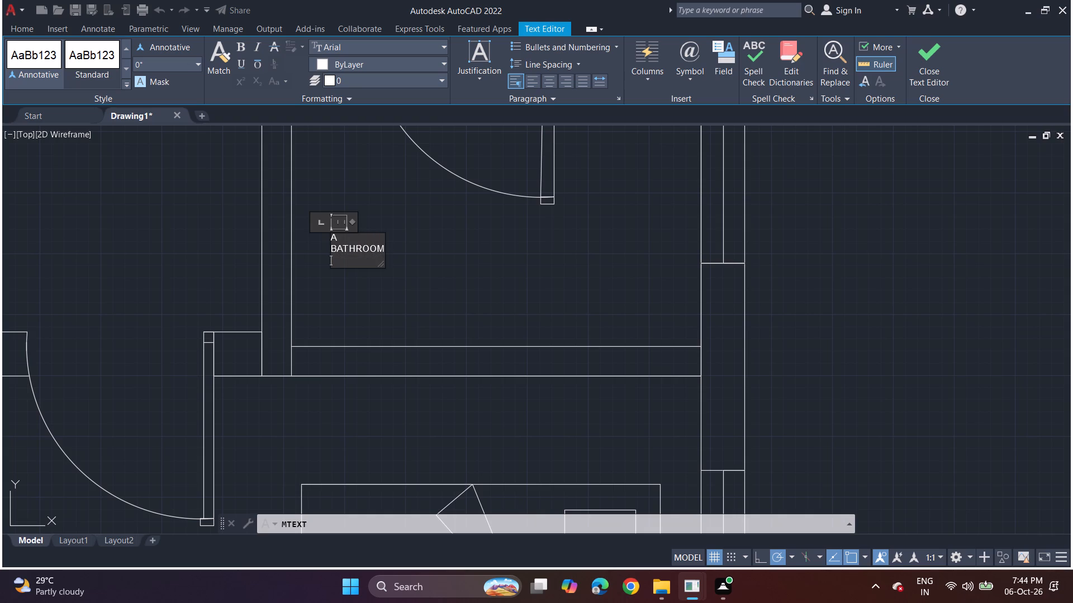
pyautogui.write("7'")
pyautogui.write("X5'")
# Set the height of all the bathroom label's text to 6" and finish the text.
pyautogui.rightClick(335, 257)
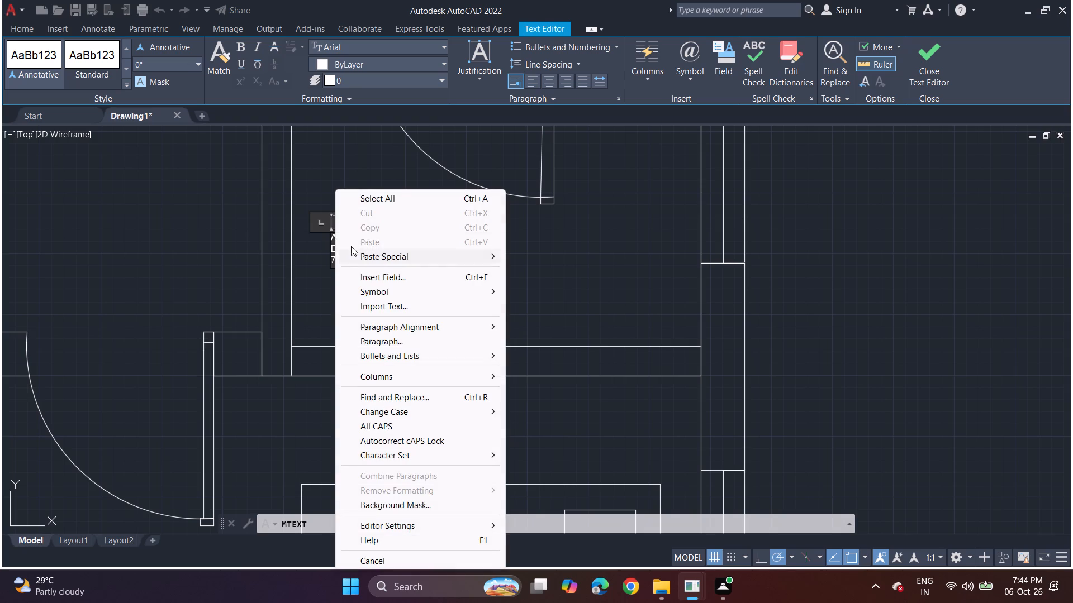
pyautogui.click(372, 200)
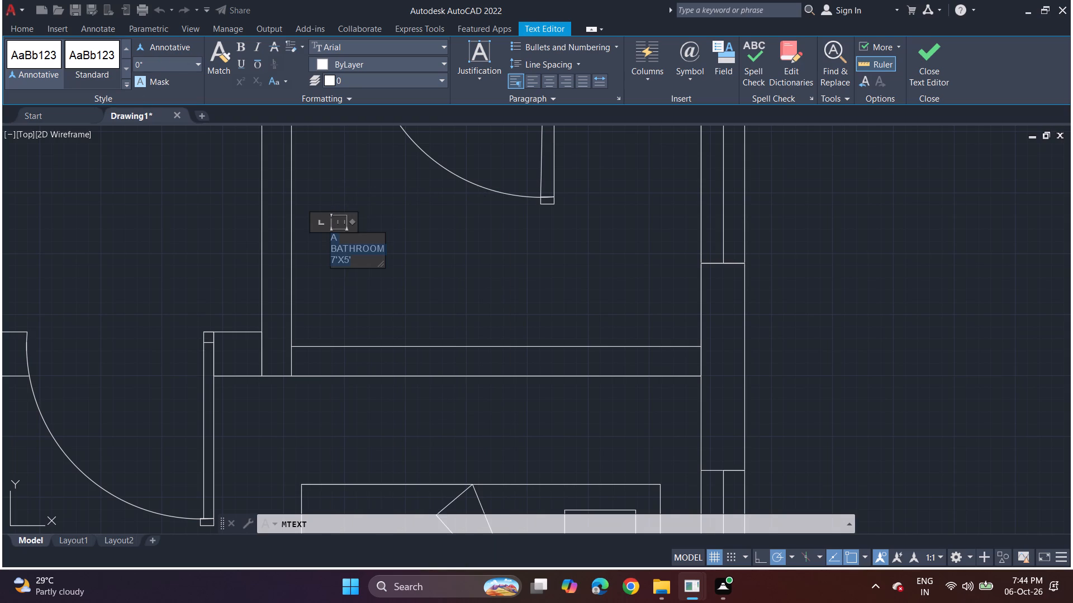
pyautogui.click(155, 69)
pyautogui.write('6"')
pyautogui.press('Return')
pyautogui.click(378, 173)
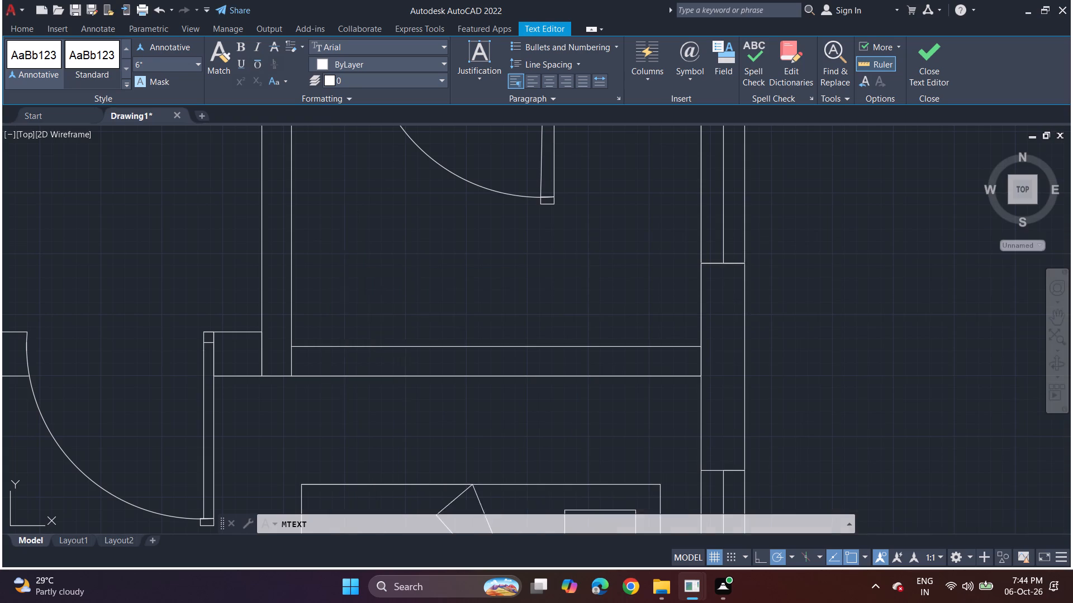
# Move the "A BATHROOM" label about 11" straight up inside the attached bathroom.
pyautogui.scroll(-2, 362, 238)
pyautogui.click(376, 265)
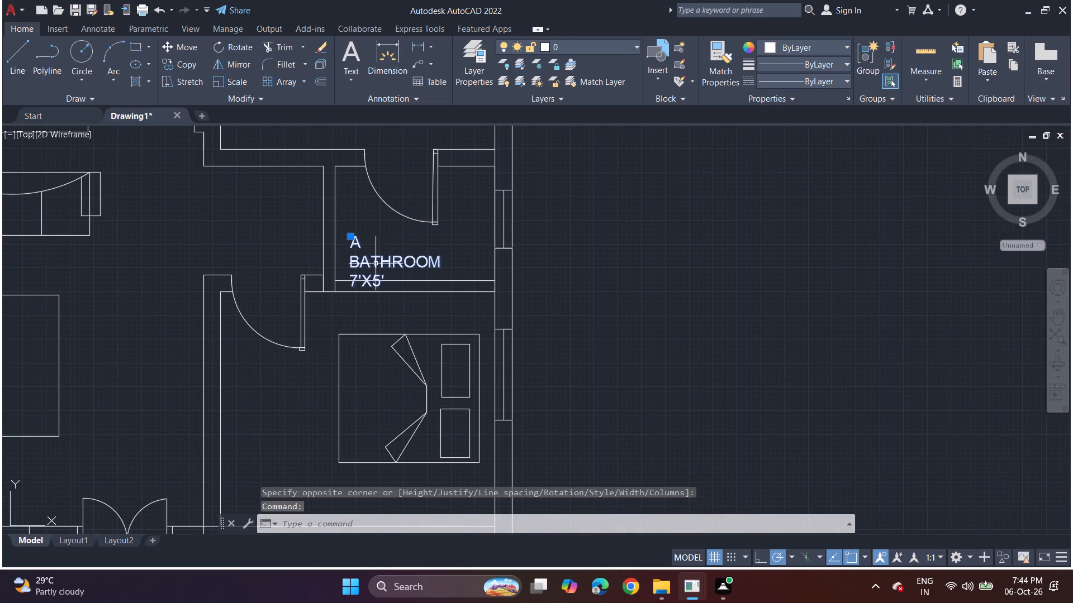
pyautogui.click(345, 239)
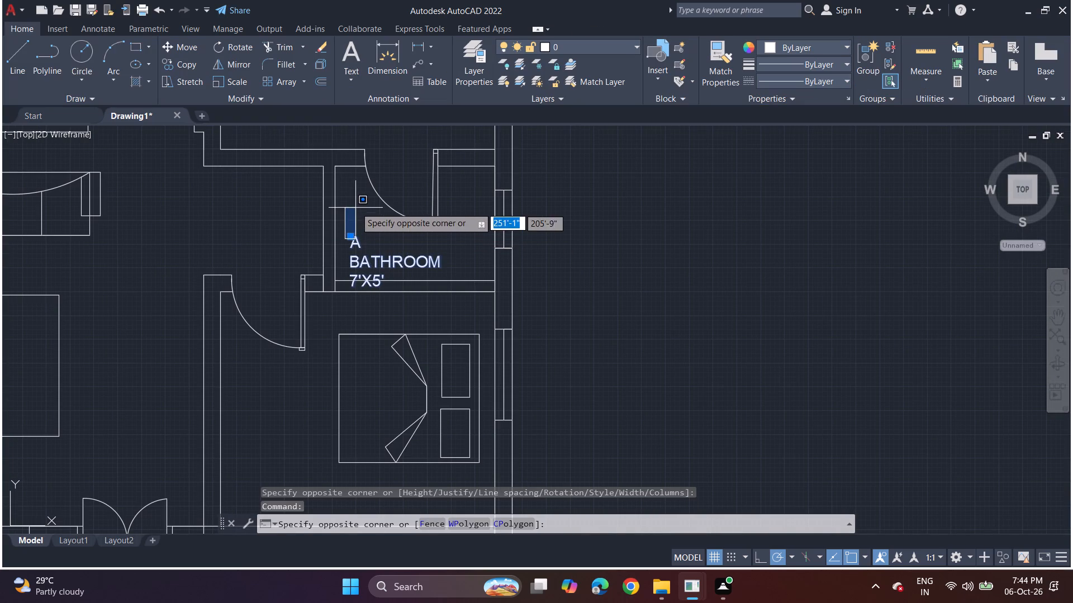
pyautogui.click(355, 207)
pyautogui.click(351, 234)
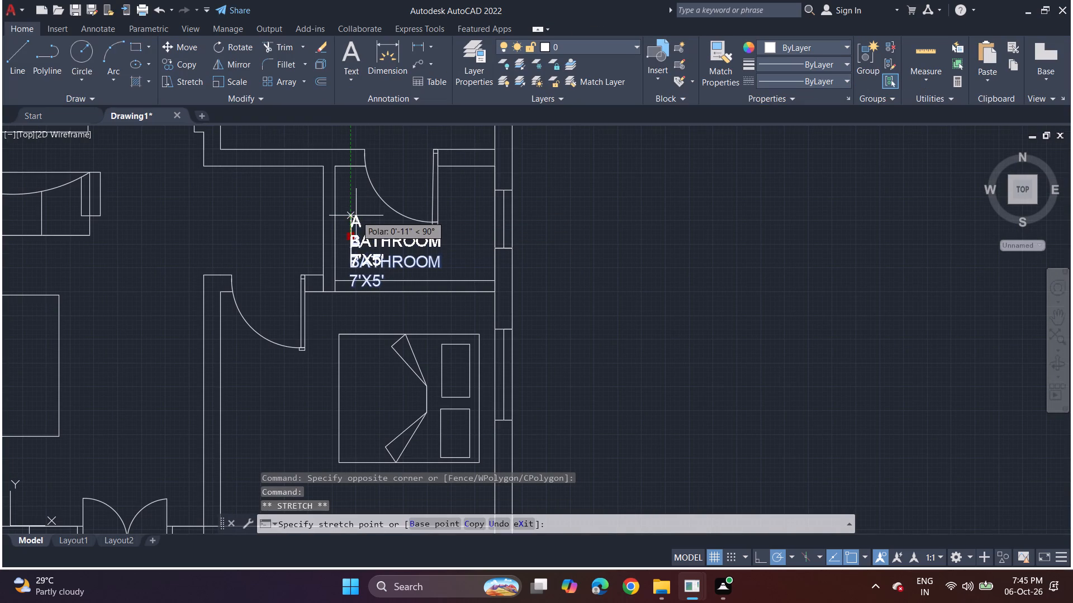
pyautogui.click(356, 216)
# Add multiline text reading "BEDROOM" and "12'X10'3"" on two lines below the bed in the bedroom beneath the attached bathroom.
pyautogui.scroll(-2, 357, 233)
pyautogui.moveTo(342, 257); pyautogui.dragTo(360, 264, button='middle')
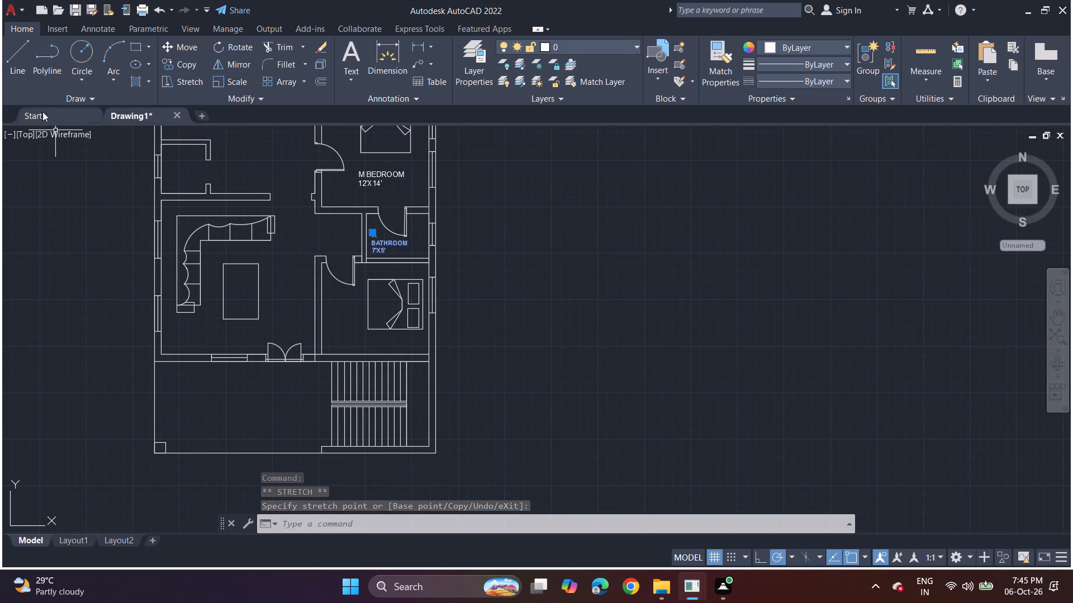
pyautogui.click(362, 80)
pyautogui.click(362, 116)
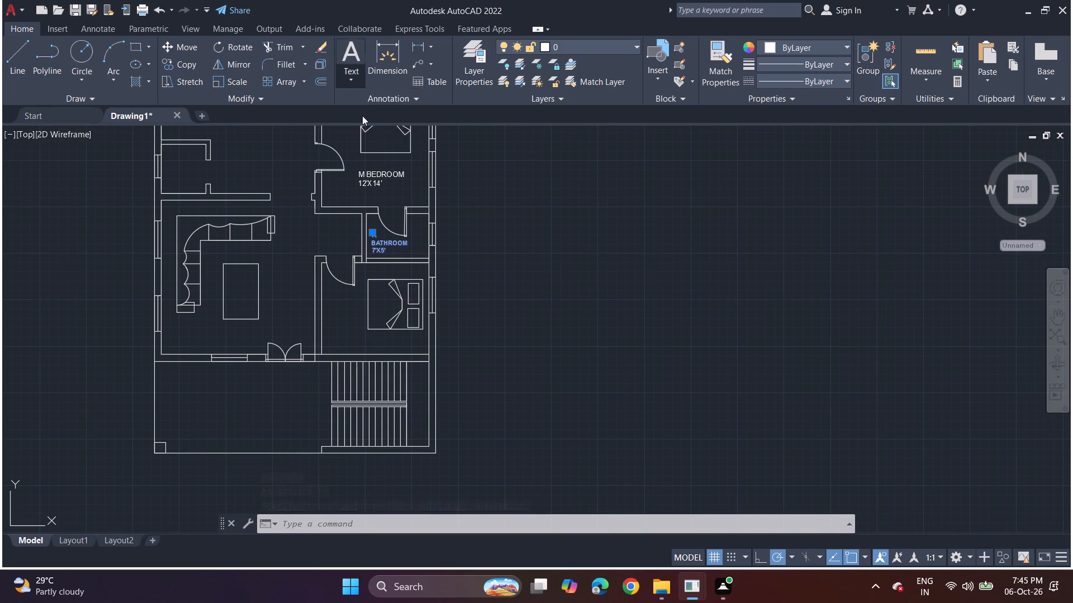
pyautogui.scroll(2, 355, 291)
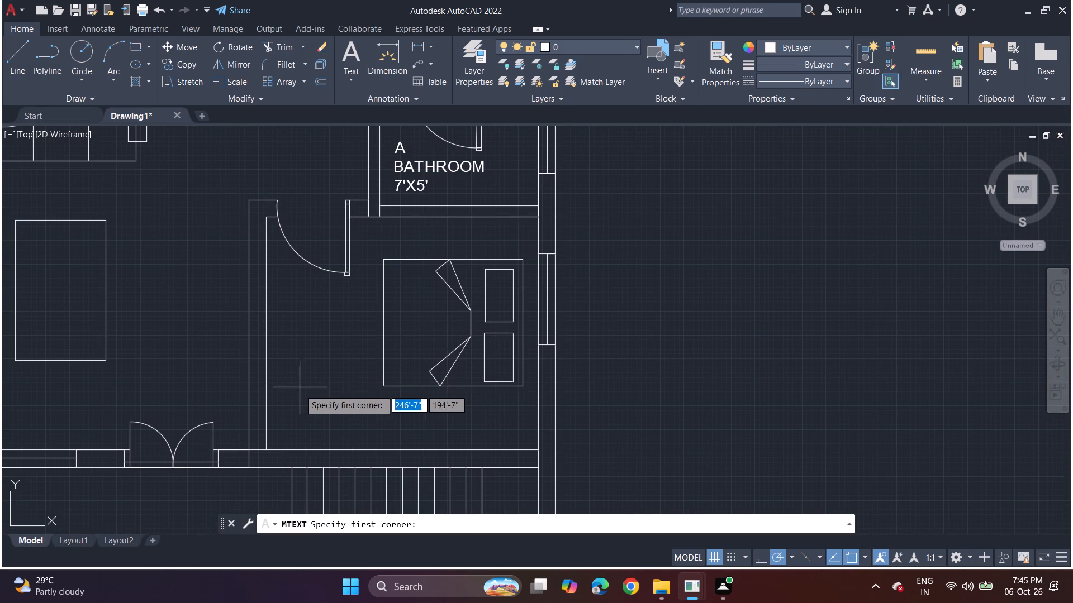
pyautogui.doubleClick(300, 406)
pyautogui.doubleClick(300, 406)
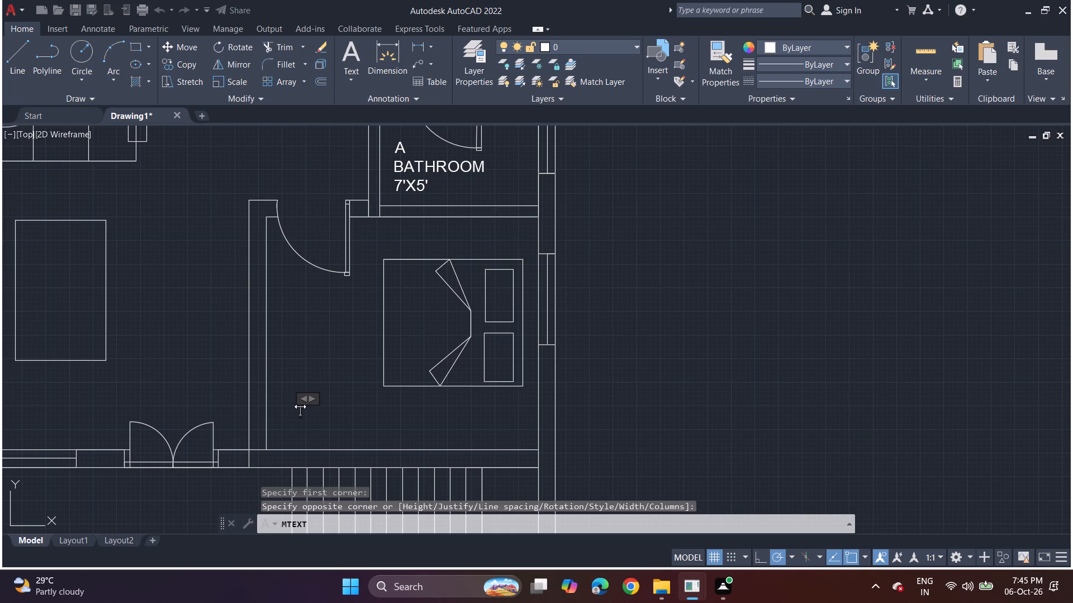
pyautogui.write('BA')
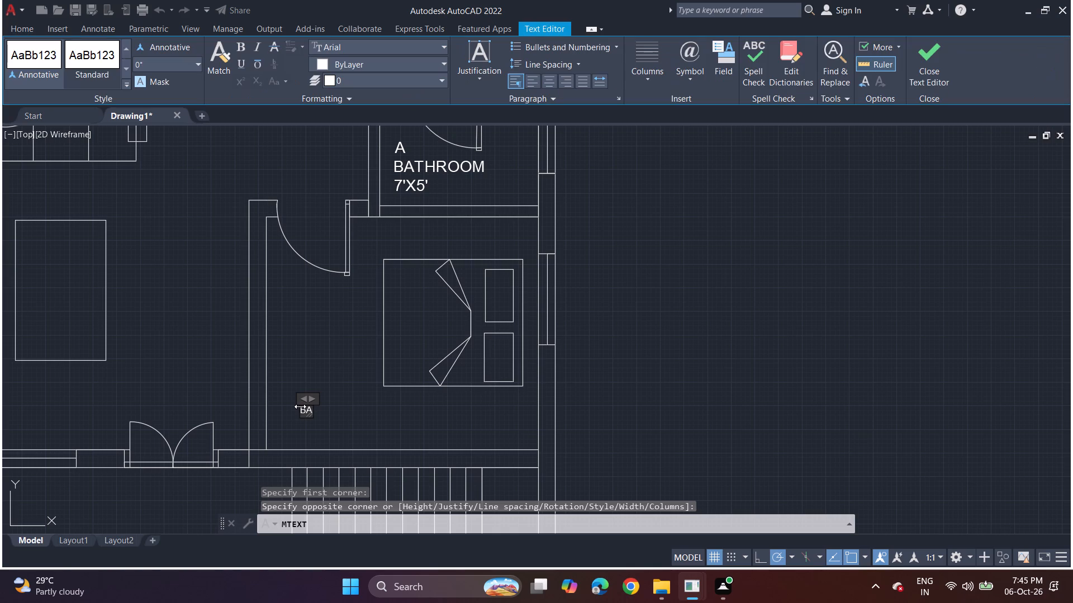
pyautogui.press('BackSpace')
pyautogui.write('EDROOM')
pyautogui.press('Return')
pyautogui.write("12'")
pyautogui.write("X10'3")
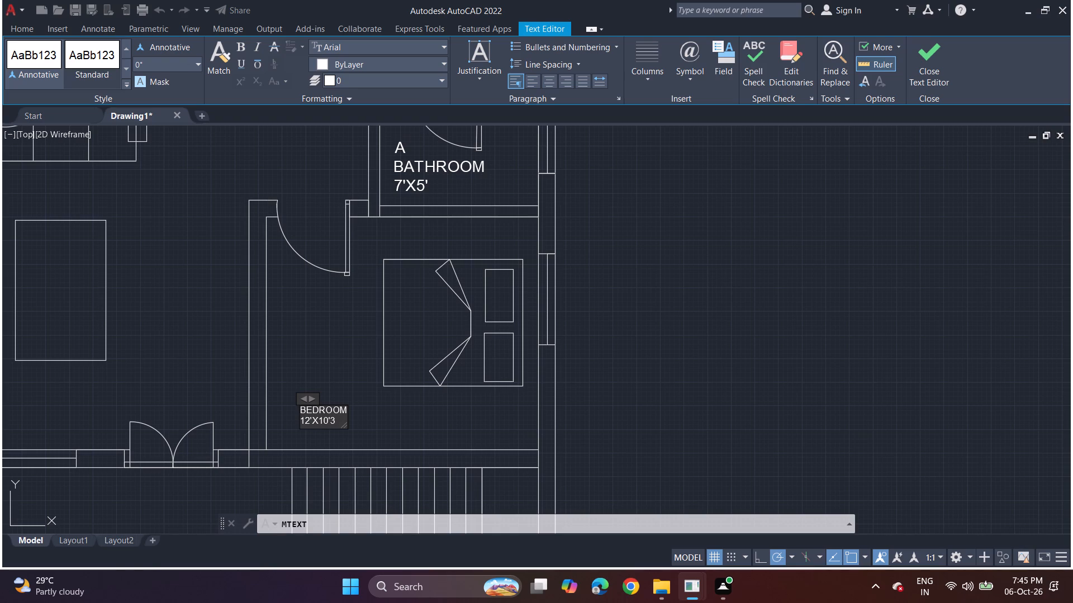
pyautogui.hotkey('shift', '"')
# Set the text height of the whole bedroom label to 6' and finish the text.
pyautogui.rightClick(334, 417)
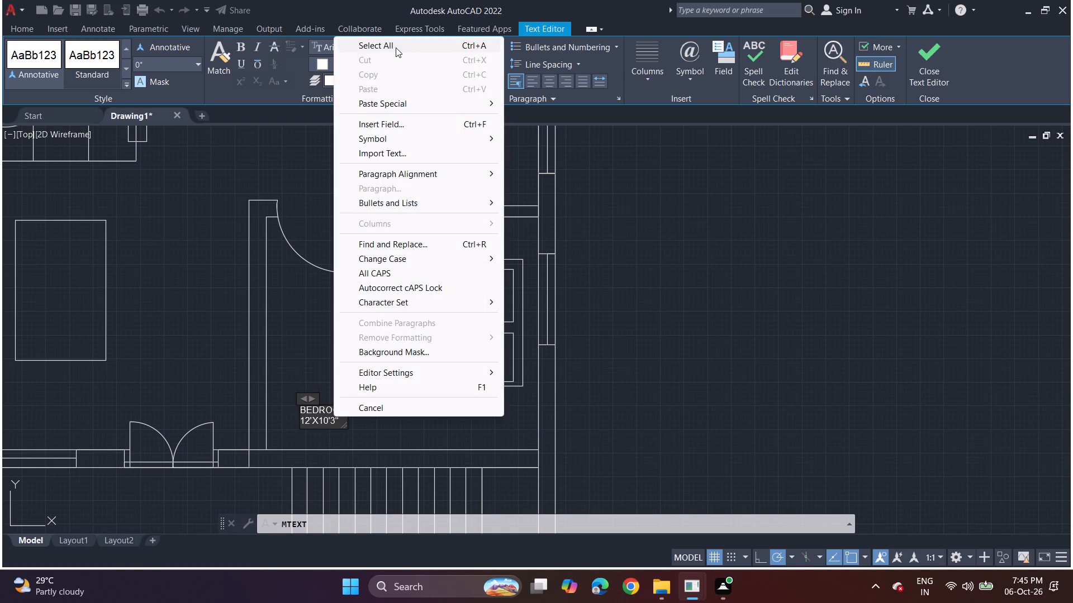
pyautogui.click(396, 47)
pyautogui.click(158, 60)
pyautogui.write("6'")
pyautogui.press('Return')
pyautogui.click(298, 332)
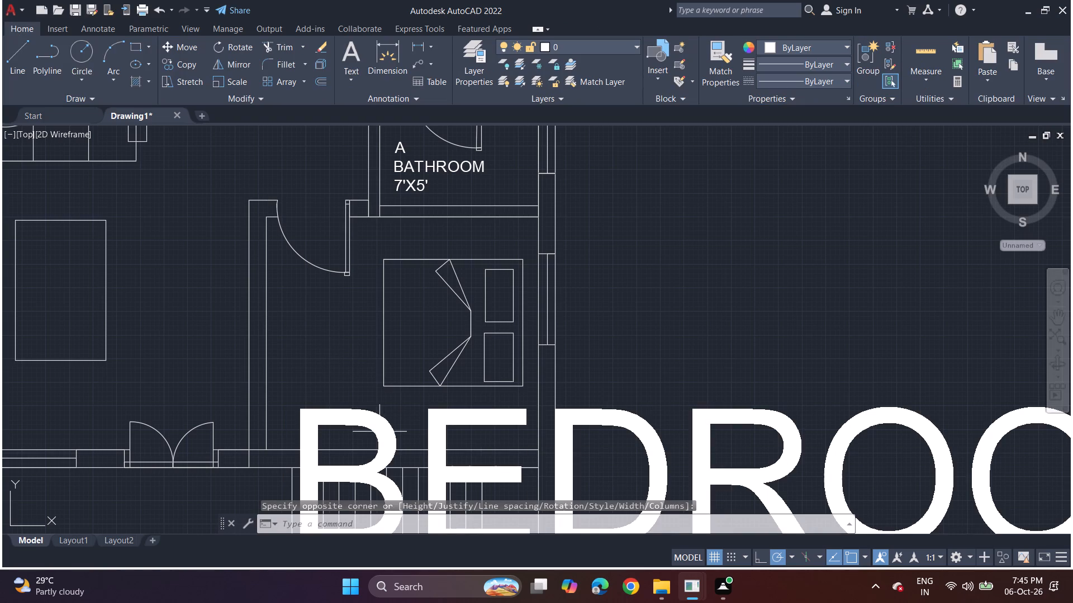
# Reopen the bedroom label below the bed, set the height of all its text to 6", and finish the text.
pyautogui.doubleClick(376, 434)
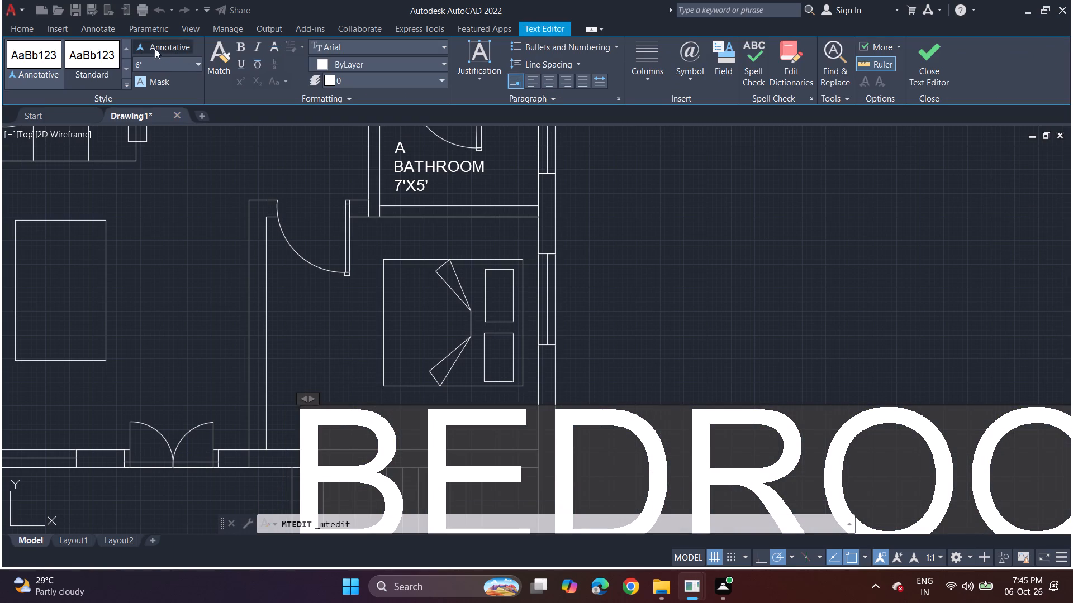
pyautogui.click(149, 63)
pyautogui.press('BackSpace')
pyautogui.press('9')
pyautogui.press('BackSpace')
pyautogui.write('6"')
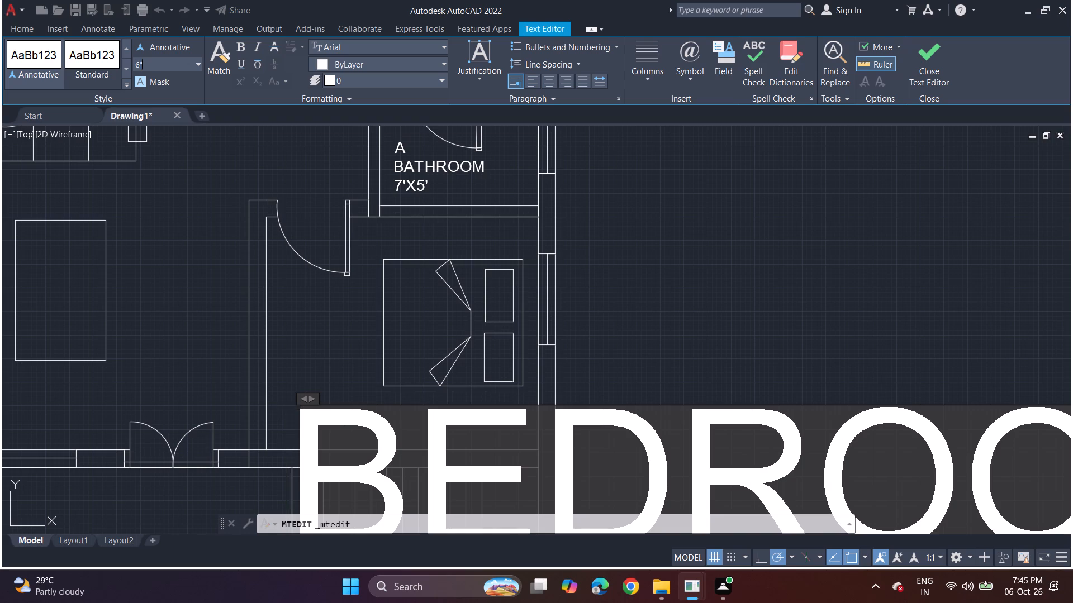
pyautogui.press('Return')
pyautogui.rightClick(311, 443)
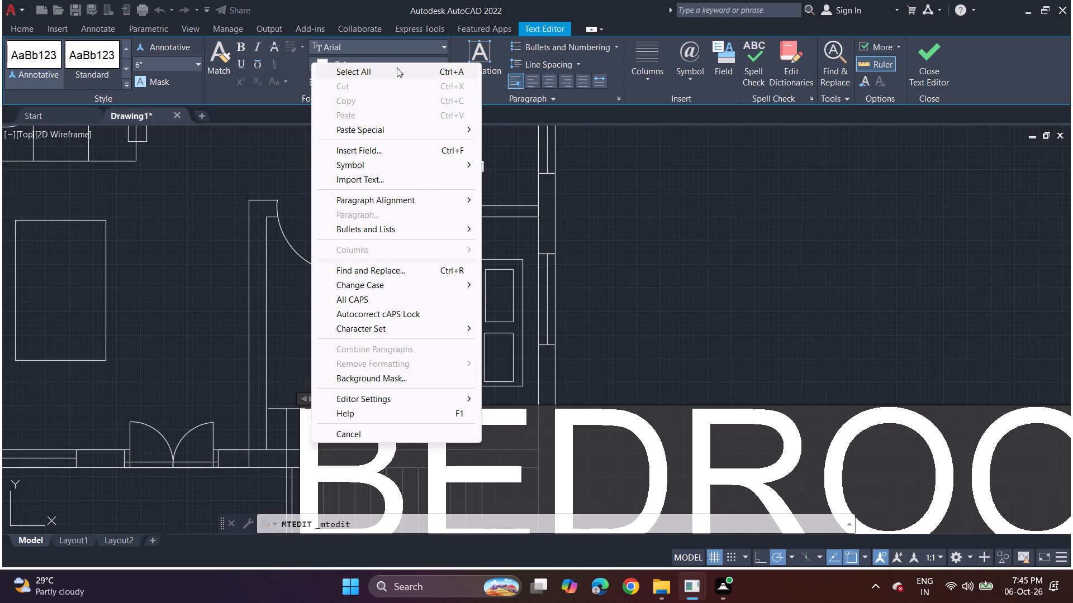
pyautogui.click(397, 68)
pyautogui.click(159, 64)
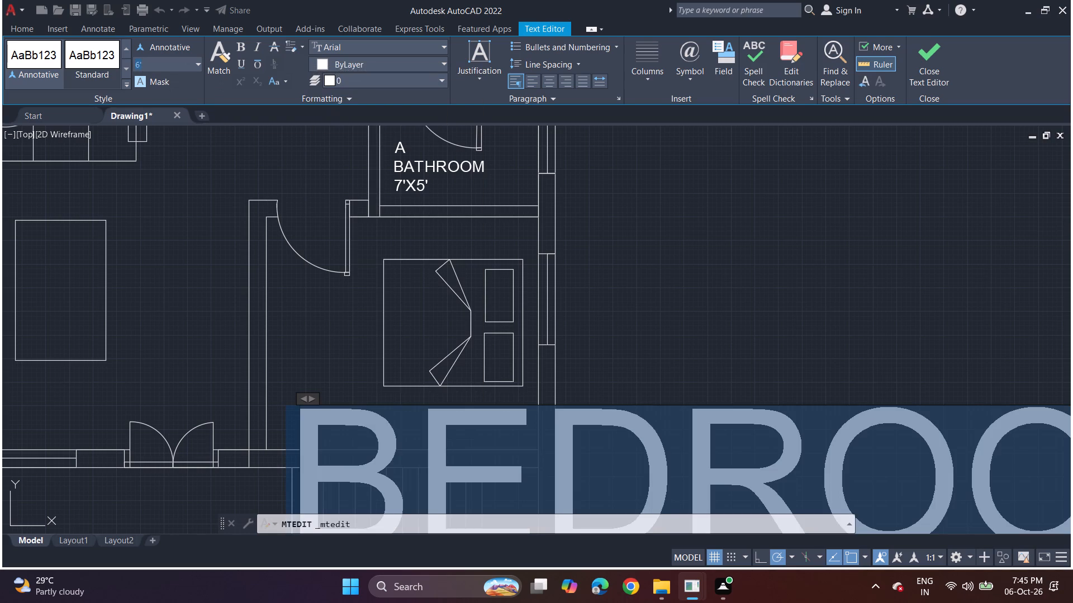
pyautogui.write('6"')
pyautogui.press('Return')
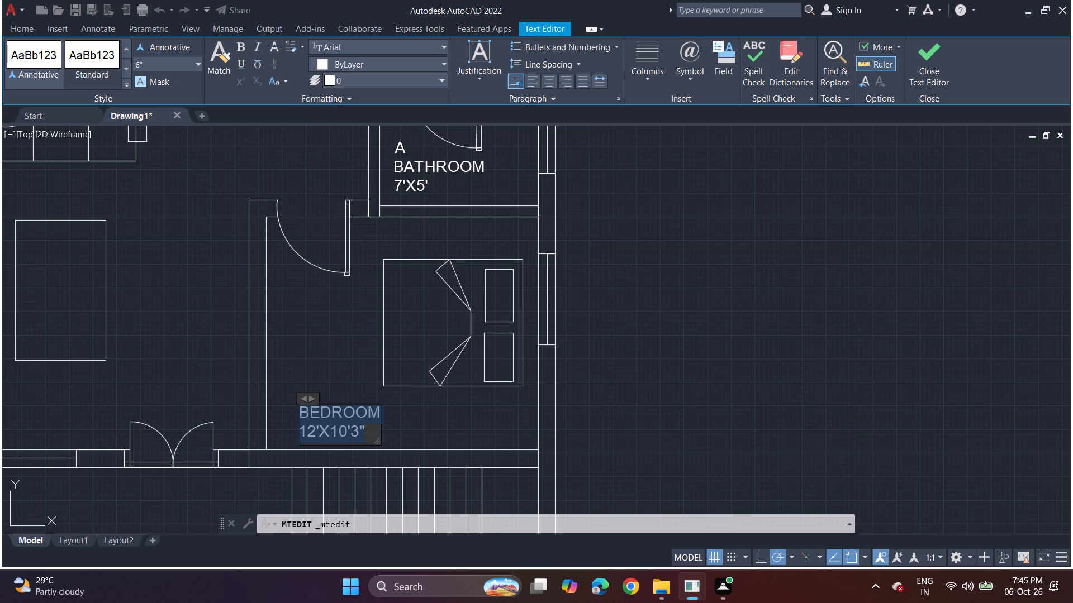
pyautogui.click(280, 360)
# Replace the rectangular table in the hall with a smaller rectangle set closer to the L-shaped sofa.
pyautogui.moveTo(301, 380); pyautogui.dragTo(457, 149, button='middle')
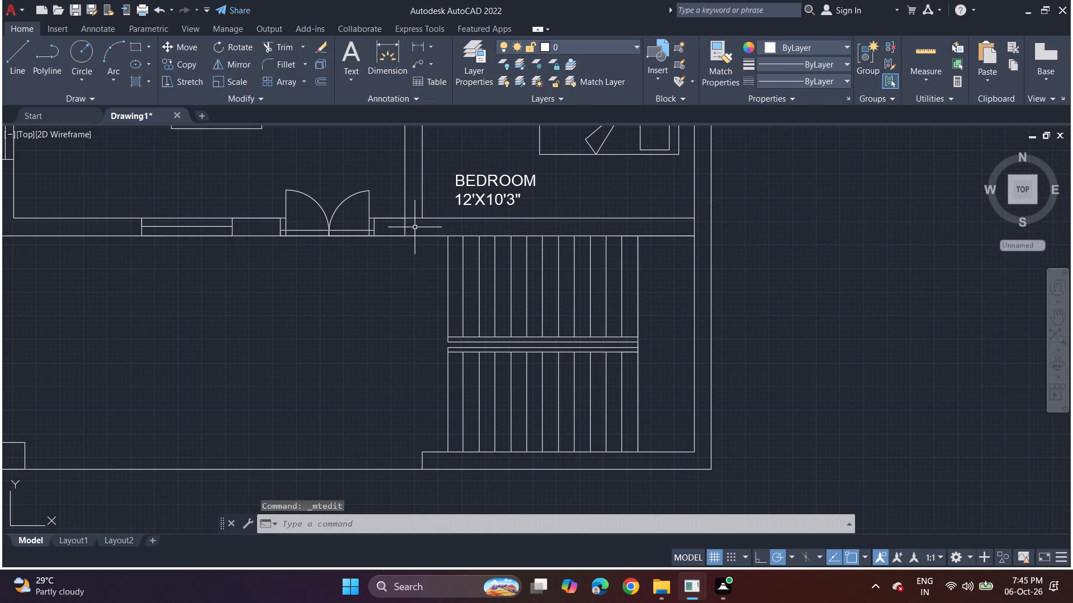
pyautogui.moveTo(118, 181); pyautogui.dragTo(208, 395, button='middle')
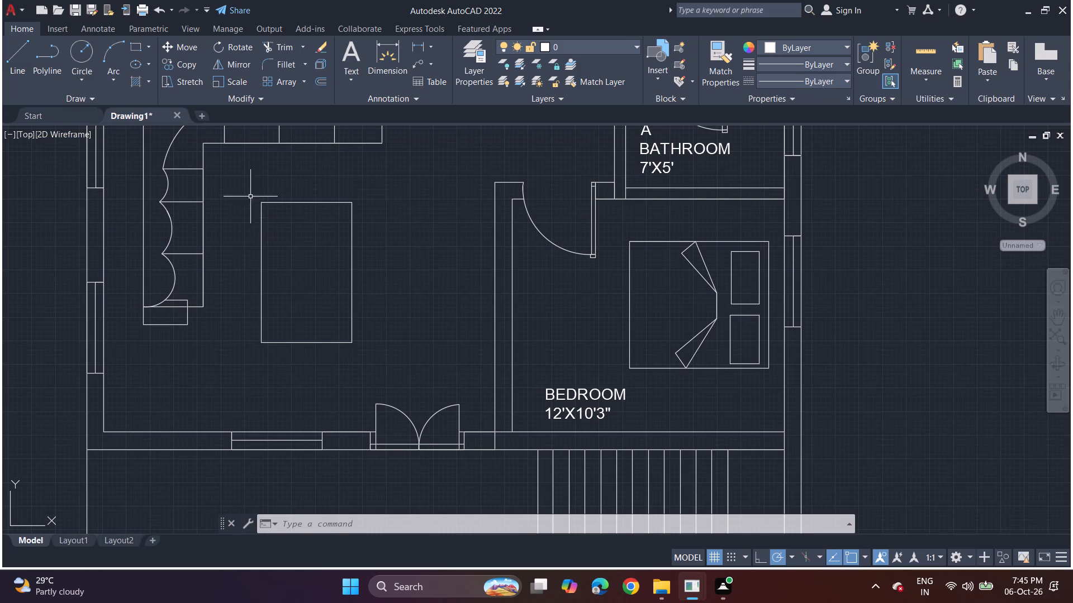
pyautogui.moveTo(238, 184); pyautogui.dragTo(402, 176)
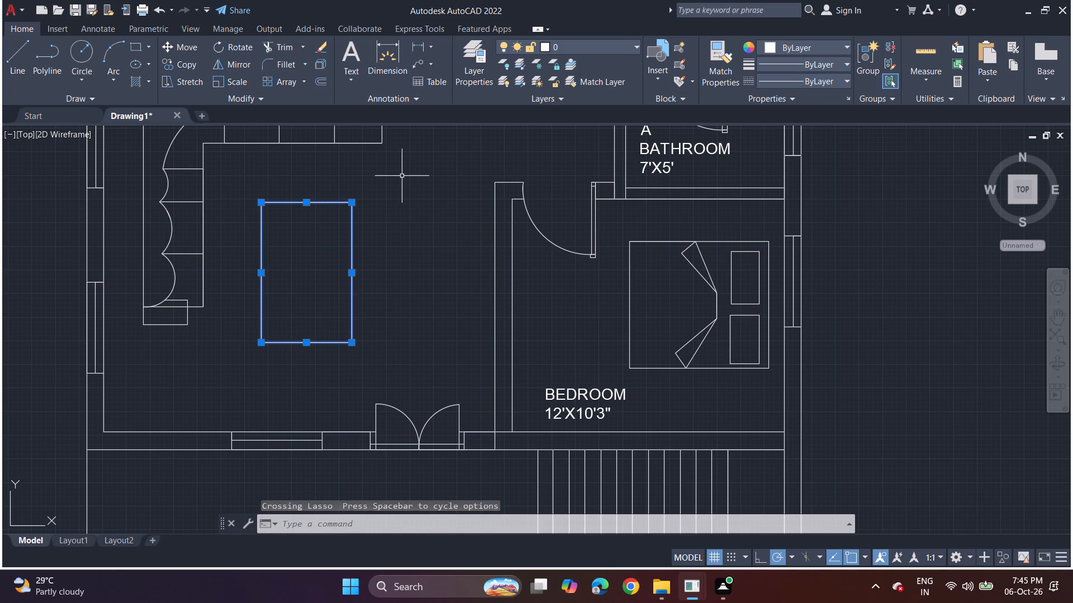
pyautogui.press('Delete')
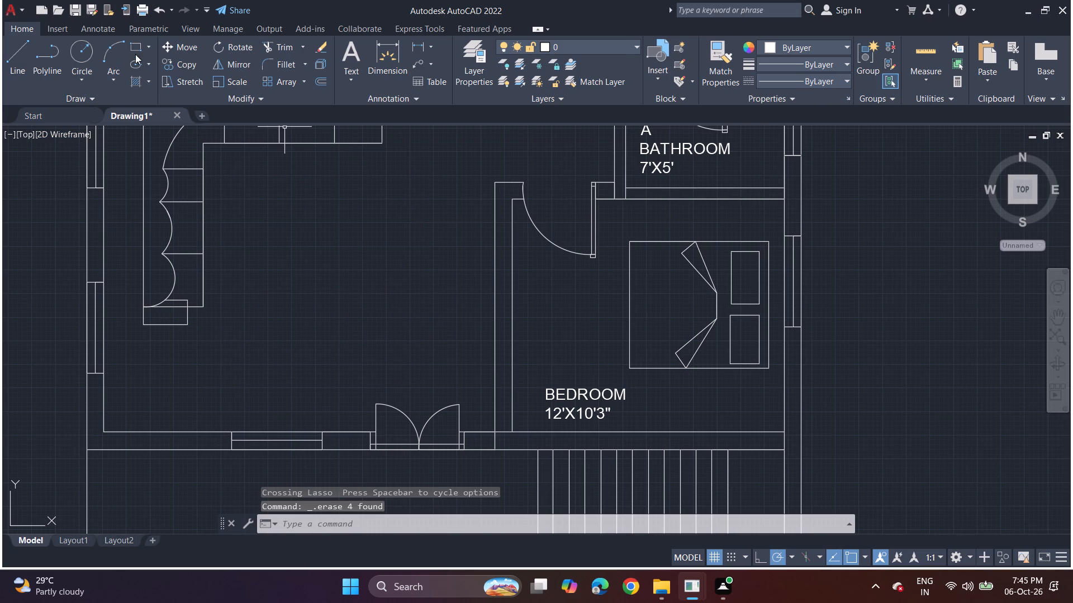
pyautogui.click(132, 50)
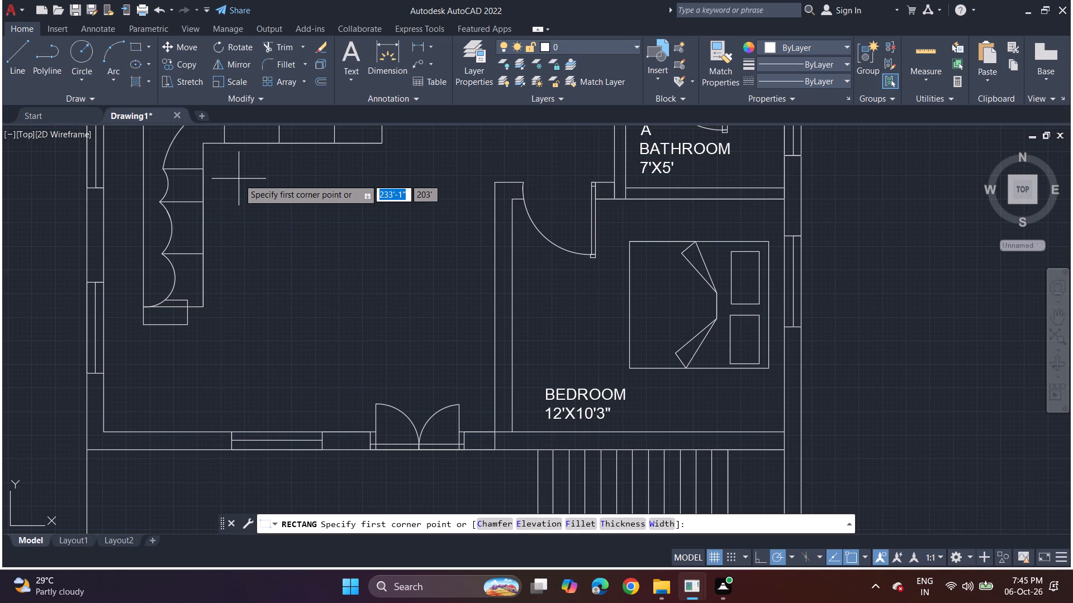
pyautogui.click(239, 179)
pyautogui.click(297, 275)
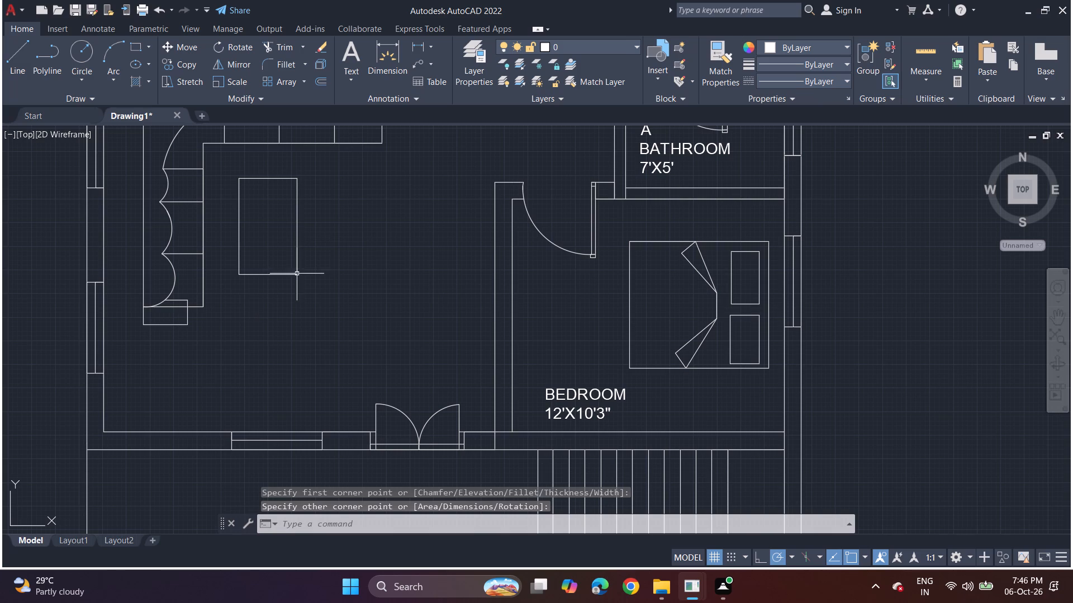
pyautogui.press('space')
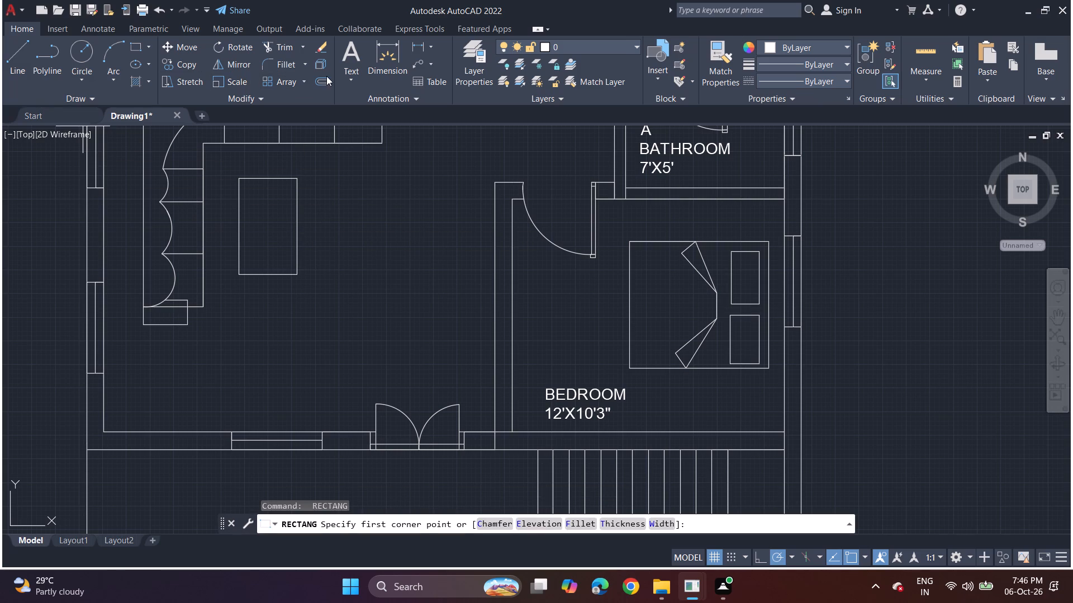
# Add multiline text reading "HALL" and "15'9"X18'" on two lines below the table in the hall.
pyautogui.click(355, 87)
pyautogui.click(362, 112)
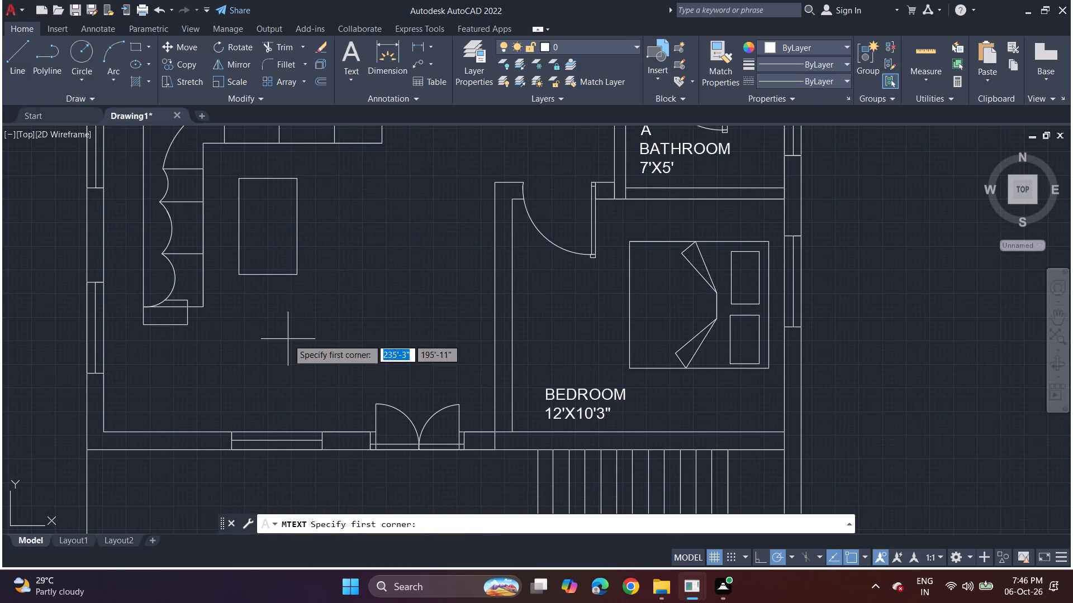
pyautogui.doubleClick(292, 319)
pyautogui.doubleClick(293, 318)
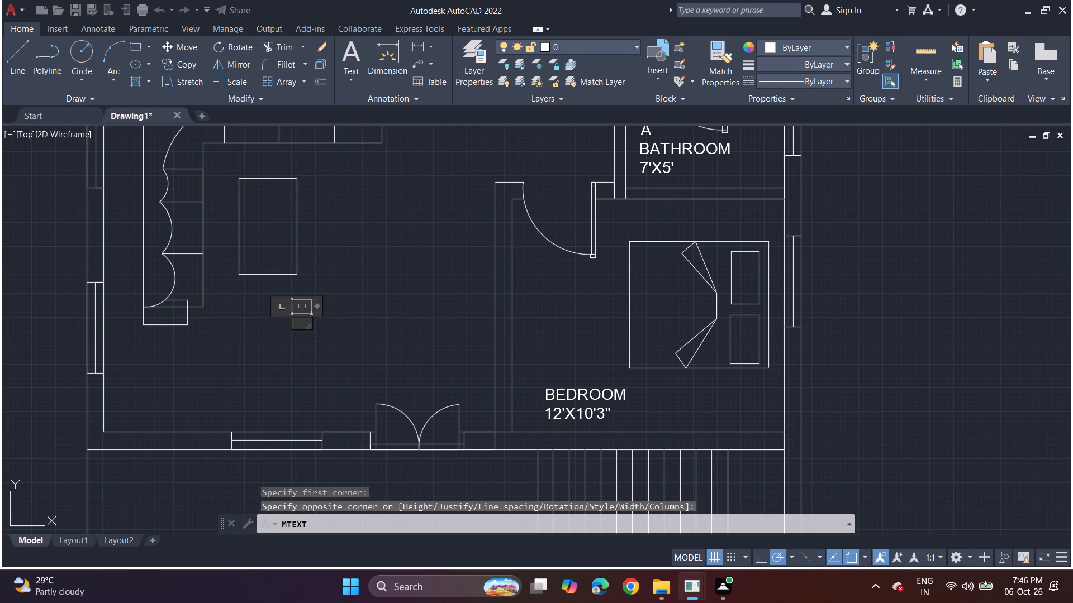
pyautogui.write('HALL')
pyautogui.press('Return')
pyautogui.write('19')
pyautogui.press('BackSpace')
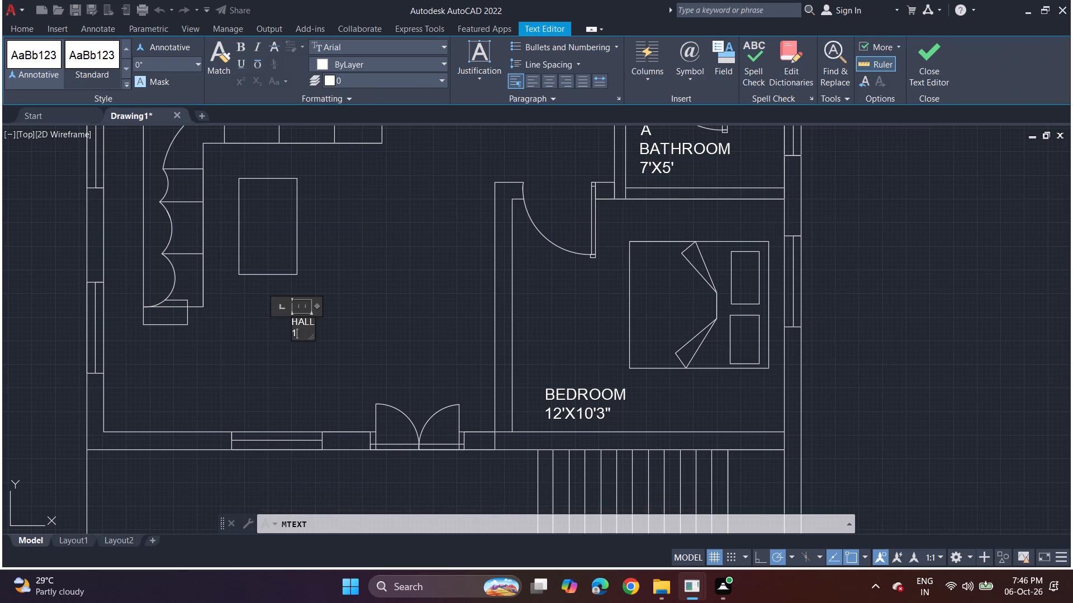
pyautogui.press('5')
pyautogui.write("'9")
pyautogui.hotkey('shift', '"')
pyautogui.press('x')
pyautogui.write('18')
pyautogui.press("'")
# Set the text height of the whole hall label to 7" and finish the text.
pyautogui.rightClick(310, 326)
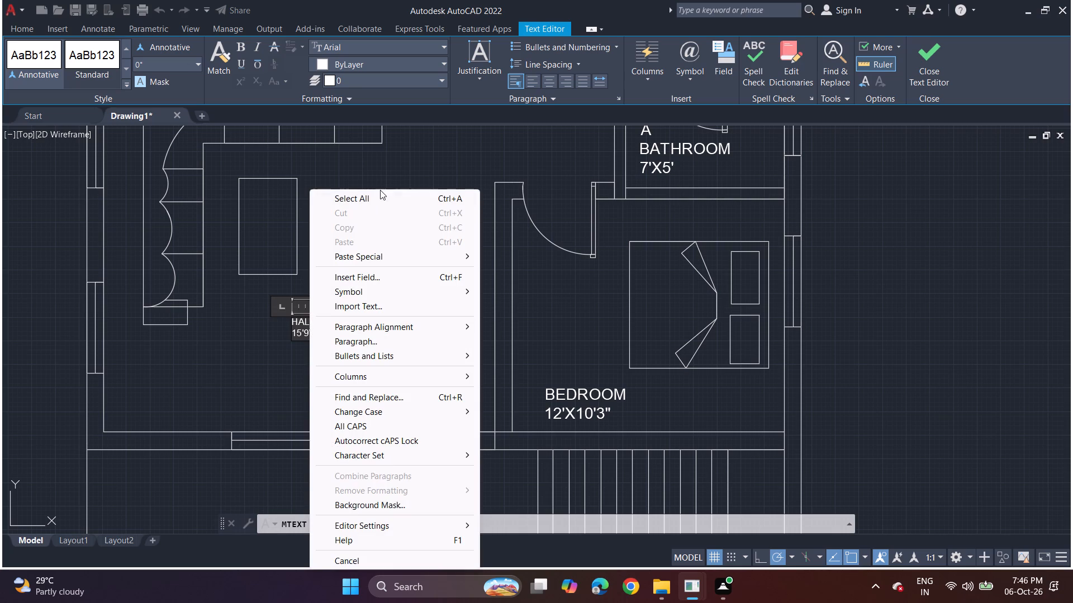
pyautogui.click(377, 200)
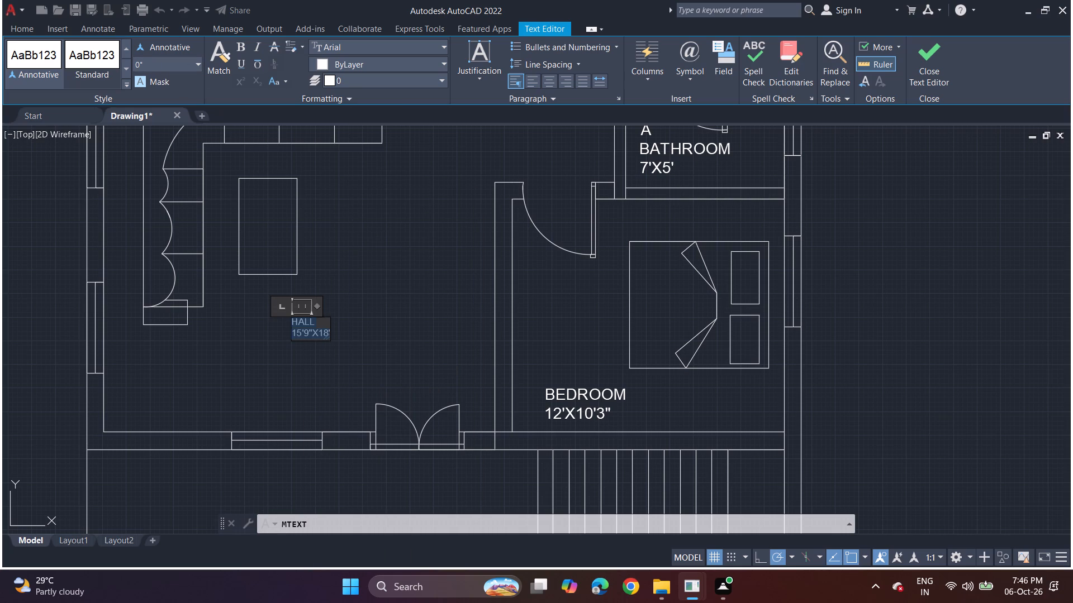
pyautogui.click(164, 67)
pyautogui.write('7"')
pyautogui.press('Return')
pyautogui.click(223, 328)
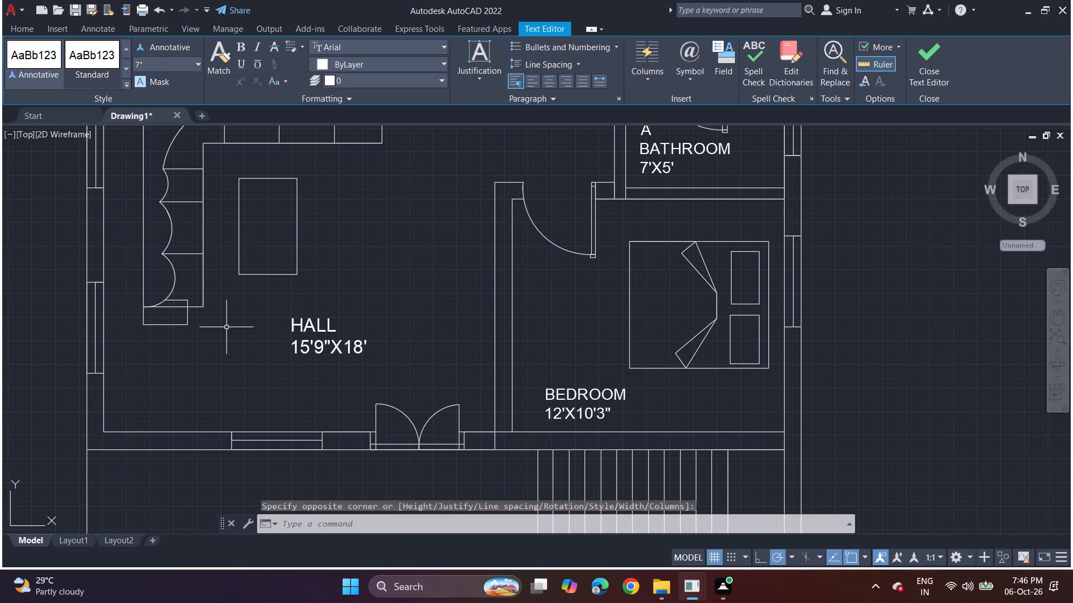
# Add multiline text reading "PORTICO" and "17'X9'10"" on two lines in the open area beside the stairs.
pyautogui.scroll(-2, 373, 351)
pyautogui.moveTo(300, 256); pyautogui.dragTo(286, 186, button='middle')
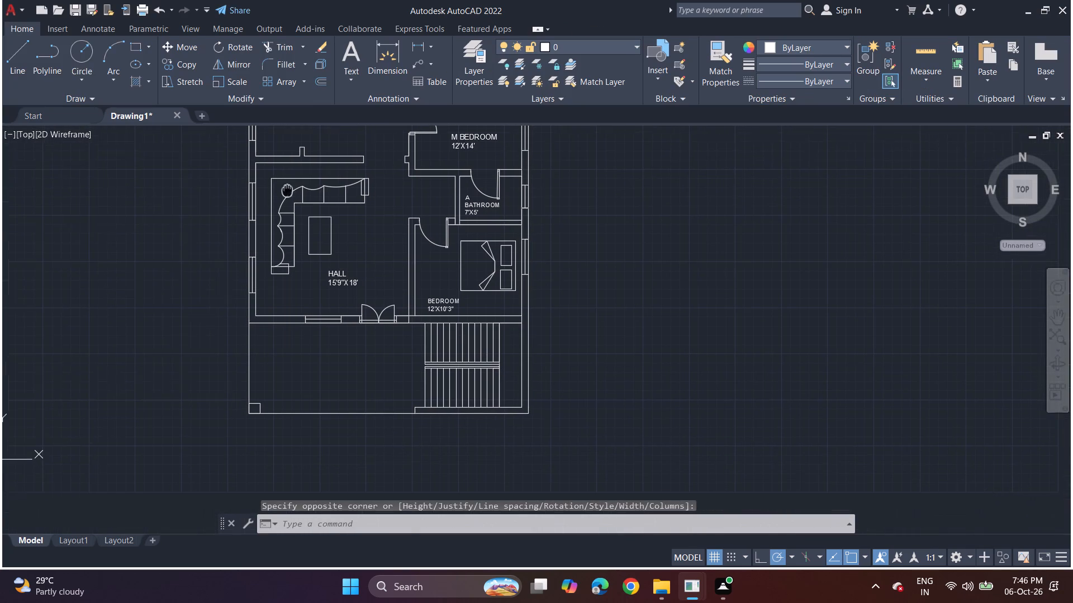
pyautogui.moveTo(286, 186); pyautogui.dragTo(286, 184, button='middle')
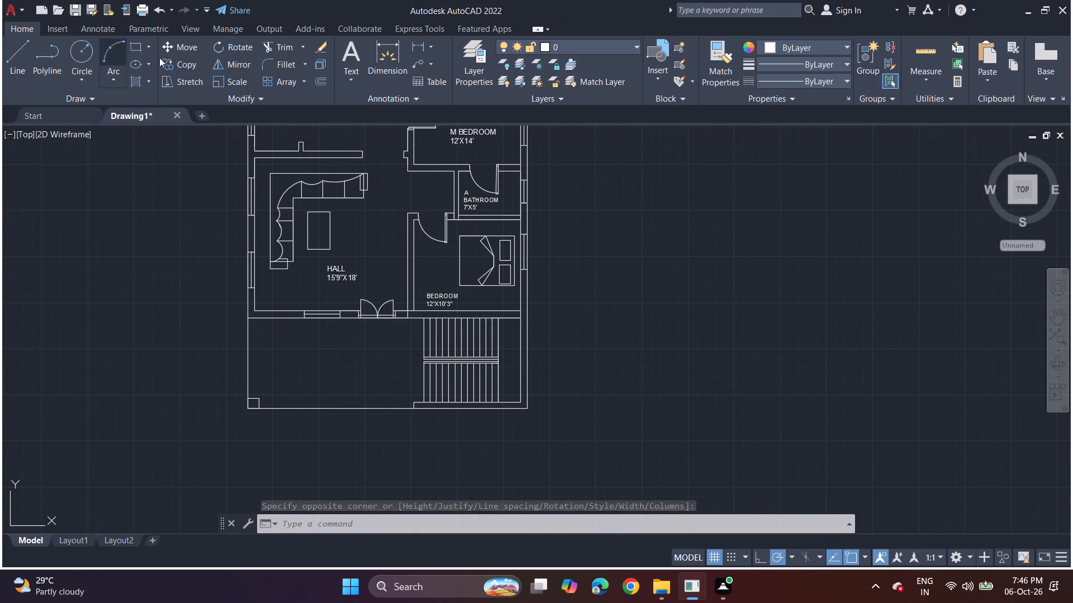
pyautogui.click(349, 84)
pyautogui.click(349, 108)
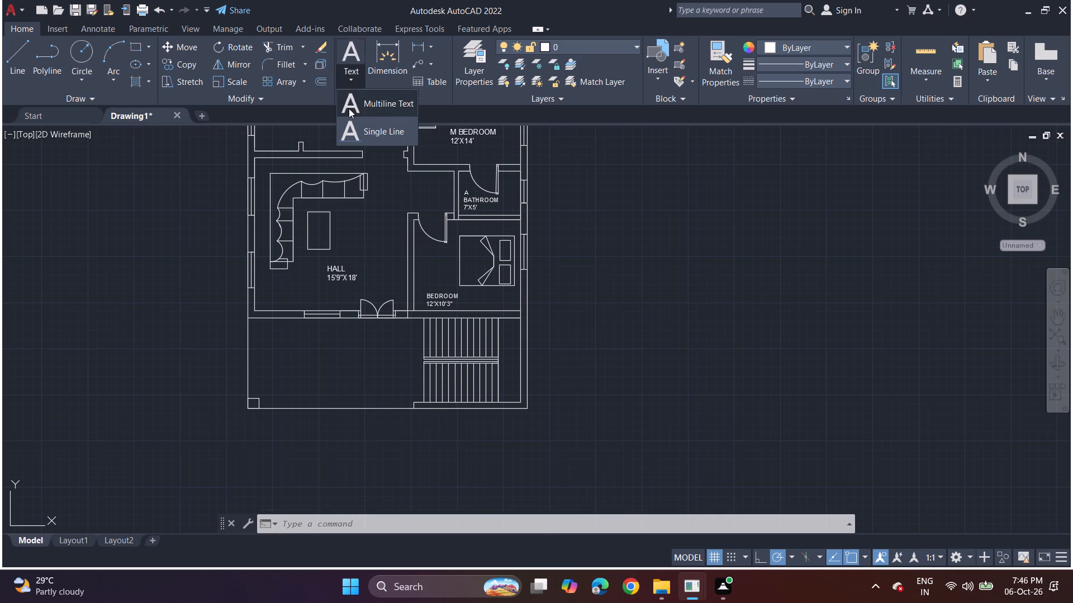
pyautogui.doubleClick(300, 365)
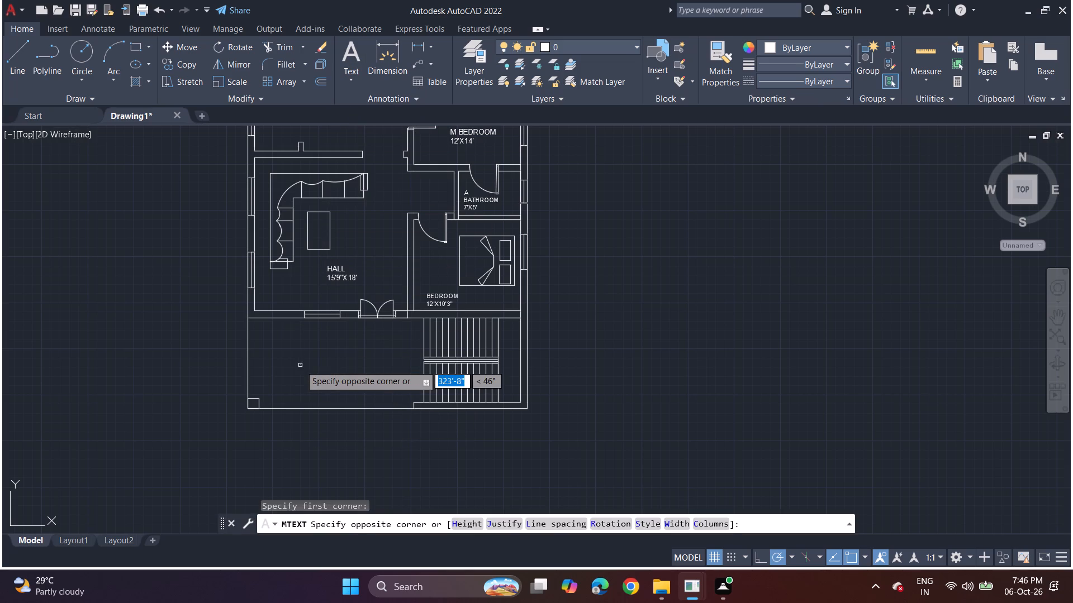
pyautogui.doubleClick(300, 365)
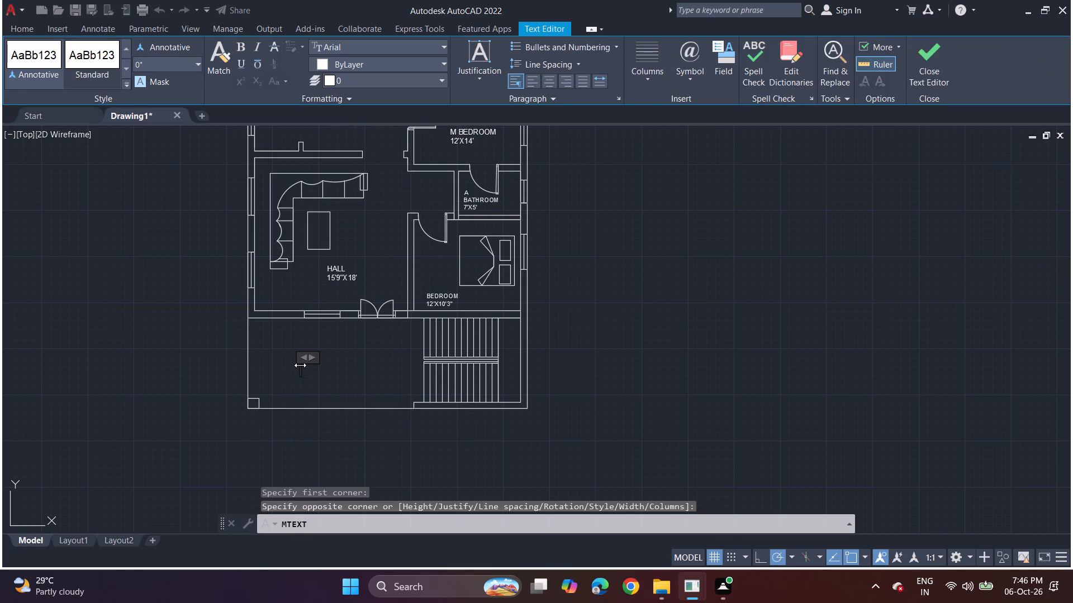
pyautogui.write('PO')
pyautogui.press('BackSpace')
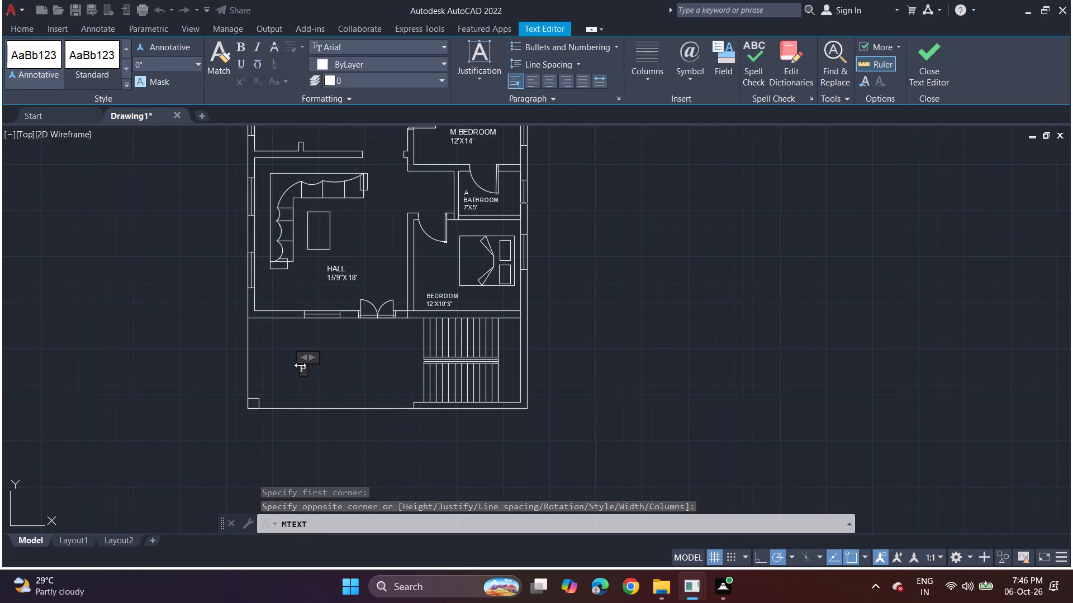
pyautogui.press('BackSpace')
pyautogui.write('PO')
pyautogui.press('BackSpace')
pyautogui.press('BackSpace')
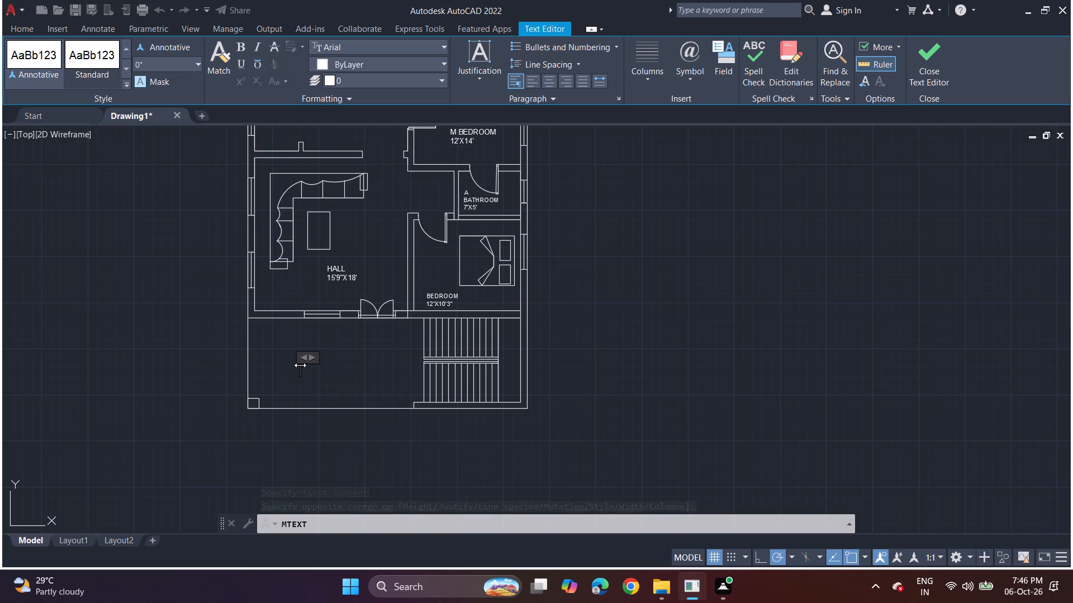
pyautogui.write('PO')
pyautogui.press('BackSpace')
pyautogui.press('BackSpace')
pyautogui.write('PO')
pyautogui.press('BackSpace')
pyautogui.press('BackSpace')
pyautogui.write('PO')
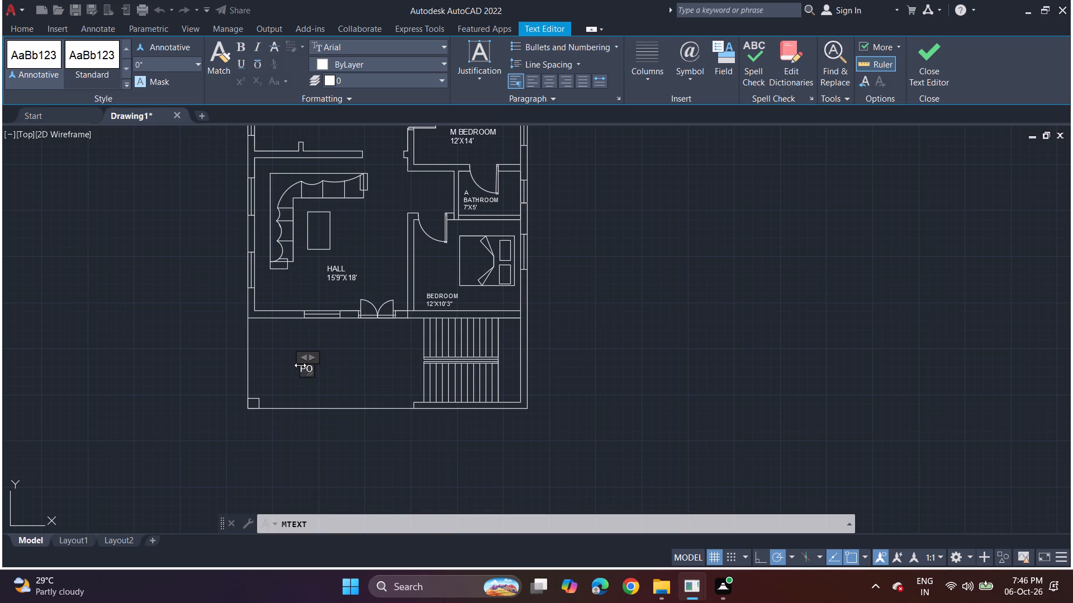
pyautogui.press('r')
pyautogui.write('TICO')
pyautogui.press('Return')
pyautogui.write("17'")
pyautogui.press('x')
pyautogui.press('9')
pyautogui.press("'")
pyautogui.write('10"')
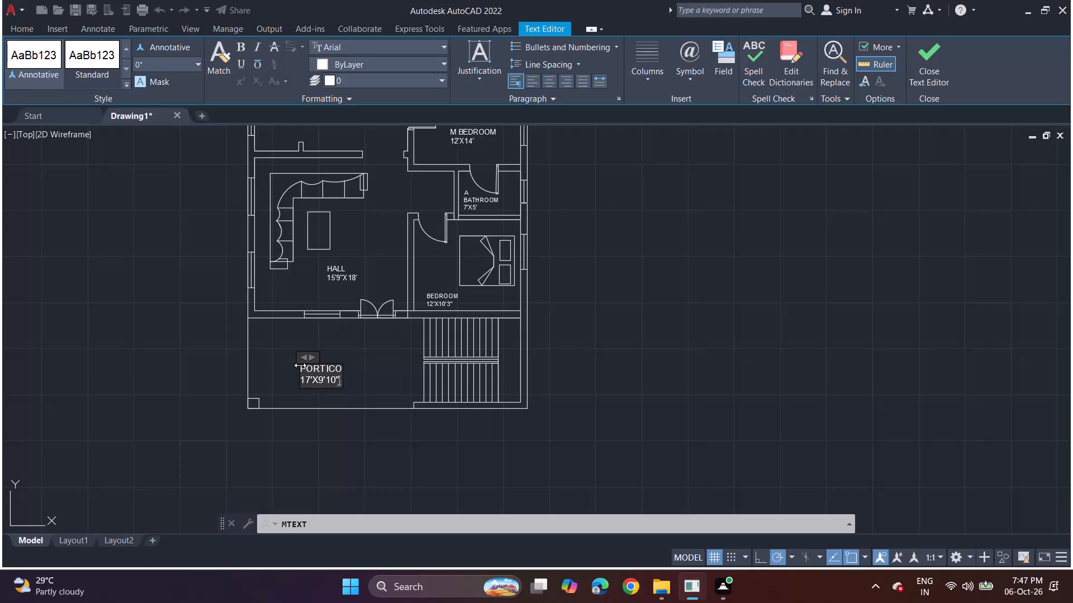
# Set the text height of the whole portico label to 8" and finish the text.
pyautogui.rightClick(323, 382)
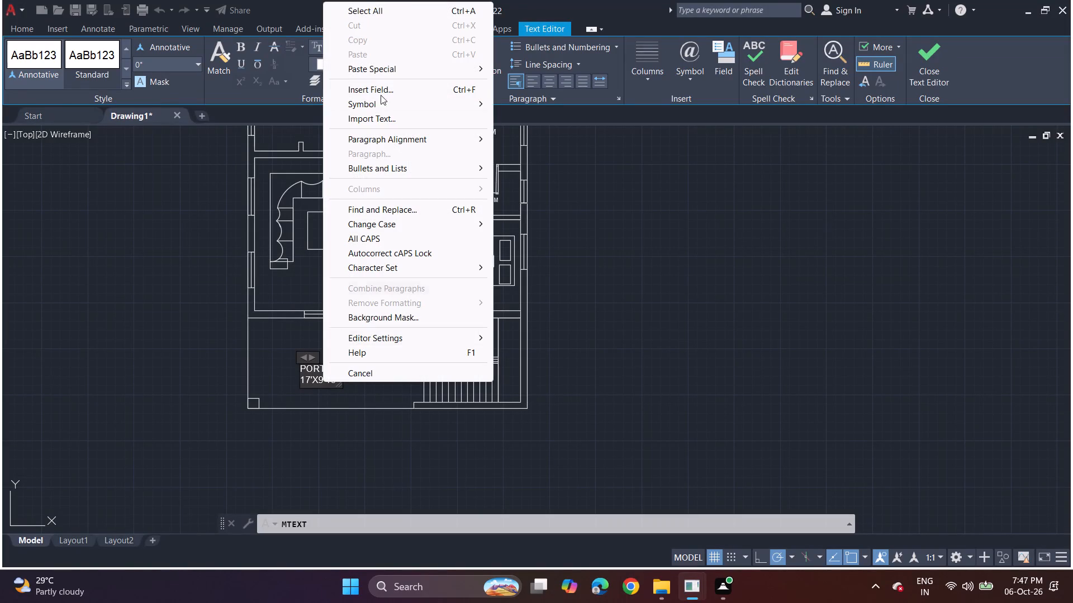
pyautogui.click(376, 16)
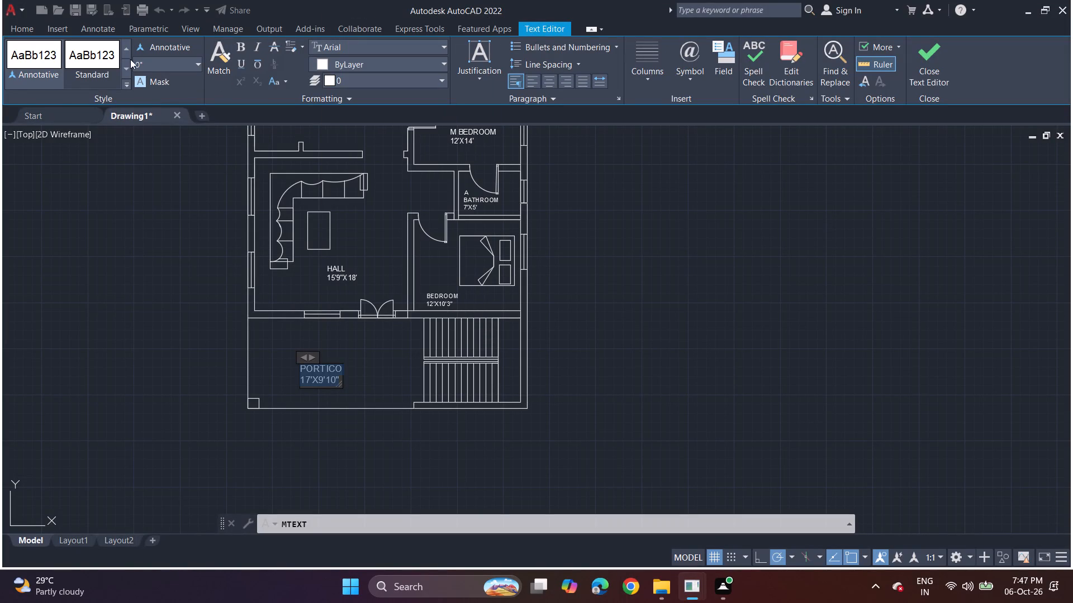
pyautogui.moveTo(144, 61); pyautogui.dragTo(123, 64)
pyautogui.write('8"')
pyautogui.press('Return')
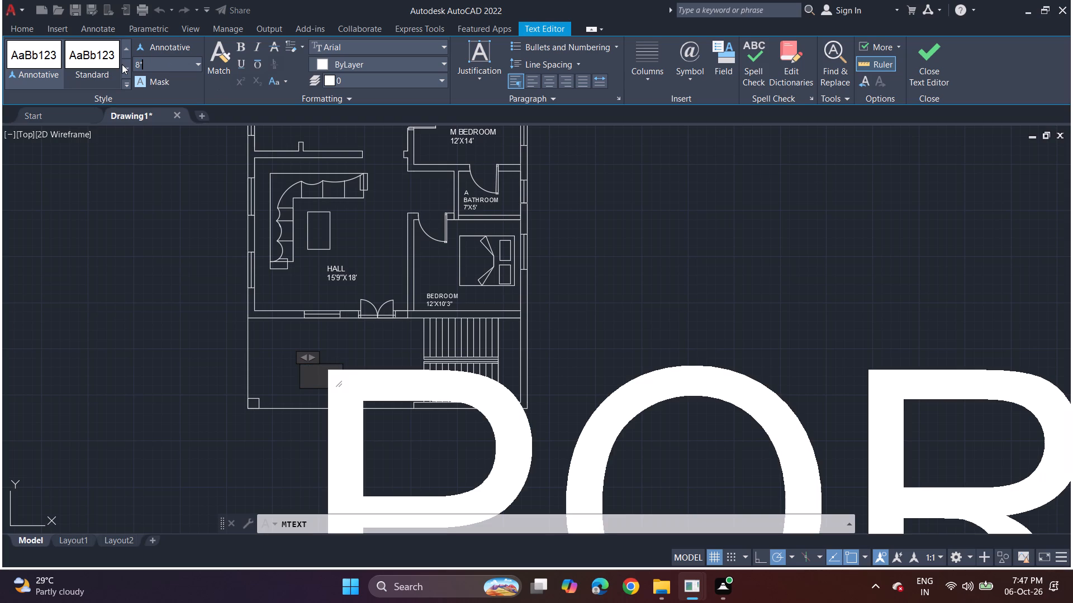
pyautogui.click(270, 361)
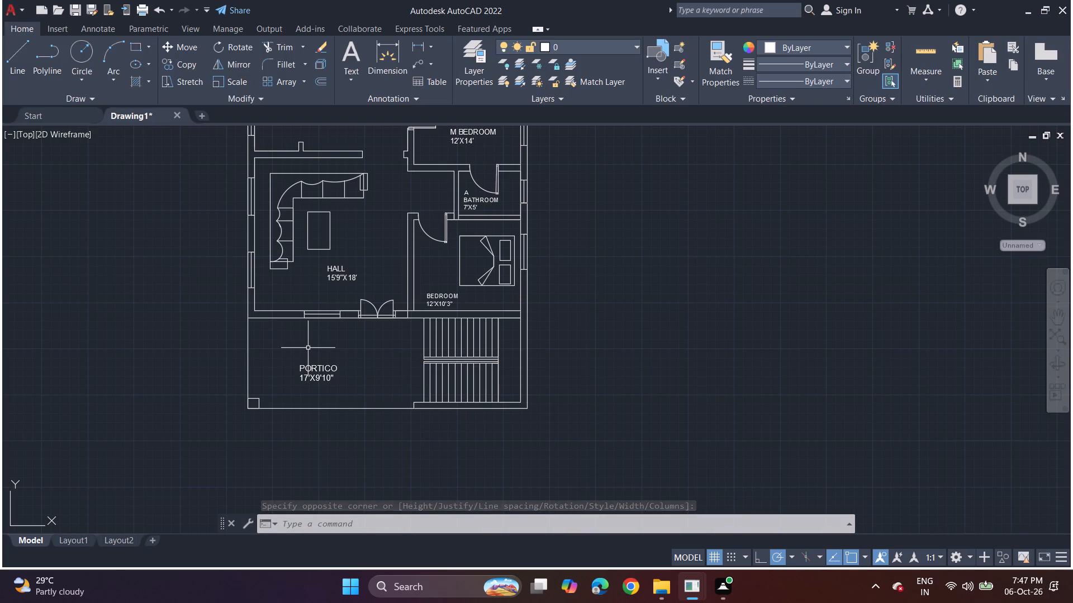
# Add a horizontal linear dimension across the building's full outer width, placed above the kitchen and washing area wall.
pyautogui.moveTo(306, 286); pyautogui.dragTo(299, 351, button='middle')
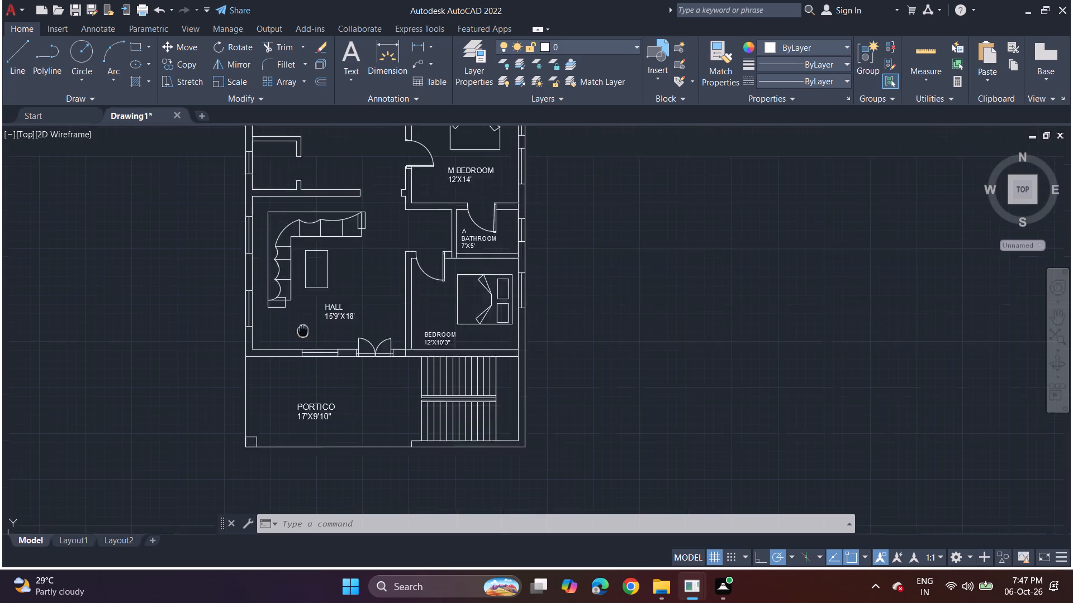
pyautogui.moveTo(299, 351); pyautogui.dragTo(265, 564, button='middle')
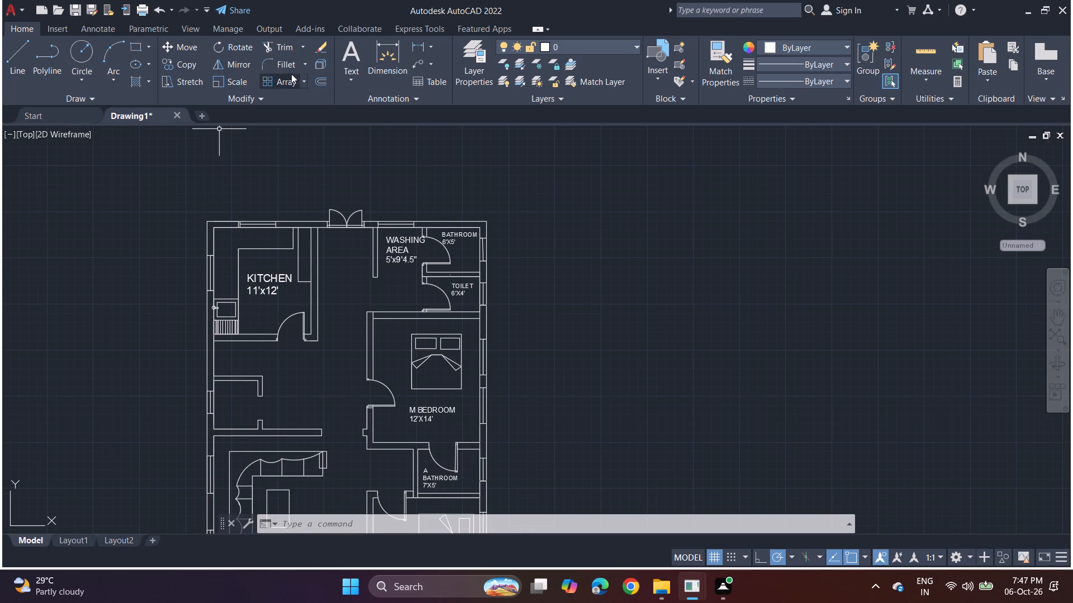
pyautogui.click(414, 45)
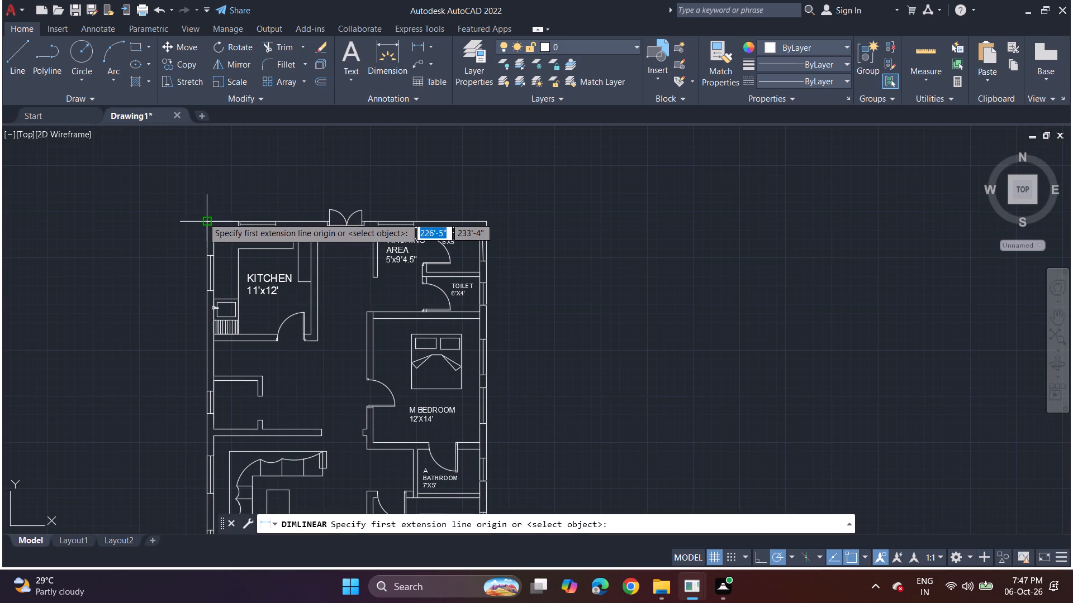
pyautogui.click(204, 218)
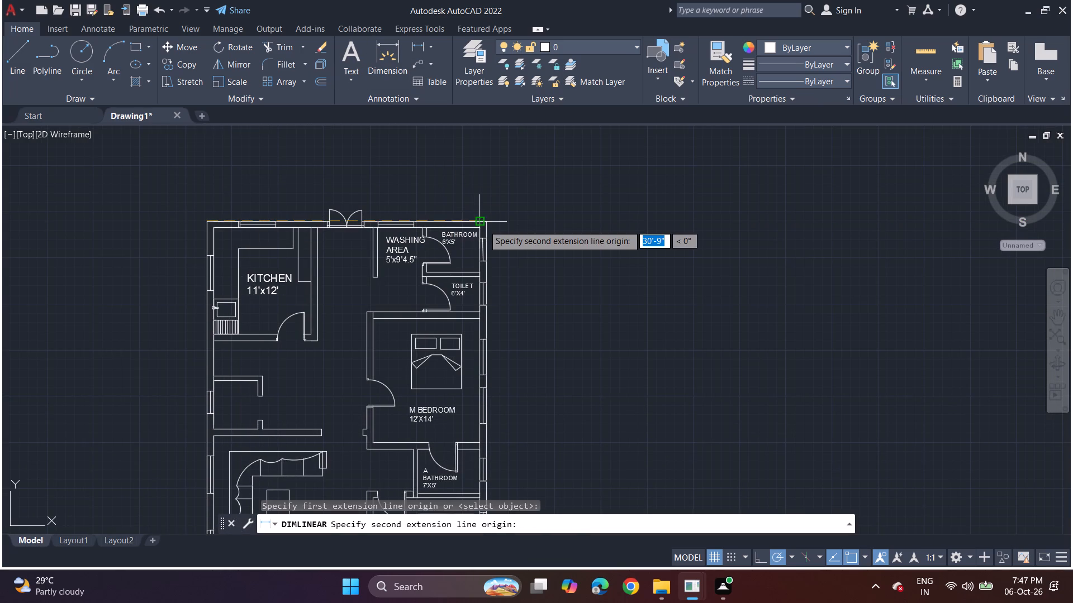
pyautogui.click(488, 225)
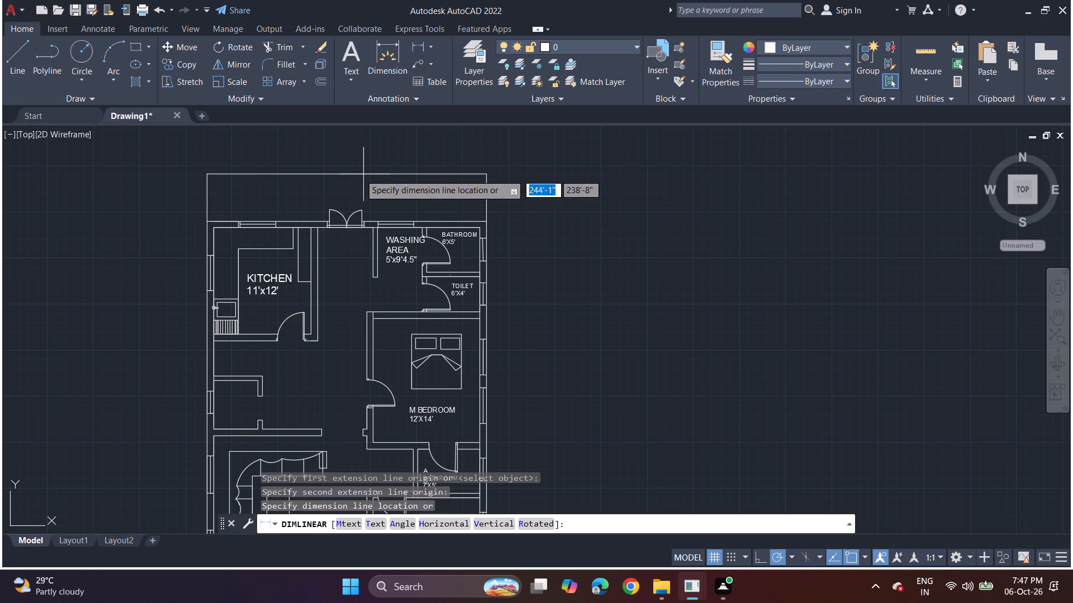
pyautogui.click(349, 176)
# Set the text height of the overall width dimension to 1' and finish the text editing.
pyautogui.scroll(4, 345, 175)
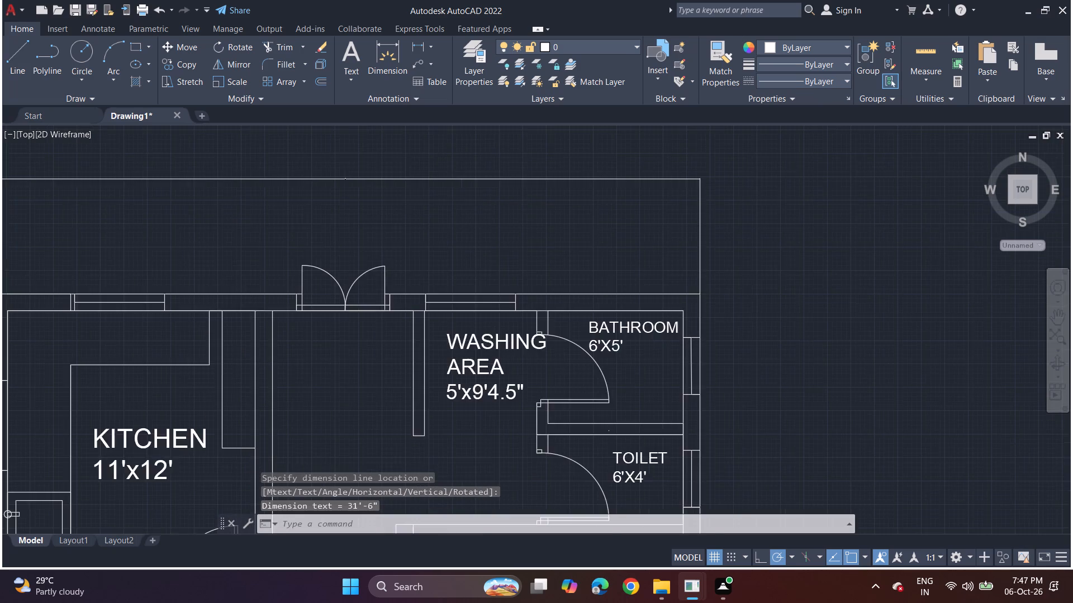
pyautogui.doubleClick(343, 188)
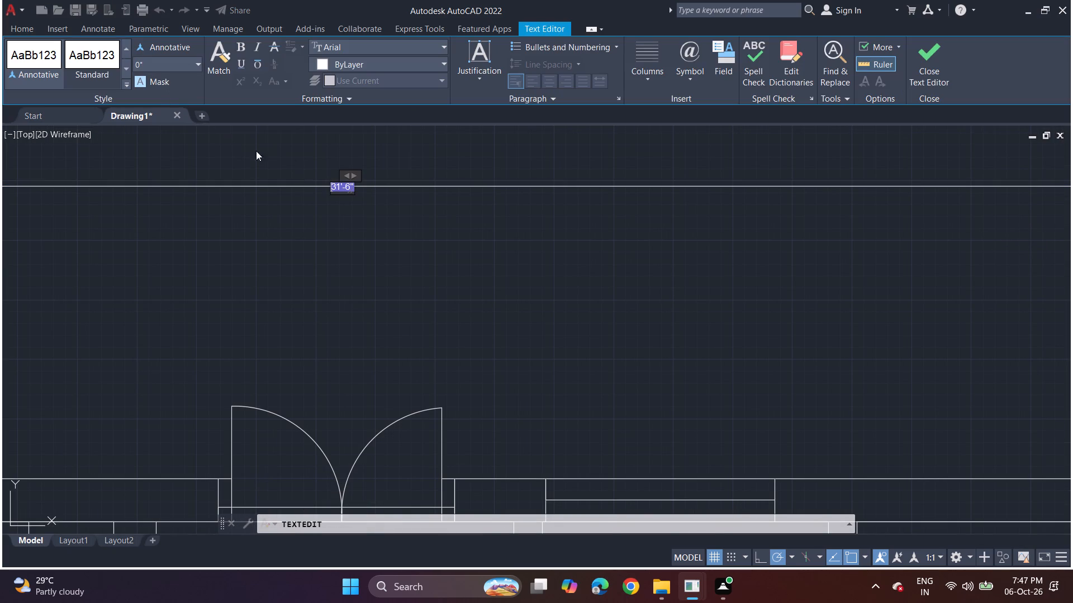
pyautogui.moveTo(332, 189); pyautogui.dragTo(366, 185)
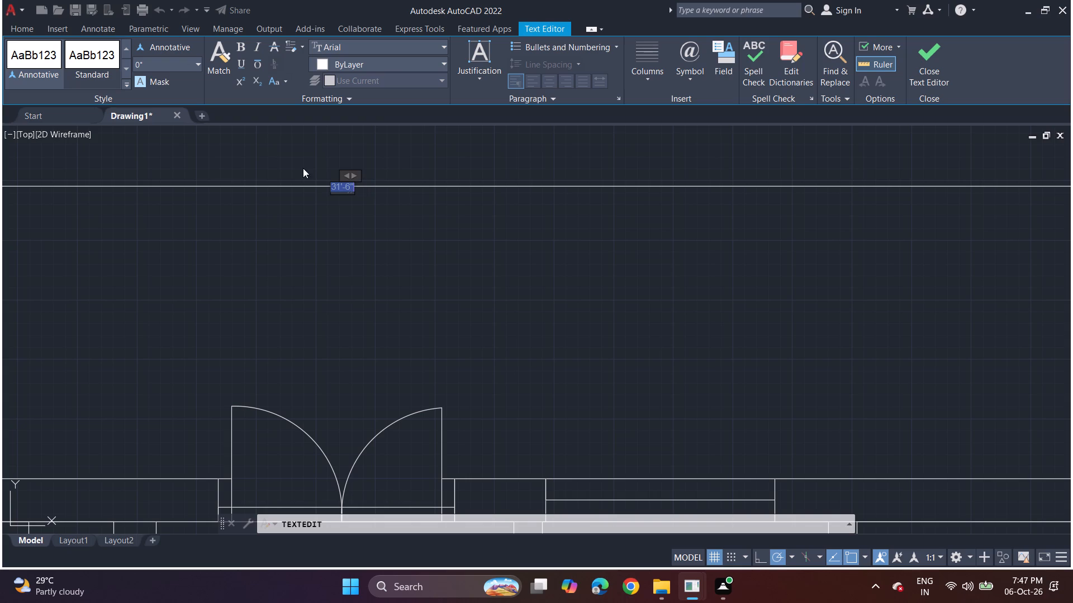
pyautogui.click(146, 63)
pyautogui.press('1')
pyautogui.press("'")
pyautogui.press('Return')
pyautogui.scroll(-6, 416, 294)
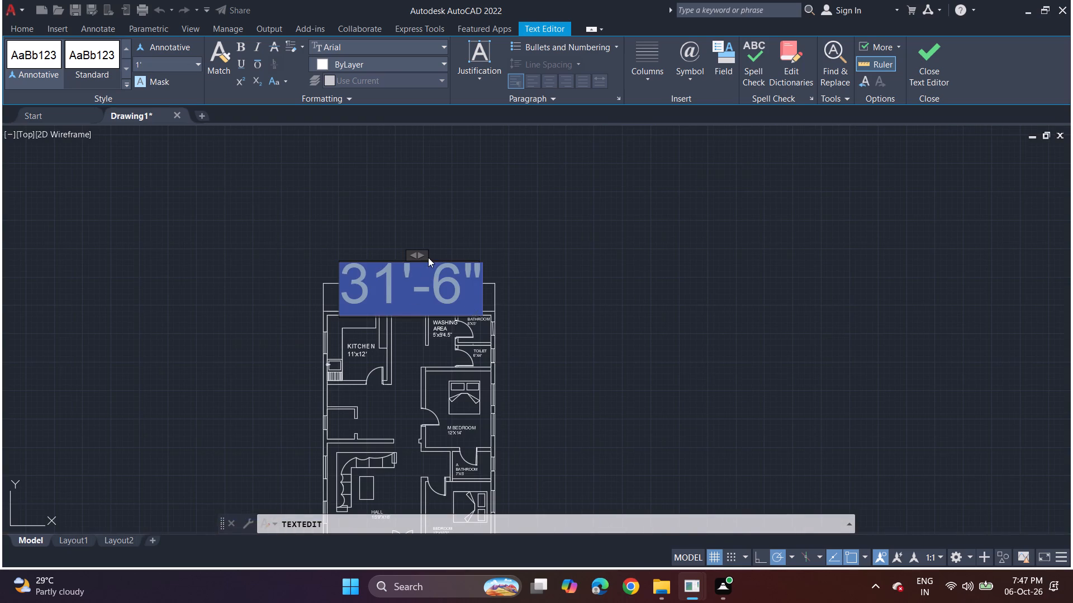
pyautogui.click(440, 231)
pyautogui.moveTo(371, 317); pyautogui.dragTo(421, 136, button='middle')
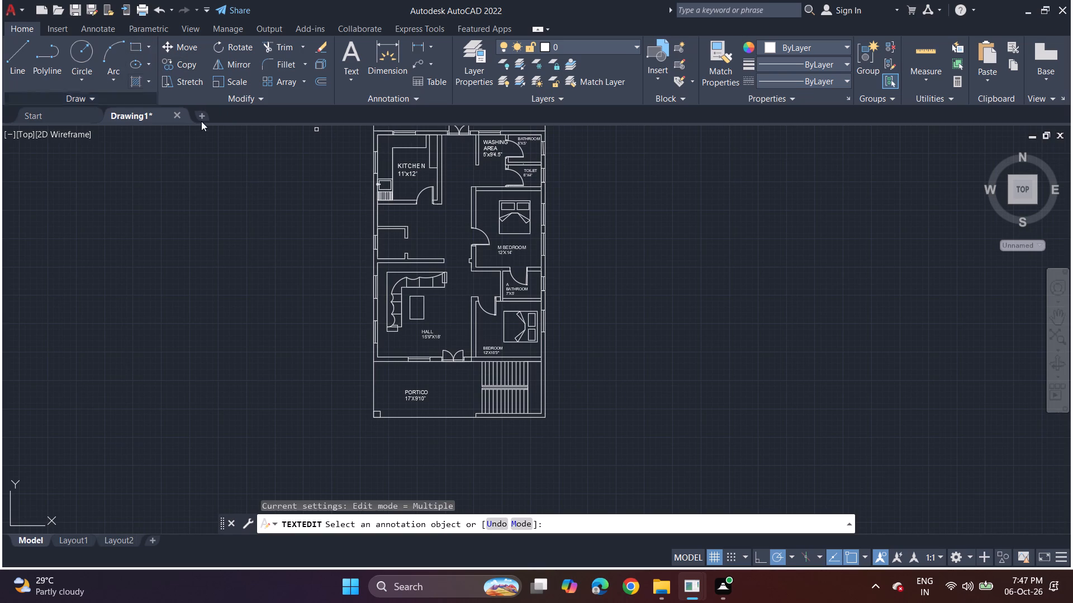
pyautogui.moveTo(360, 140); pyautogui.dragTo(343, 214, button='middle')
pyautogui.scroll(3, 445, 185)
pyautogui.moveTo(433, 172); pyautogui.dragTo(426, 210, button='middle')
pyautogui.scroll(1, 433, 183)
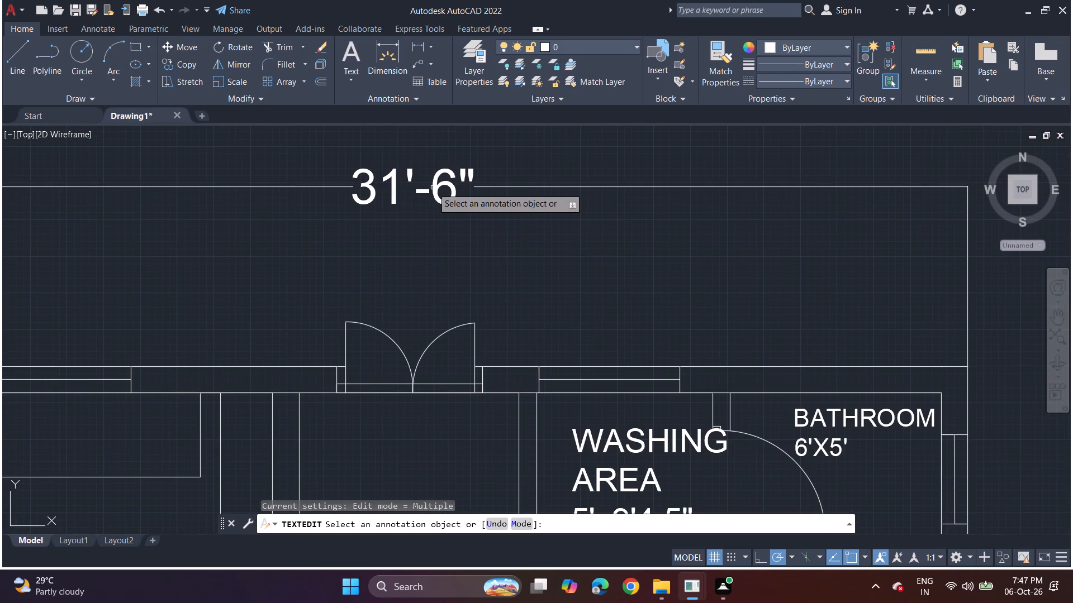
pyautogui.press('space')
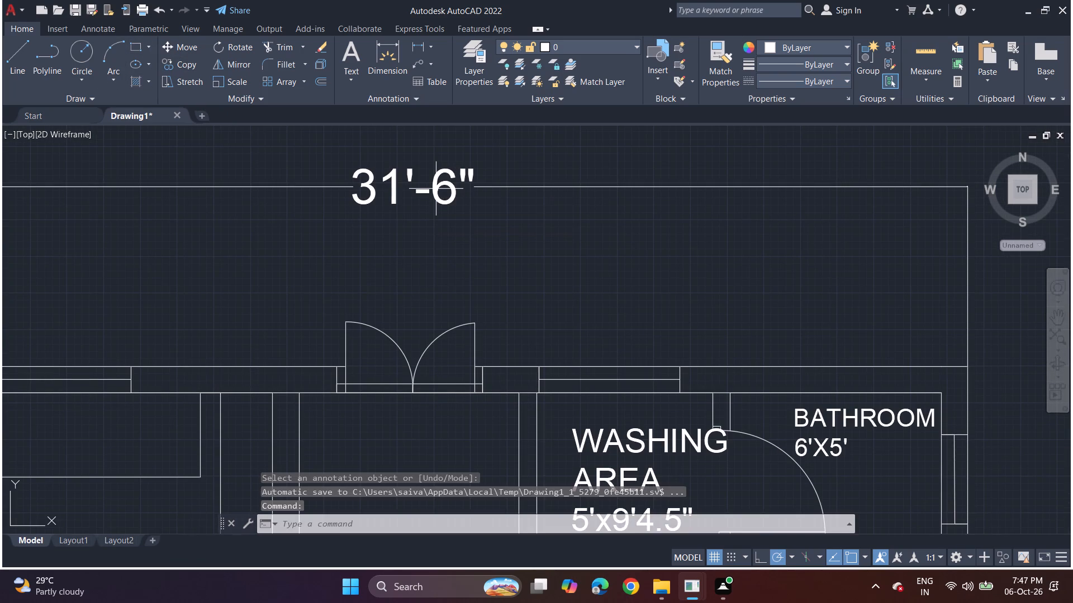
# Replace the overall width dimension's text with 30' and finish the text editing.
pyautogui.doubleClick(439, 191)
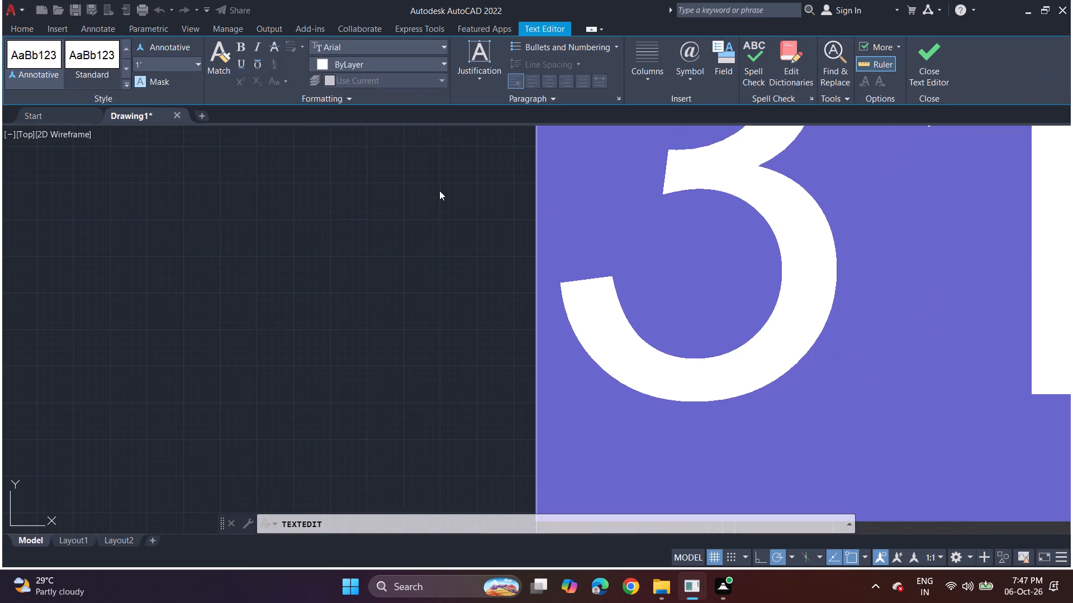
pyautogui.scroll(-5, 628, 213)
pyautogui.moveTo(604, 202); pyautogui.dragTo(471, 251, button='middle')
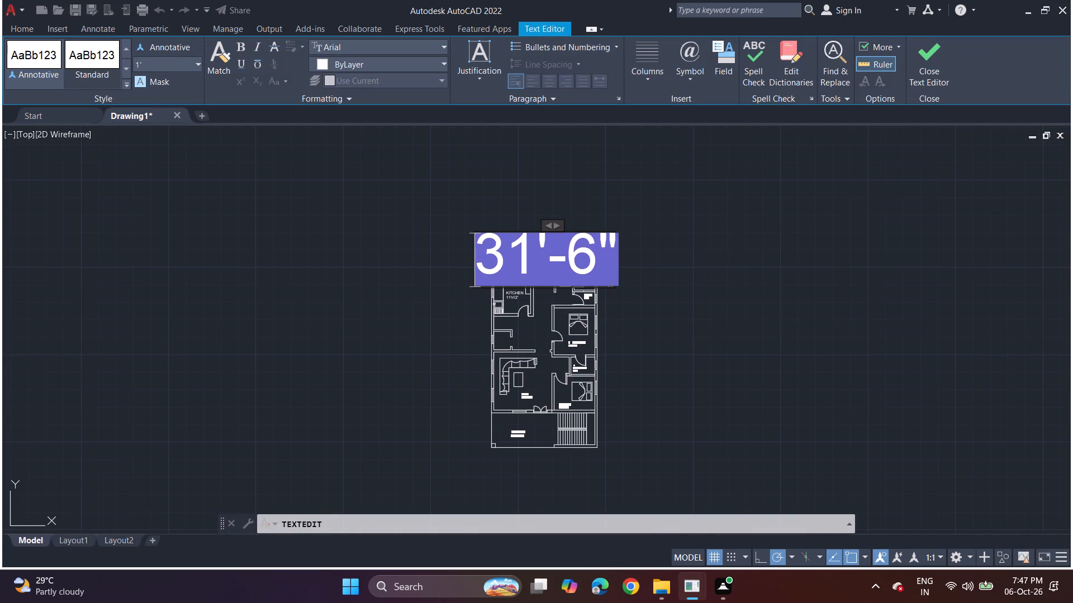
pyautogui.moveTo(482, 248); pyautogui.dragTo(594, 229)
pyautogui.press('BackSpace')
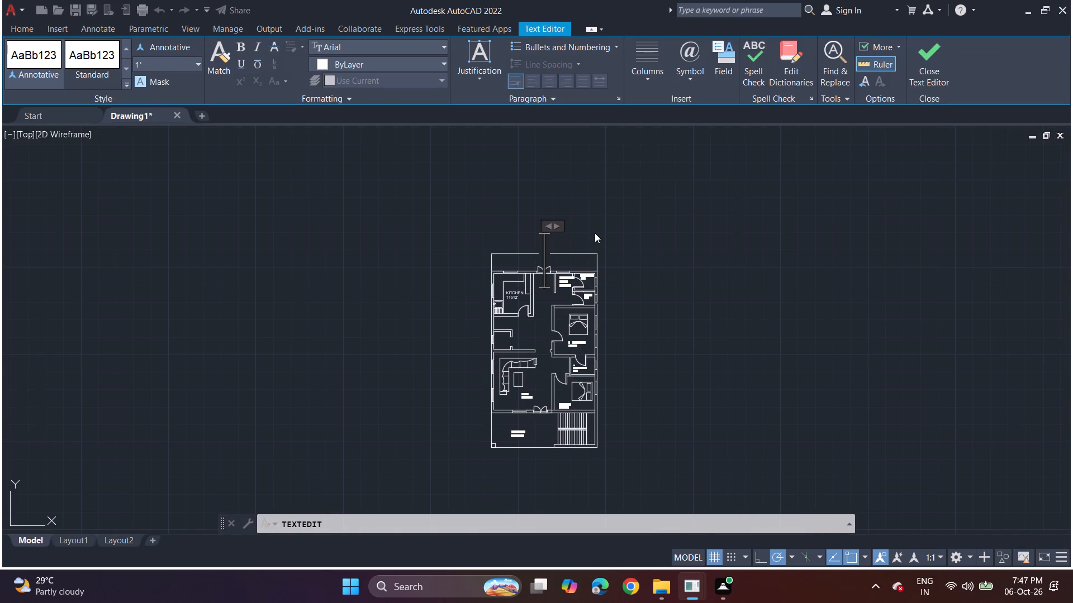
pyautogui.write("30'")
pyautogui.press('Return')
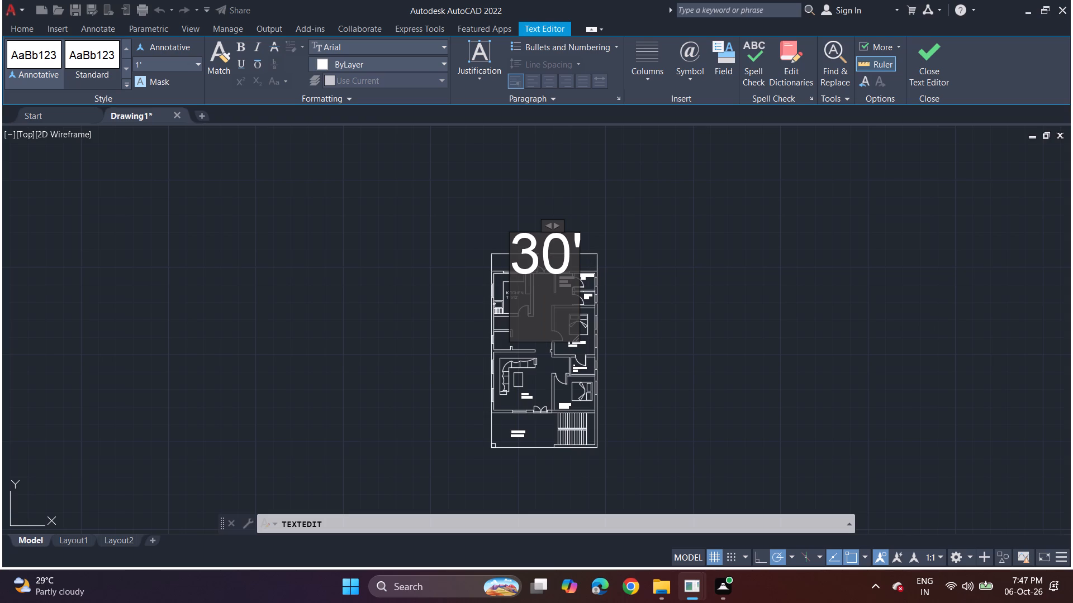
pyautogui.click(583, 227)
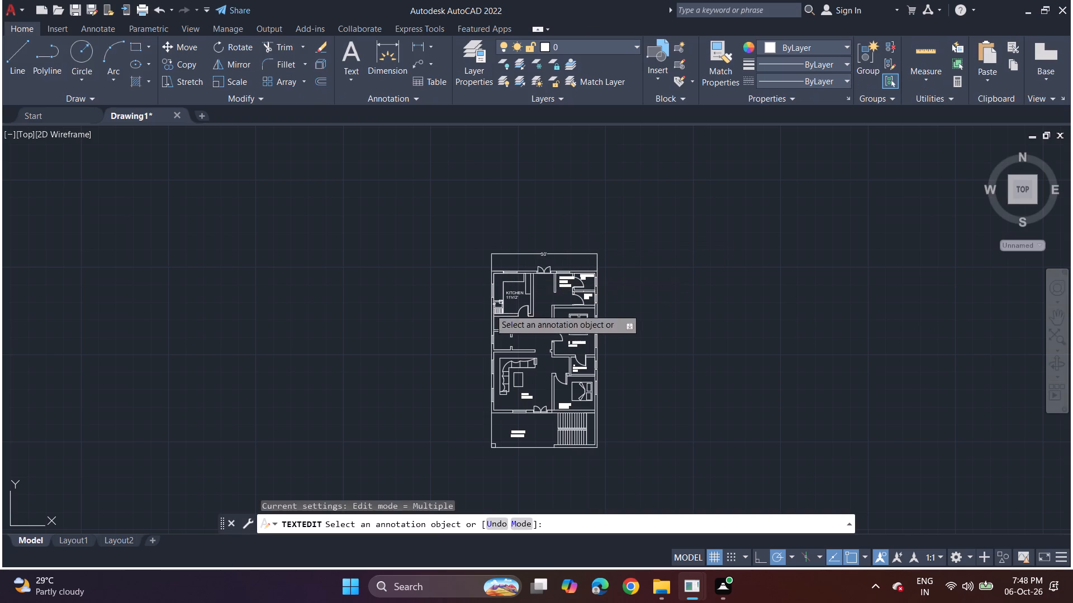
# Add a vertical linear dimension along the kitchen and hall side, from the building's rear outer corner to the hall's front outer wall corner.
pyautogui.click(417, 46)
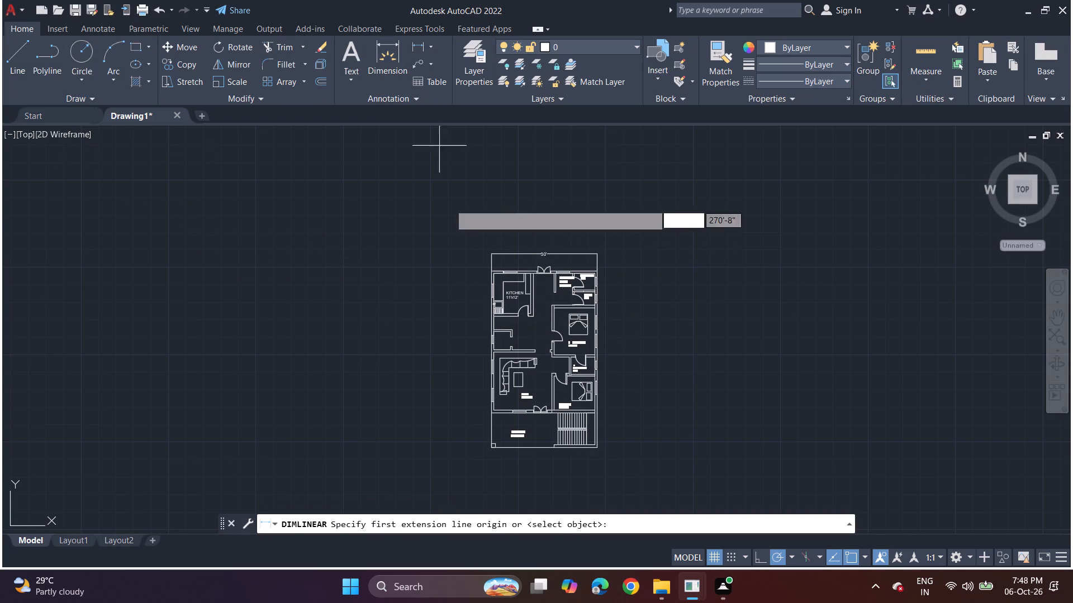
pyautogui.scroll(2, 445, 374)
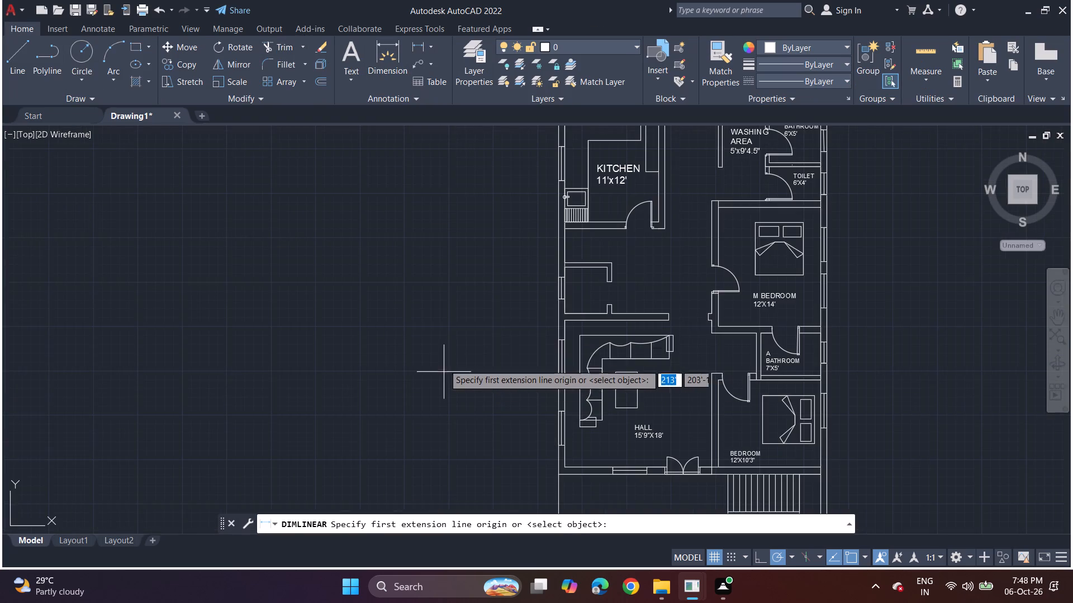
pyautogui.scroll(-2, 492, 289)
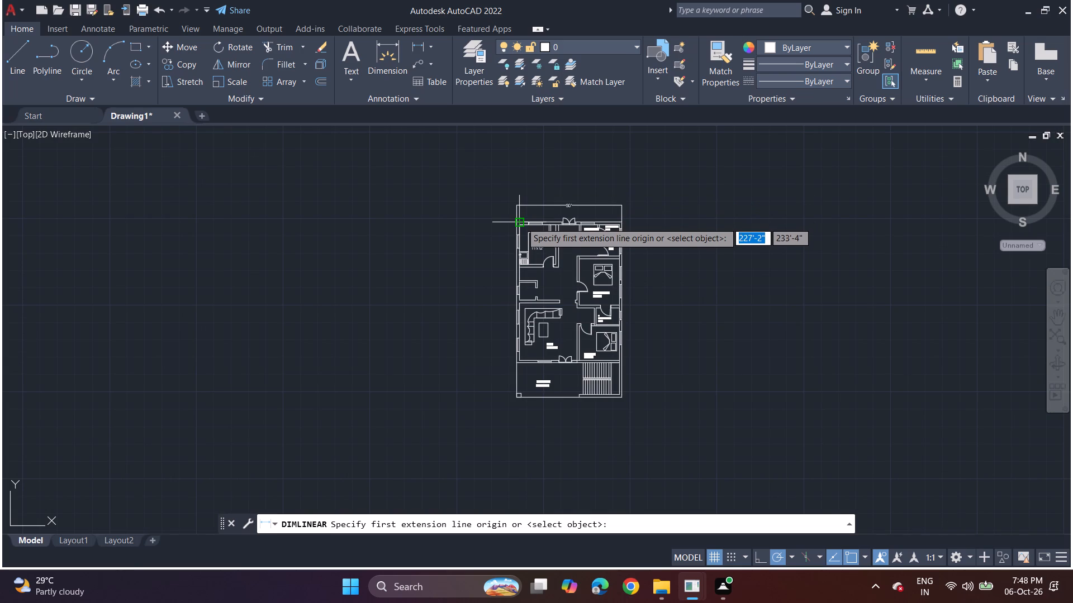
pyautogui.scroll(3, 520, 223)
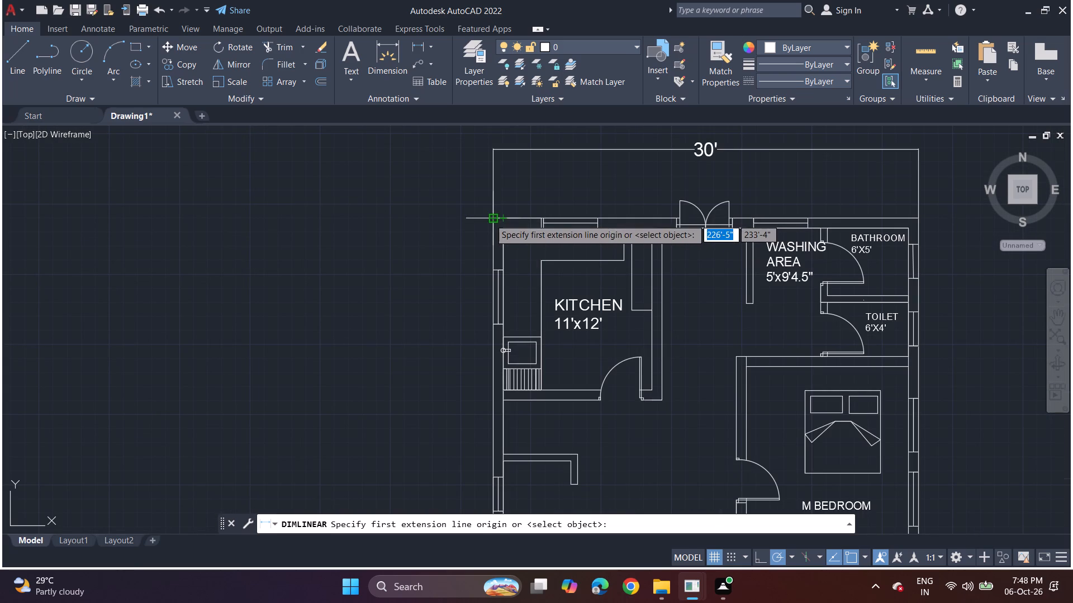
pyautogui.click(490, 219)
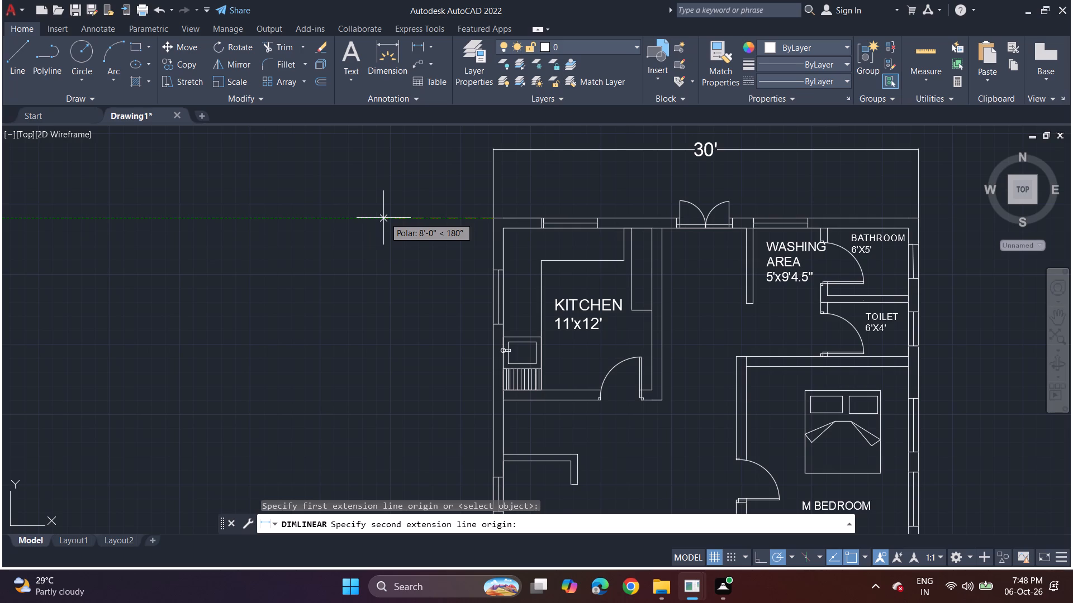
pyautogui.moveTo(466, 318); pyautogui.dragTo(455, 264, button='middle')
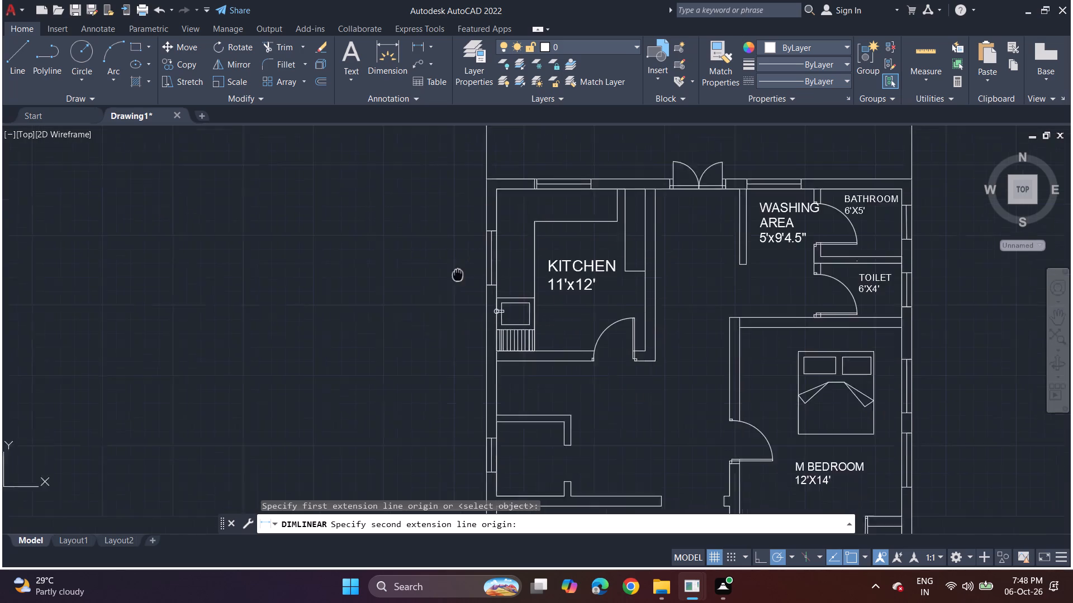
pyautogui.moveTo(455, 264); pyautogui.dragTo(420, 154, button='middle')
pyautogui.moveTo(461, 422); pyautogui.dragTo(449, 210, button='middle')
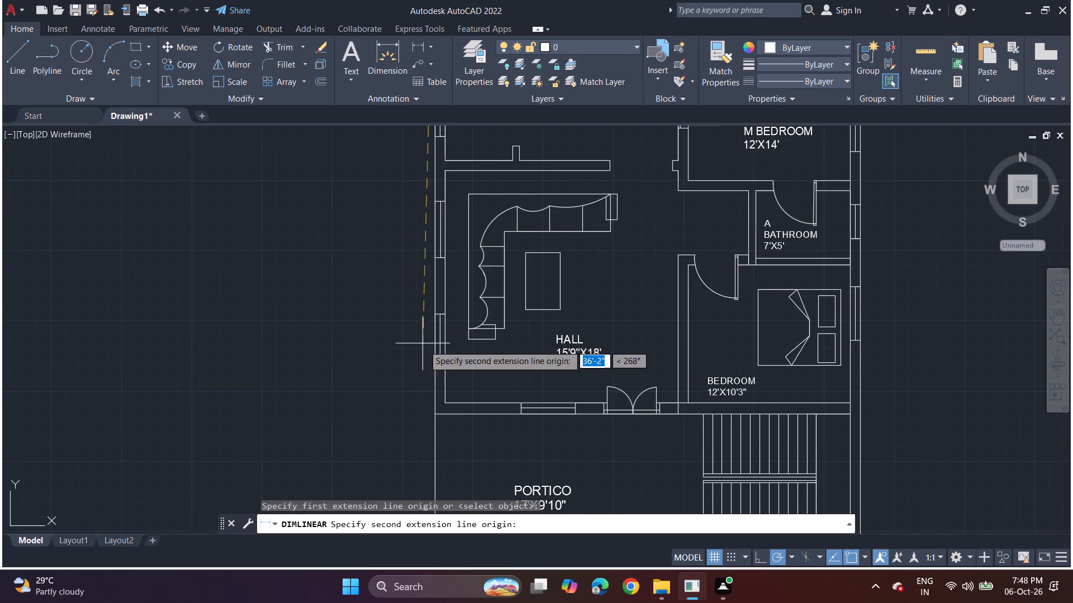
pyautogui.click(435, 418)
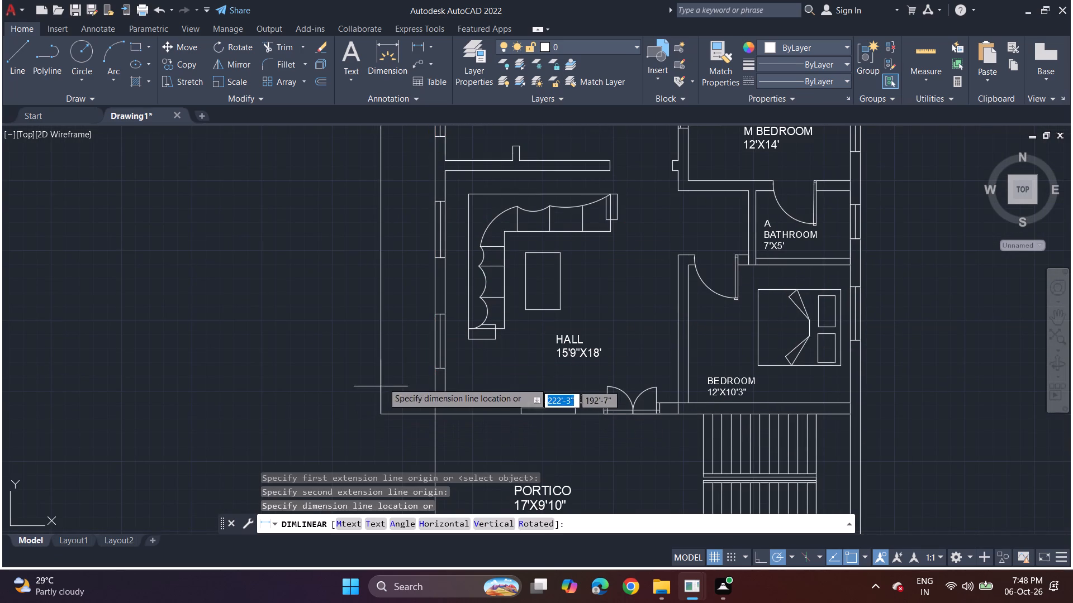
pyautogui.click(388, 369)
# Add a second vertical linear dimension from the rear outer corner to the portico's front corner, placed outside the first vertical dimension.
pyautogui.scroll(-2, 412, 160)
pyautogui.moveTo(411, 163); pyautogui.dragTo(397, 235, button='middle')
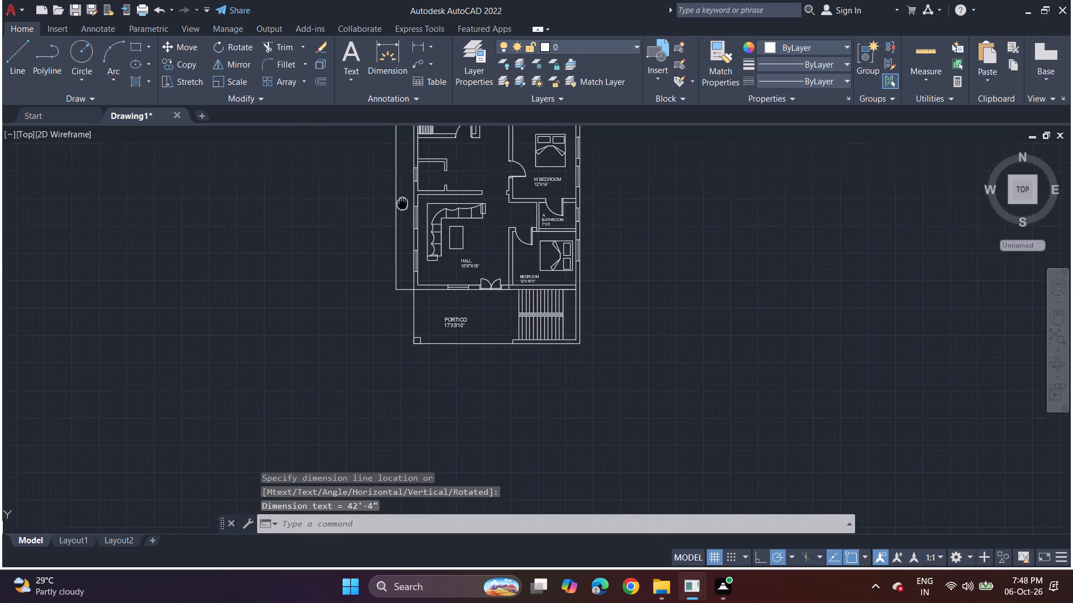
pyautogui.moveTo(397, 235); pyautogui.dragTo(397, 260, button='middle')
pyautogui.press('space')
pyautogui.moveTo(387, 242); pyautogui.dragTo(379, 327, button='middle')
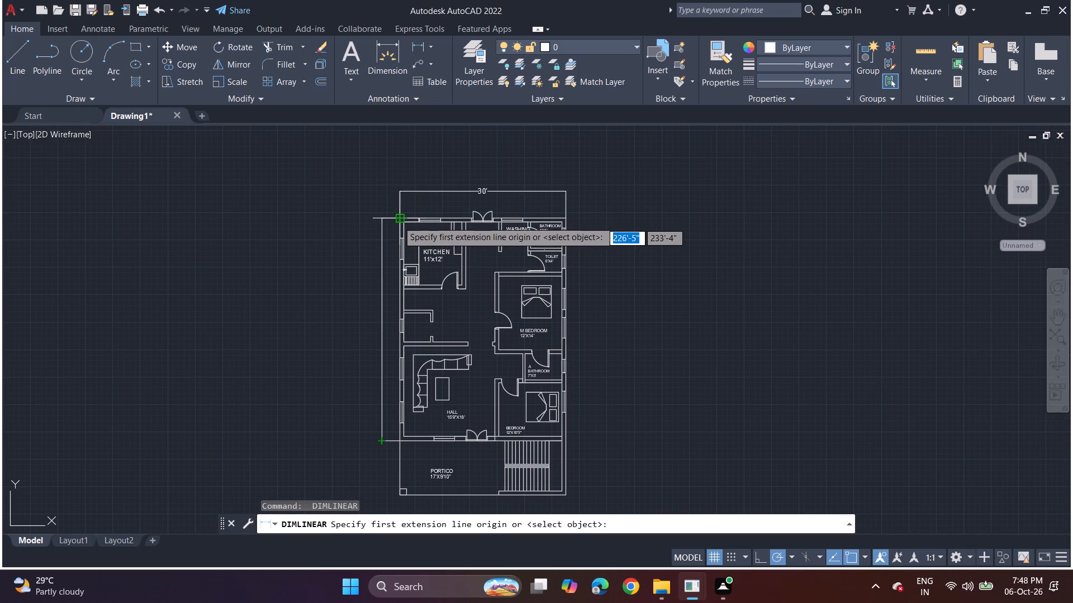
pyautogui.click(398, 221)
pyautogui.moveTo(386, 305); pyautogui.dragTo(366, 189, button='middle')
pyautogui.scroll(1, 366, 189)
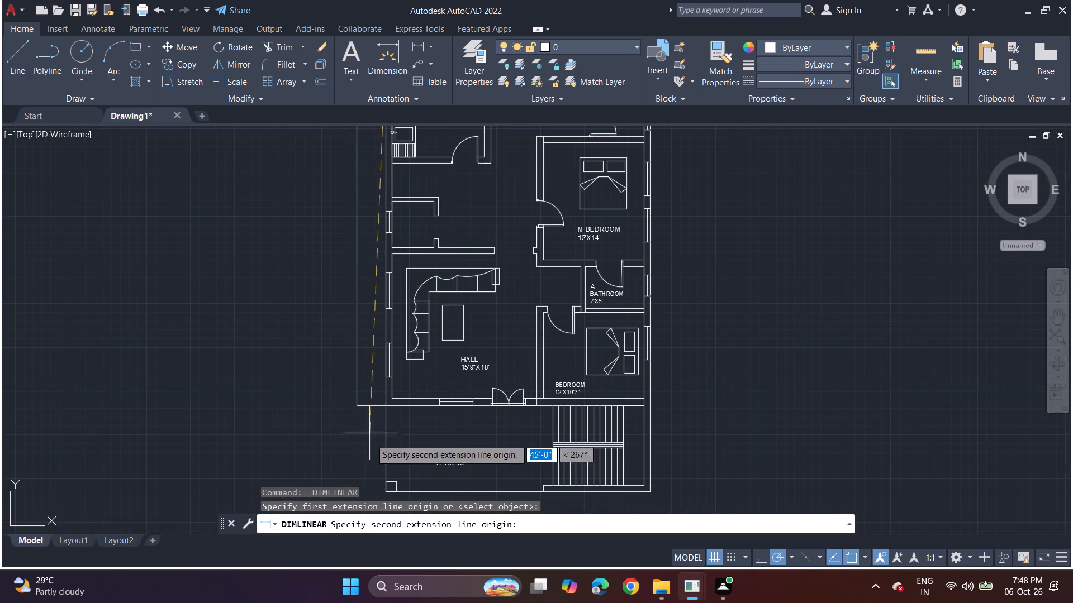
pyautogui.moveTo(389, 493); pyautogui.dragTo(383, 491)
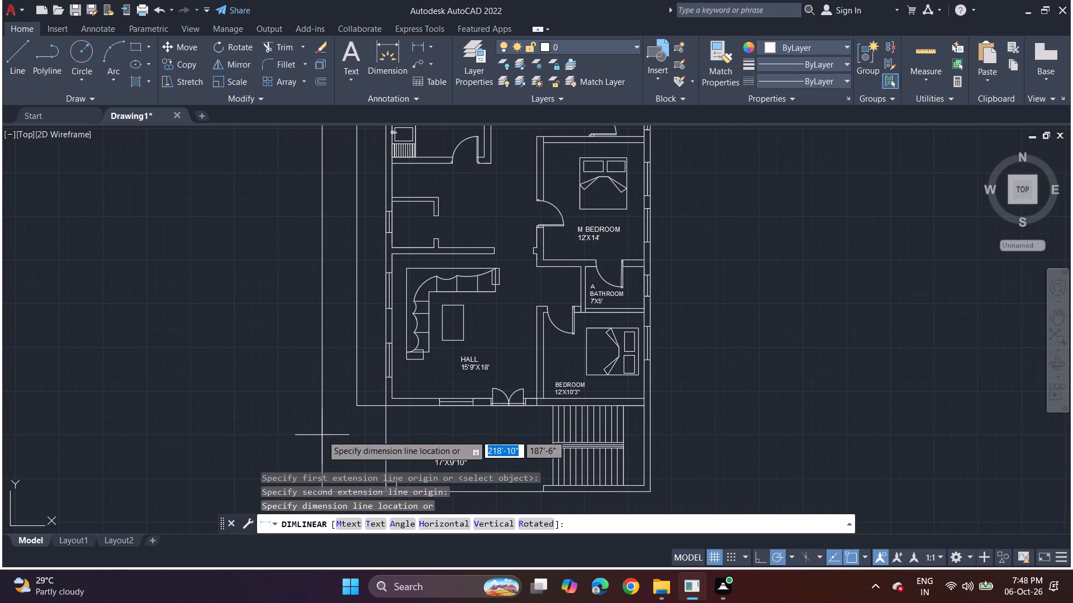
pyautogui.click(322, 435)
# Replace the text of the outer, full-length vertical dimension with 51'10".
pyautogui.scroll(3, 326, 254)
pyautogui.scroll(4, 288, 337)
pyautogui.scroll(6, 365, 199)
pyautogui.moveTo(386, 167); pyautogui.dragTo(384, 175, button='middle')
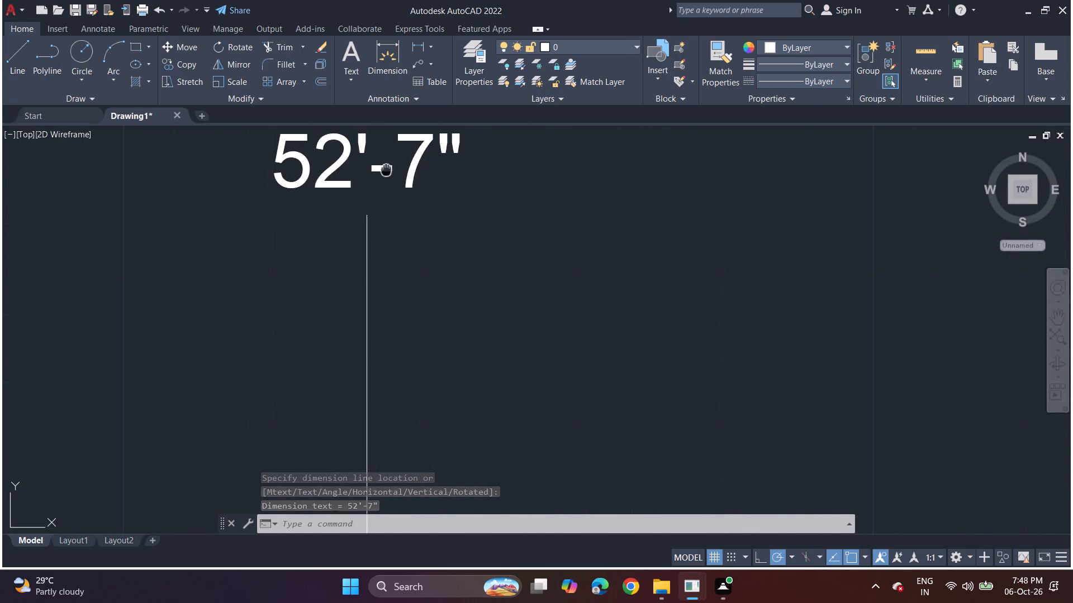
pyautogui.moveTo(384, 175); pyautogui.dragTo(173, 259, button='middle')
pyautogui.scroll(-4, 122, 246)
pyautogui.scroll(2, 124, 247)
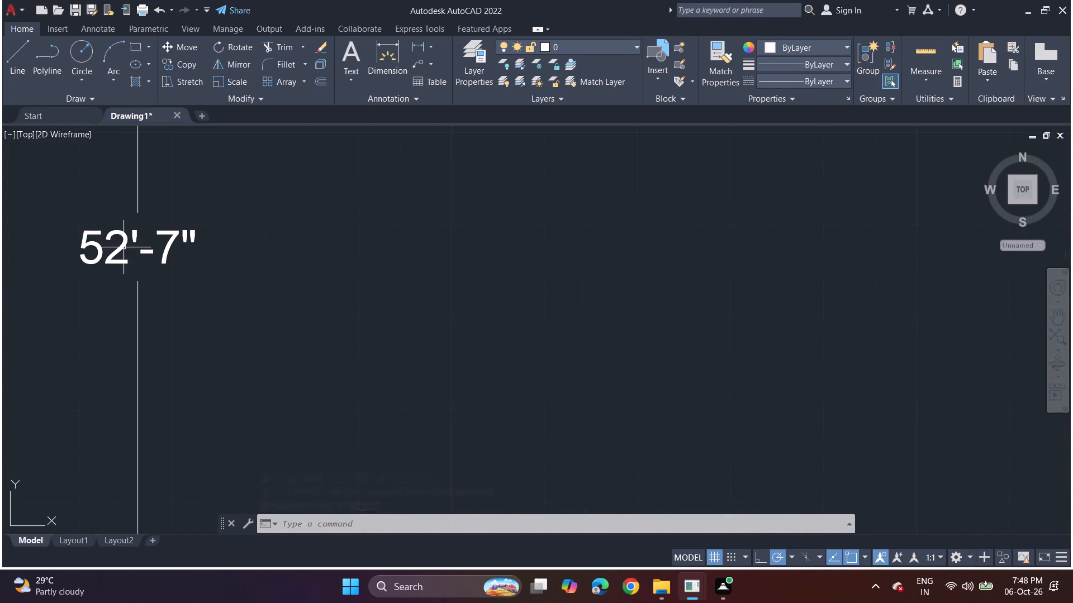
pyautogui.doubleClick(124, 247)
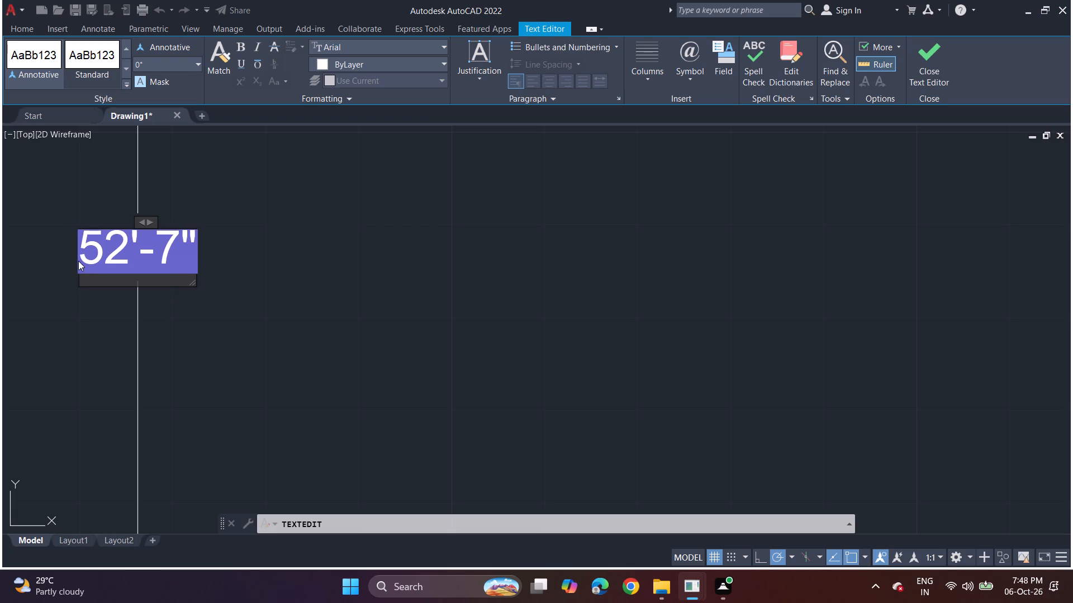
pyautogui.moveTo(78, 261); pyautogui.dragTo(143, 250)
pyautogui.doubleClick(143, 250)
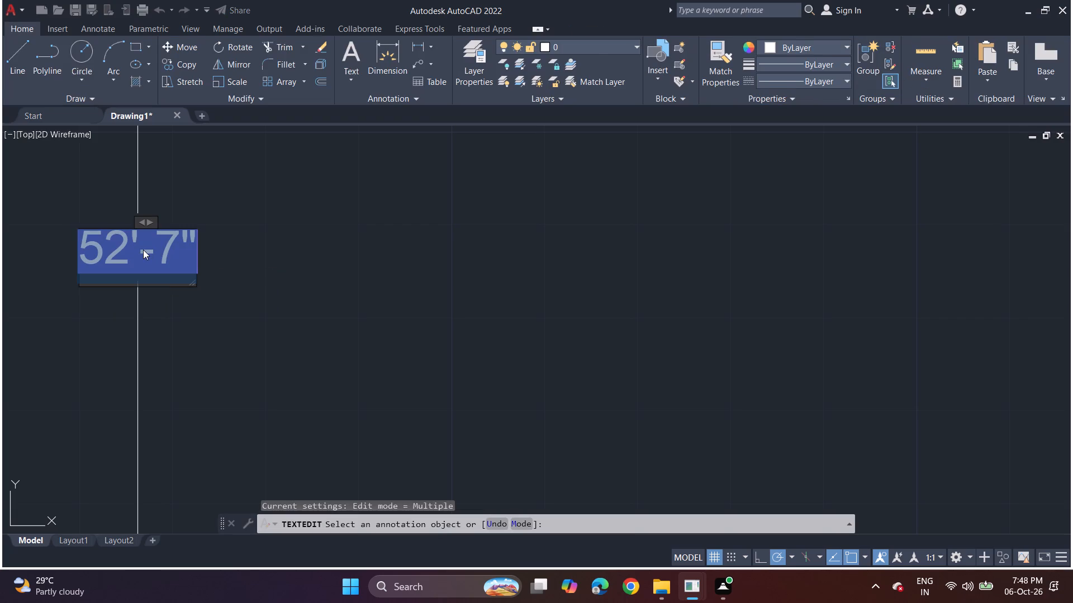
pyautogui.click(179, 244)
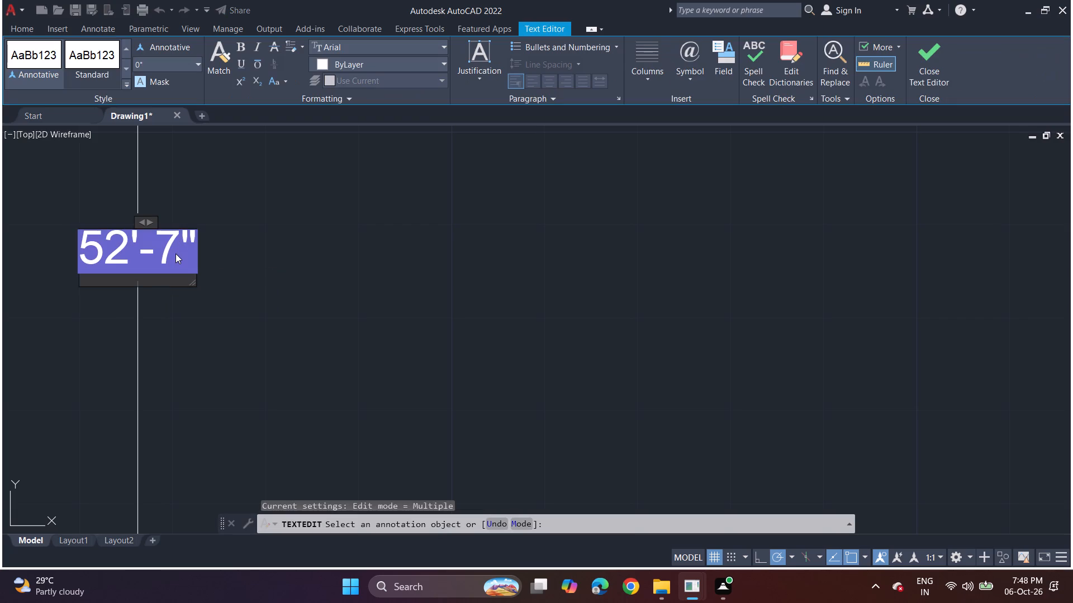
pyautogui.press('BackSpace')
pyautogui.press('5')
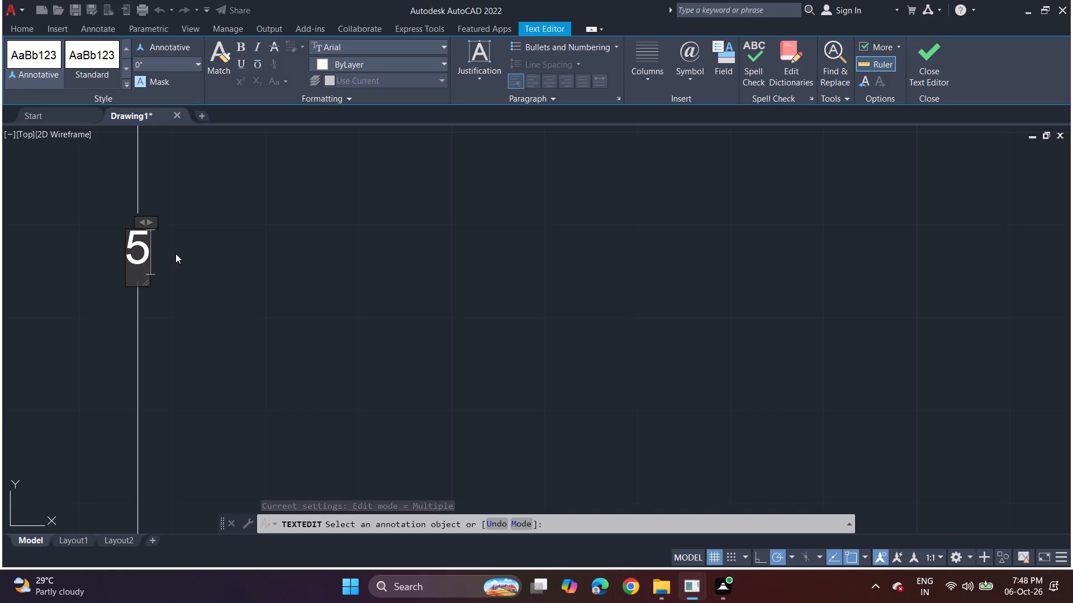
pyautogui.press('1')
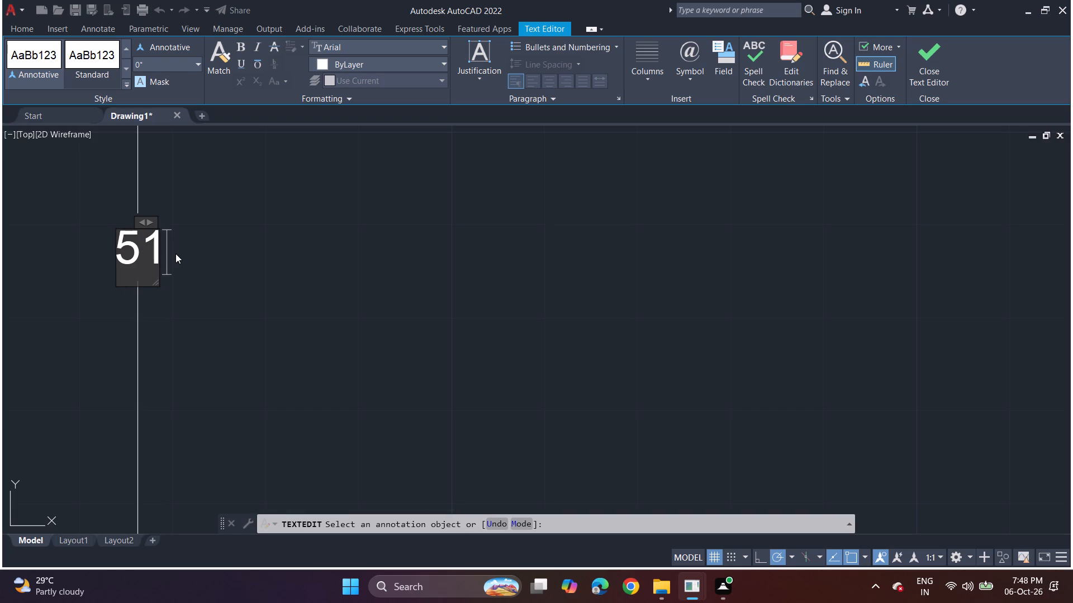
pyautogui.press("'")
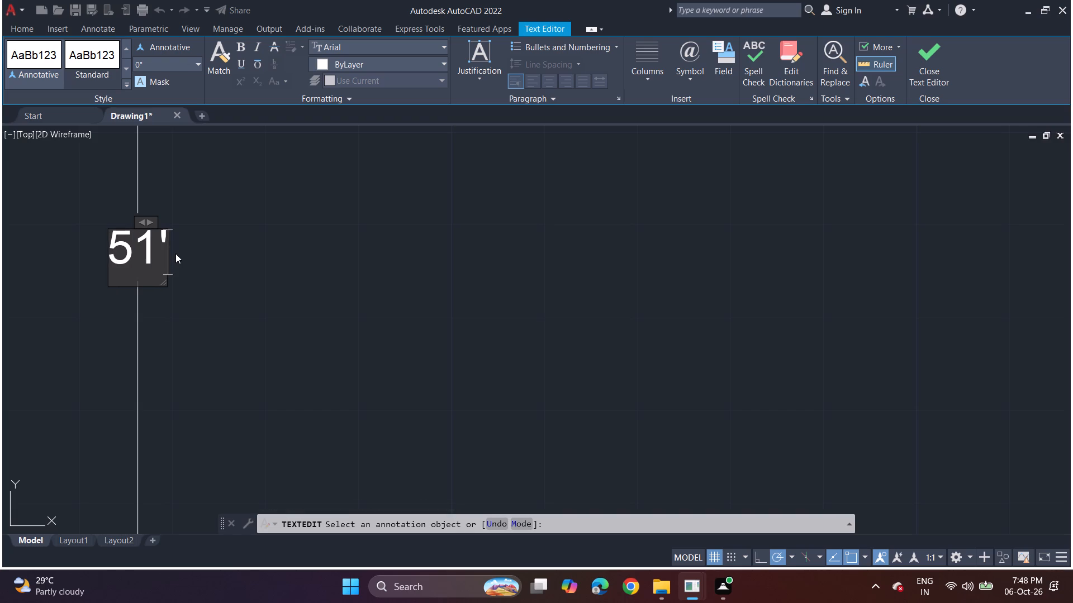
pyautogui.write('10"')
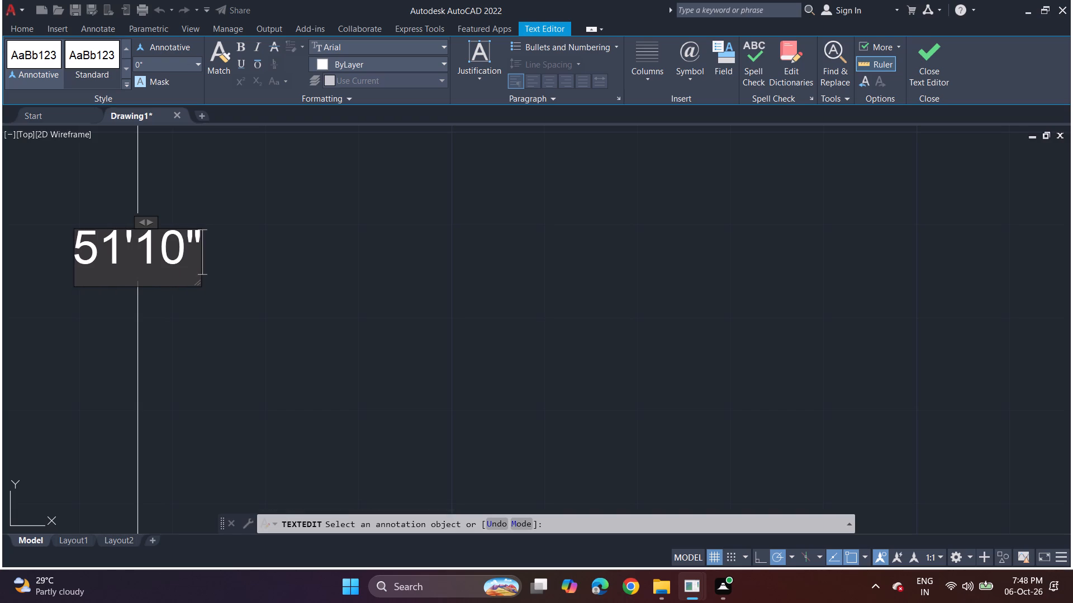
# Set the text height of the whole 51'10" dimension text to 1' and finish the text.
pyautogui.rightClick(182, 256)
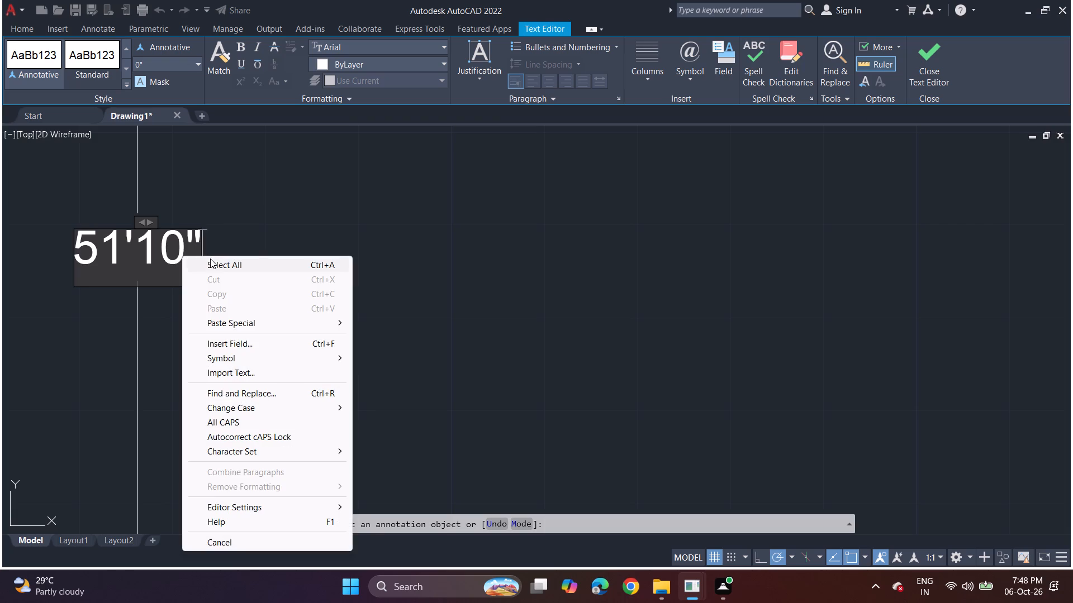
pyautogui.click(210, 259)
pyautogui.click(159, 67)
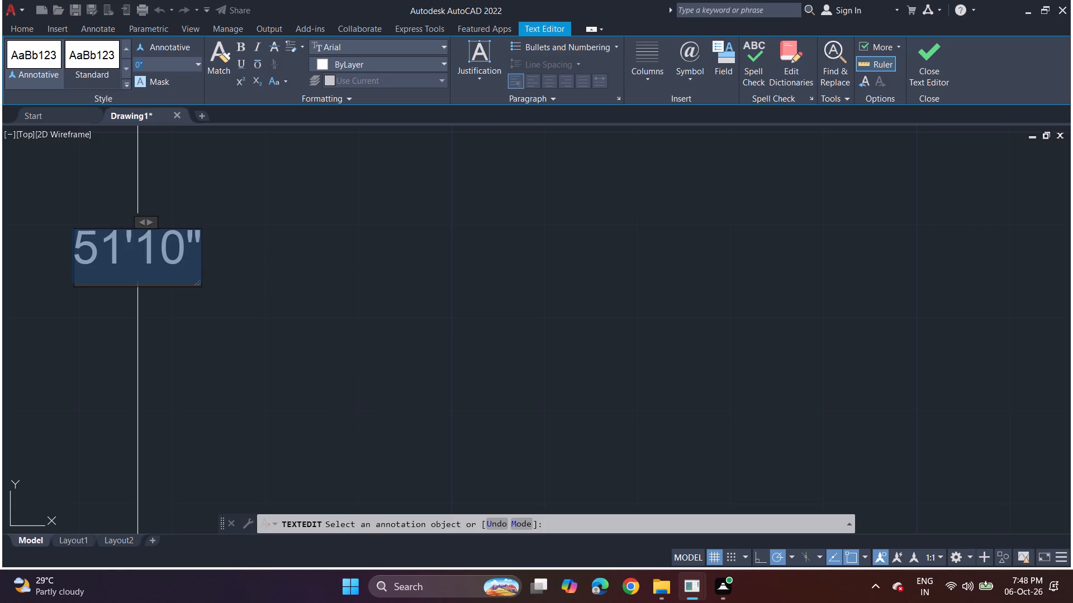
pyautogui.write("1'")
pyautogui.press('Return')
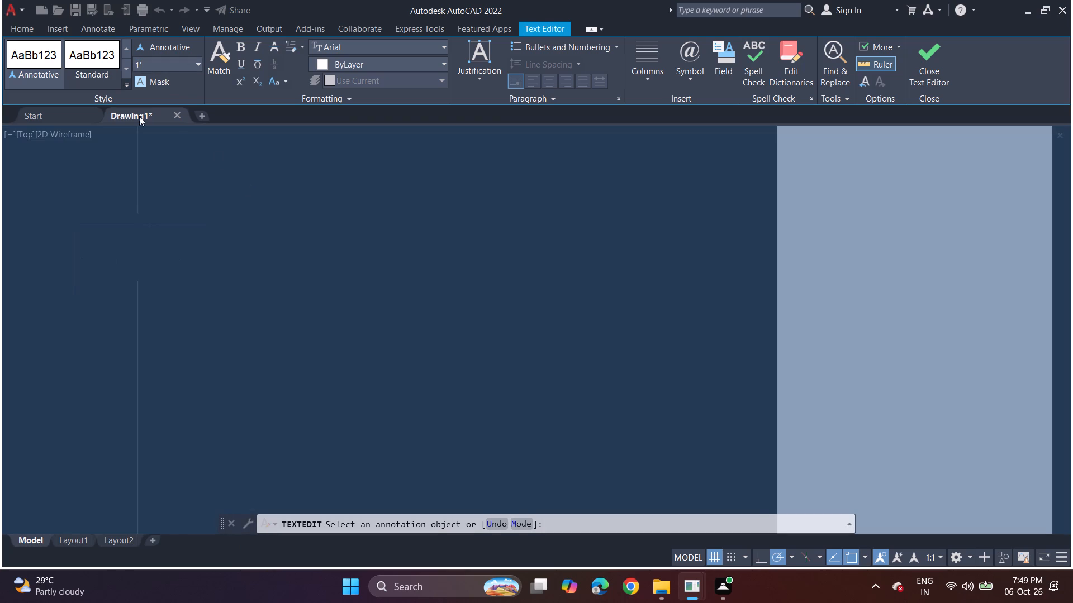
pyautogui.scroll(-11, 246, 211)
pyautogui.click(283, 271)
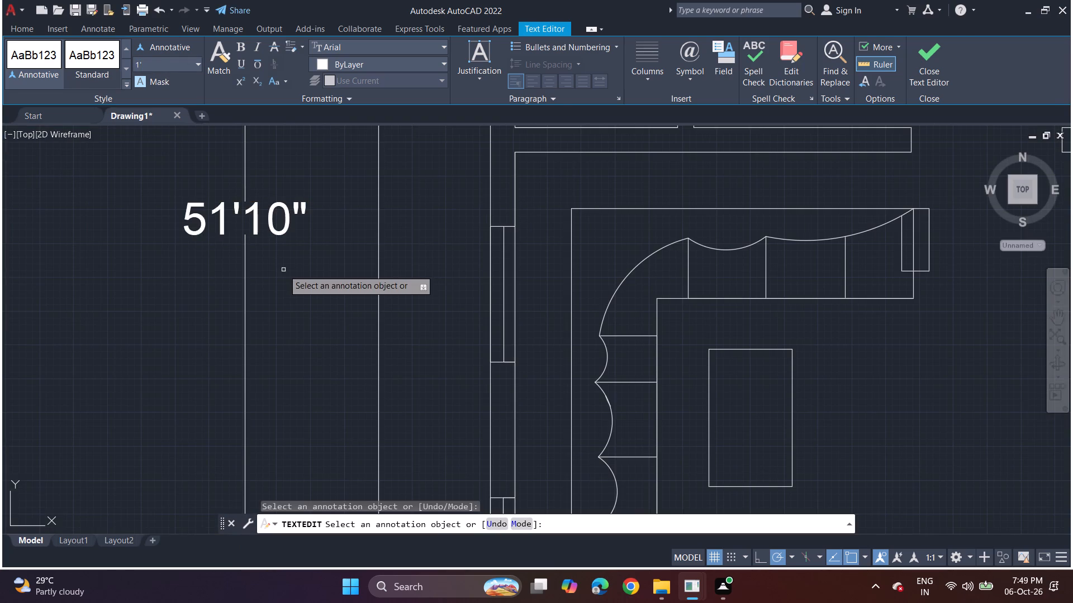
# Replace the text of the inner vertical dimension, ending at the hall's front outer wall corner, with 42'.
pyautogui.scroll(-3, 282, 269)
pyautogui.scroll(2, 311, 212)
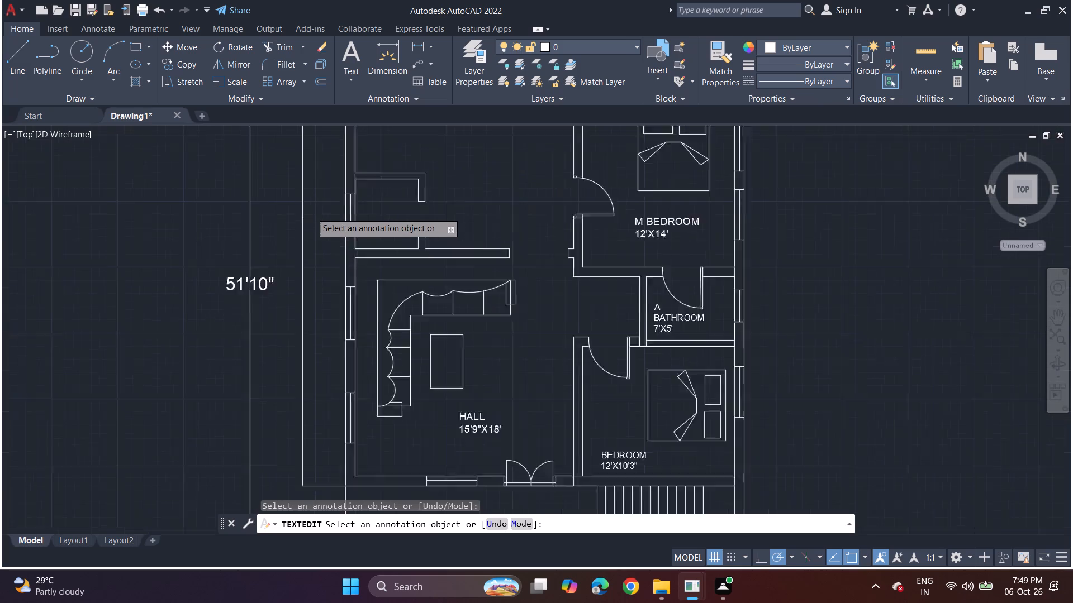
pyautogui.scroll(8, 299, 222)
pyautogui.doubleClick(110, 259)
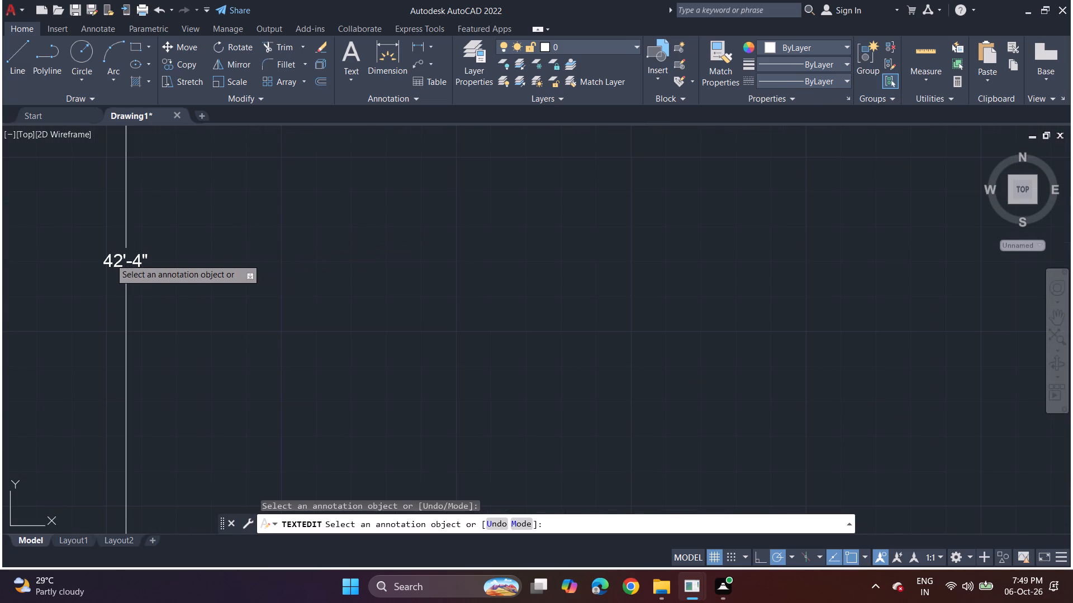
pyautogui.click(152, 257)
pyautogui.moveTo(140, 258); pyautogui.dragTo(125, 259)
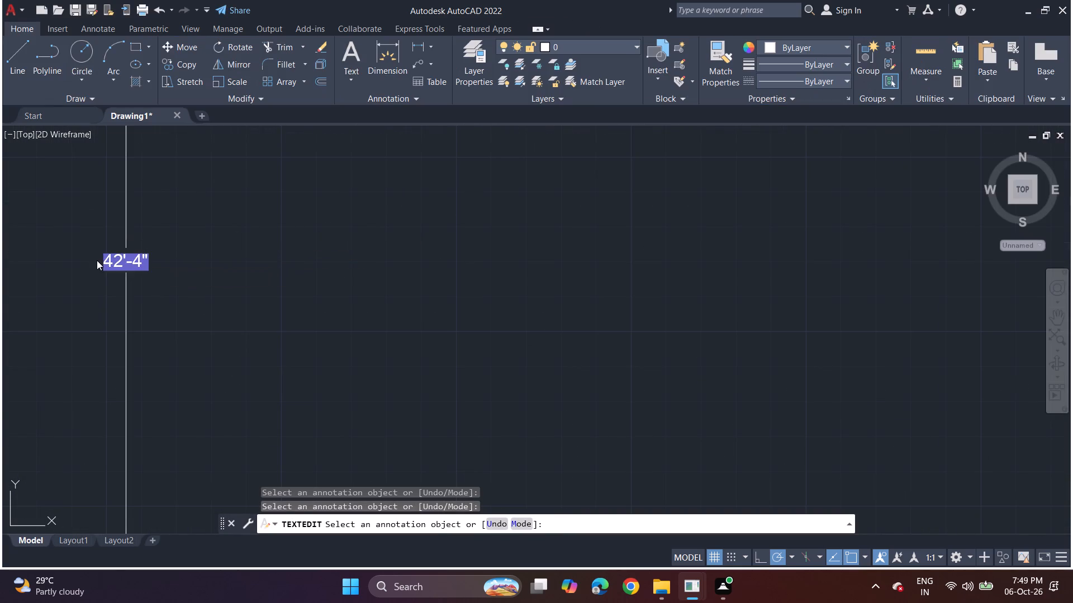
pyautogui.doubleClick(115, 265)
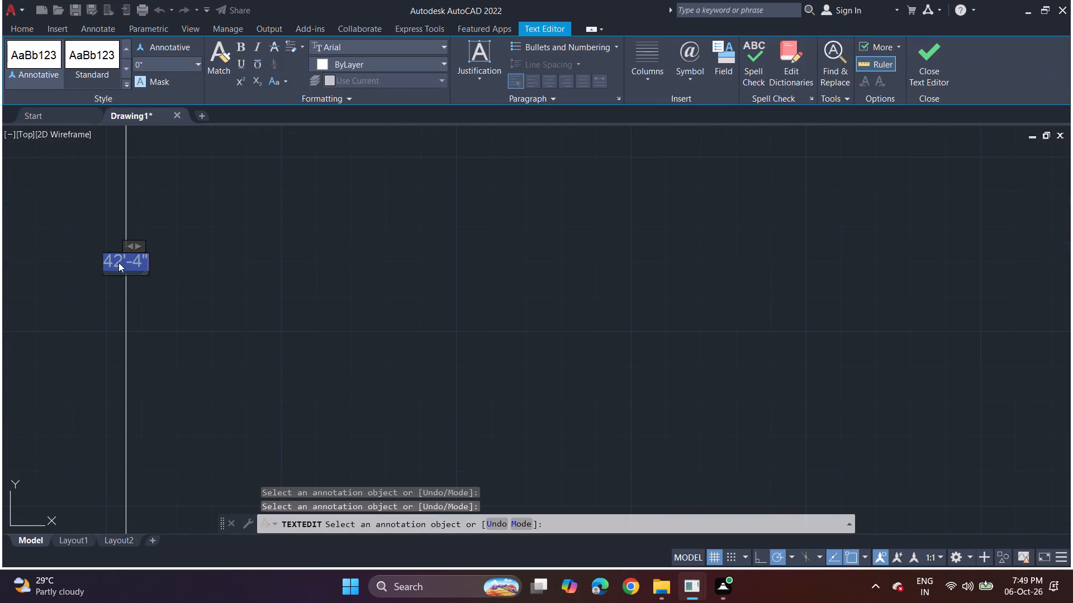
pyautogui.moveTo(103, 255); pyautogui.dragTo(161, 255)
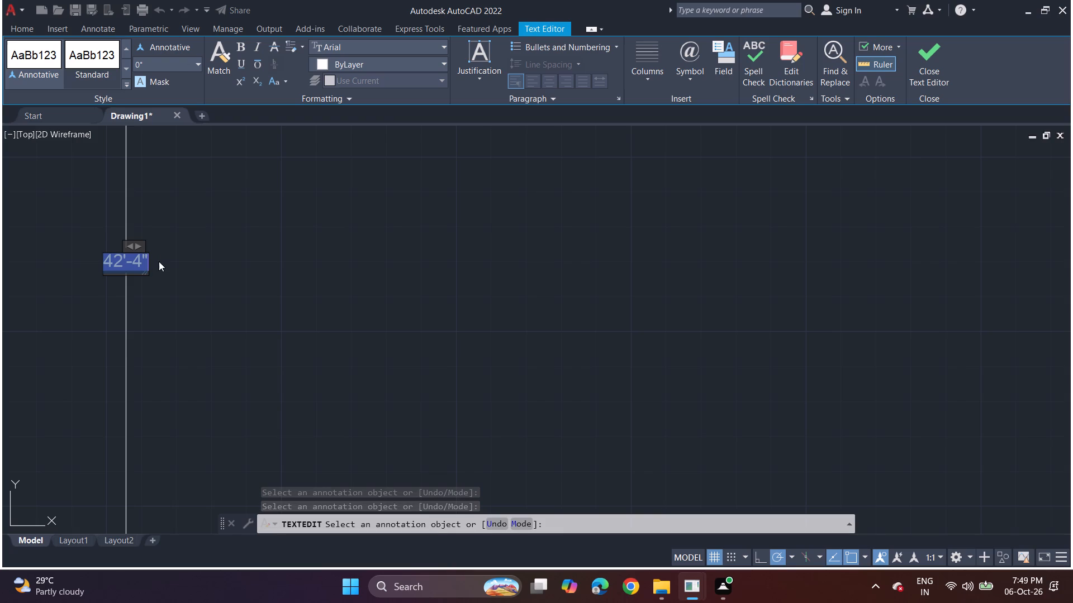
pyautogui.press('BackSpace')
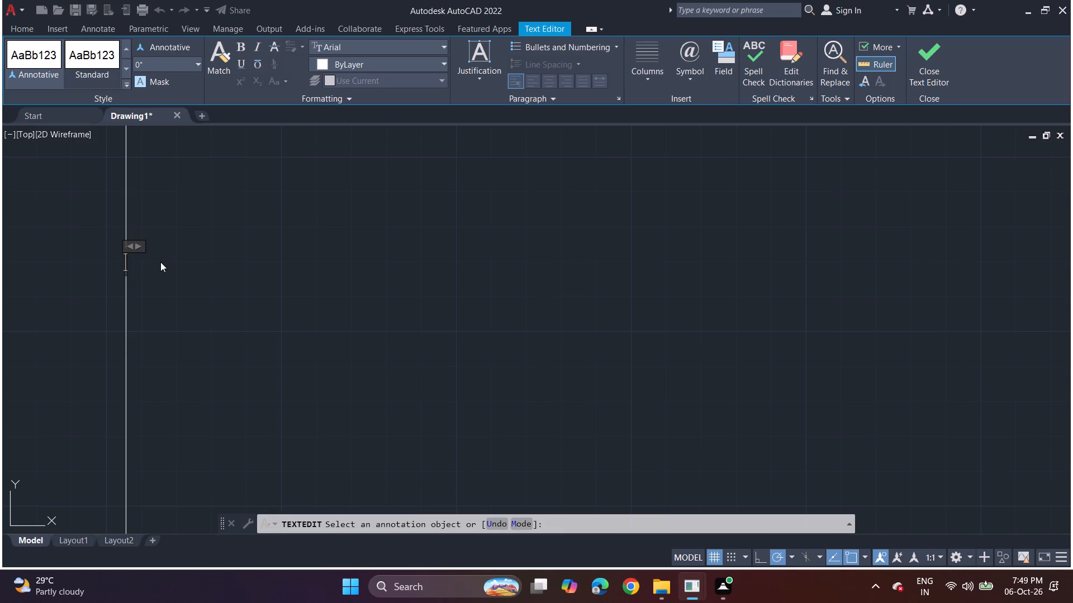
pyautogui.press('2')
pyautogui.press('BackSpace')
pyautogui.write('42')
pyautogui.press("'")
pyautogui.press('Return')
# Set the text height of the whole 42' dimension text to 1' and finish the text.
pyautogui.moveTo(119, 274); pyautogui.dragTo(125, 267, button='right')
pyautogui.click(154, 283)
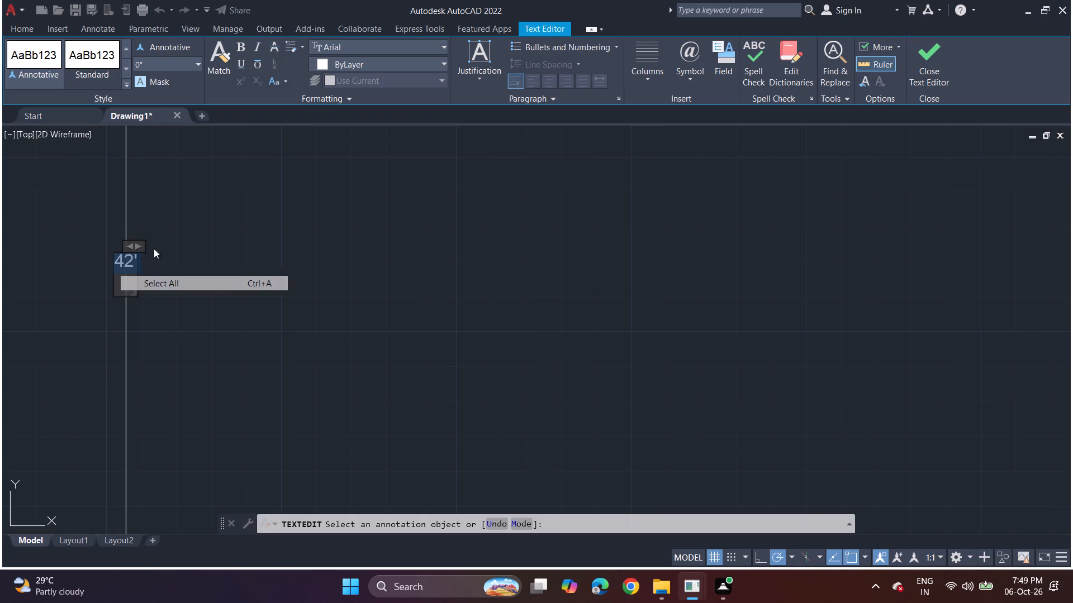
pyautogui.moveTo(163, 63); pyautogui.dragTo(149, 66)
pyautogui.write("1'")
pyautogui.press('Return')
pyautogui.scroll(-9, 380, 232)
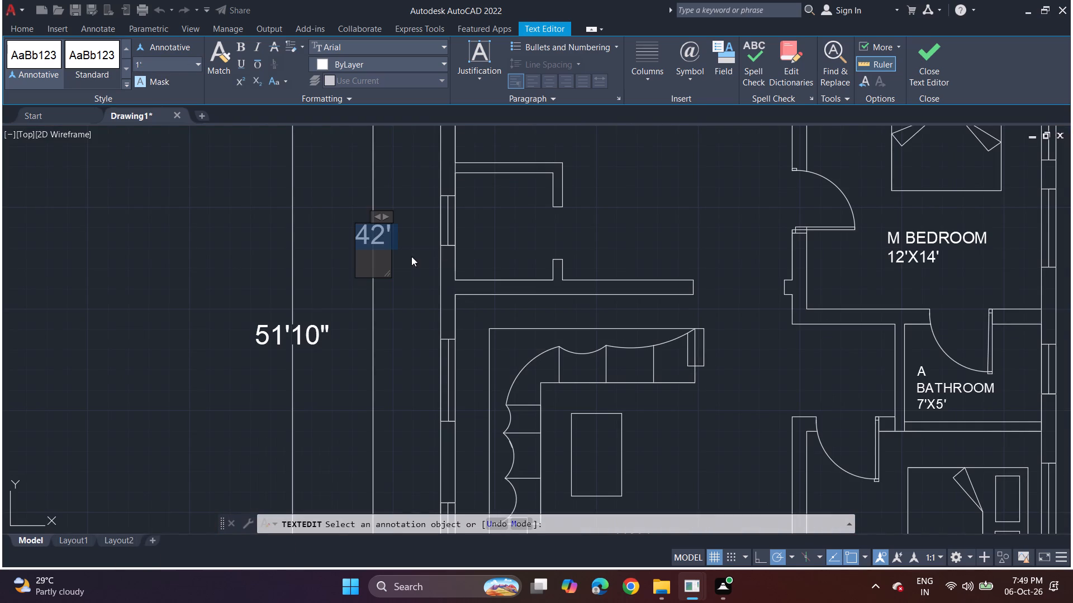
pyautogui.click(409, 255)
# Add multiline text reading DINNING with 11'X4' on a second line, in the space between the kitchen and the small room.
pyautogui.scroll(-2, 407, 257)
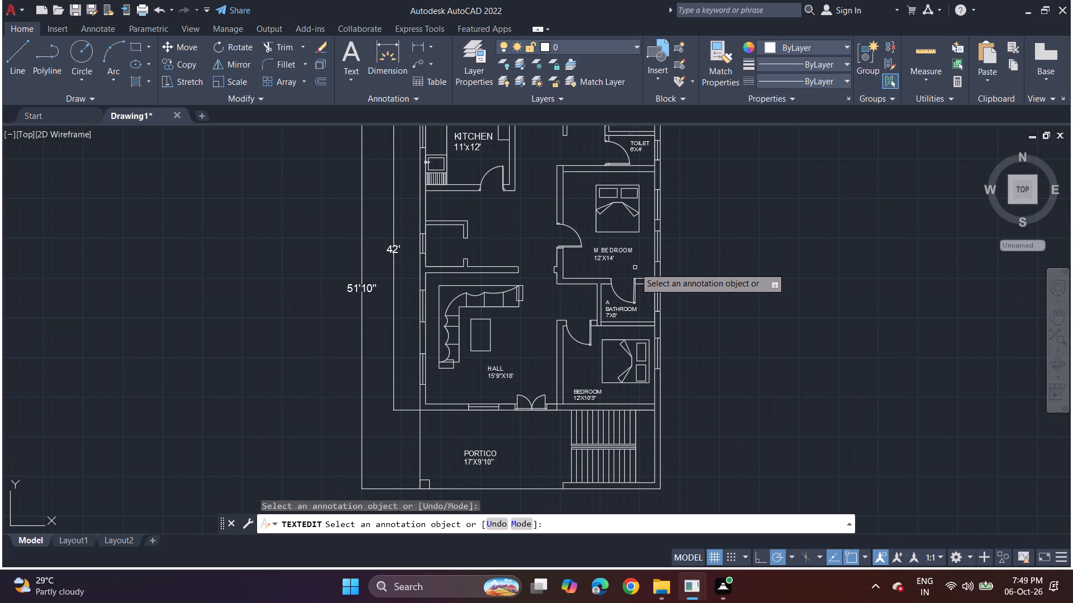
pyautogui.scroll(3, 436, 216)
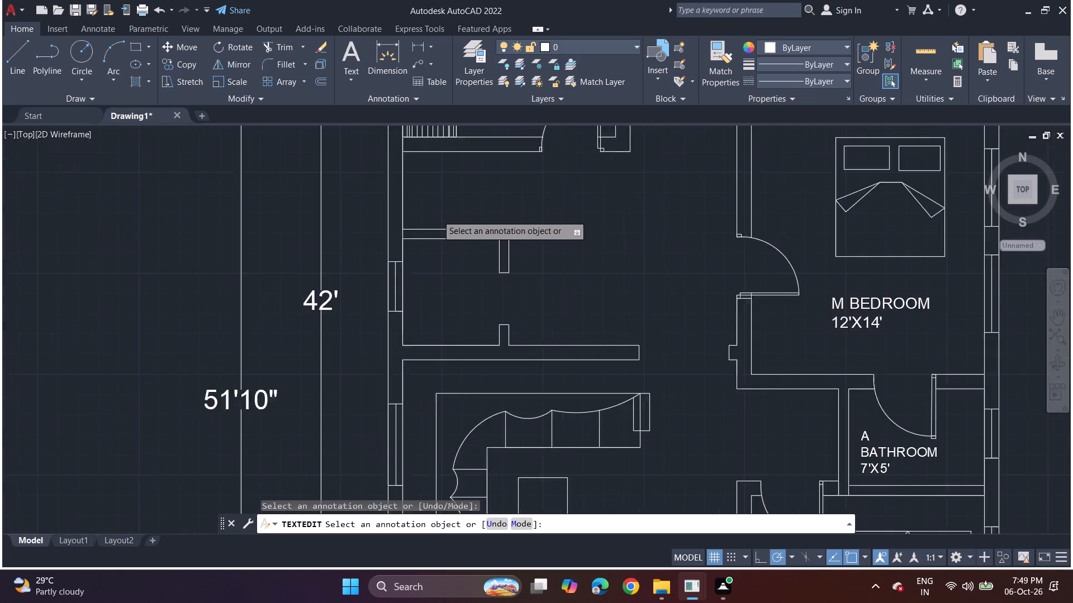
pyautogui.moveTo(438, 205); pyautogui.dragTo(362, 335, button='middle')
pyautogui.click(350, 80)
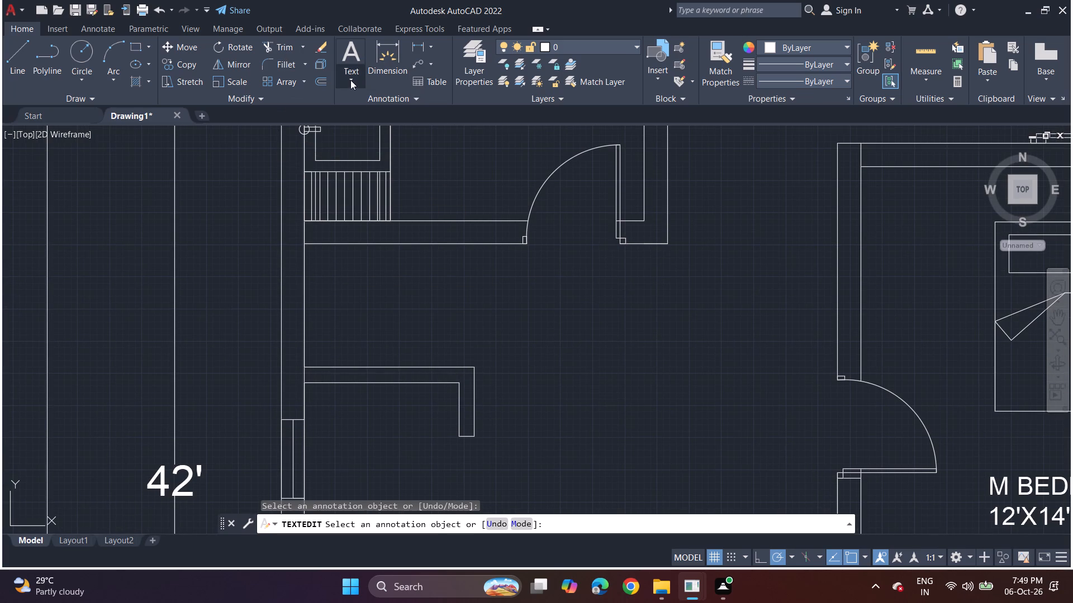
pyautogui.click(367, 106)
pyautogui.doubleClick(330, 294)
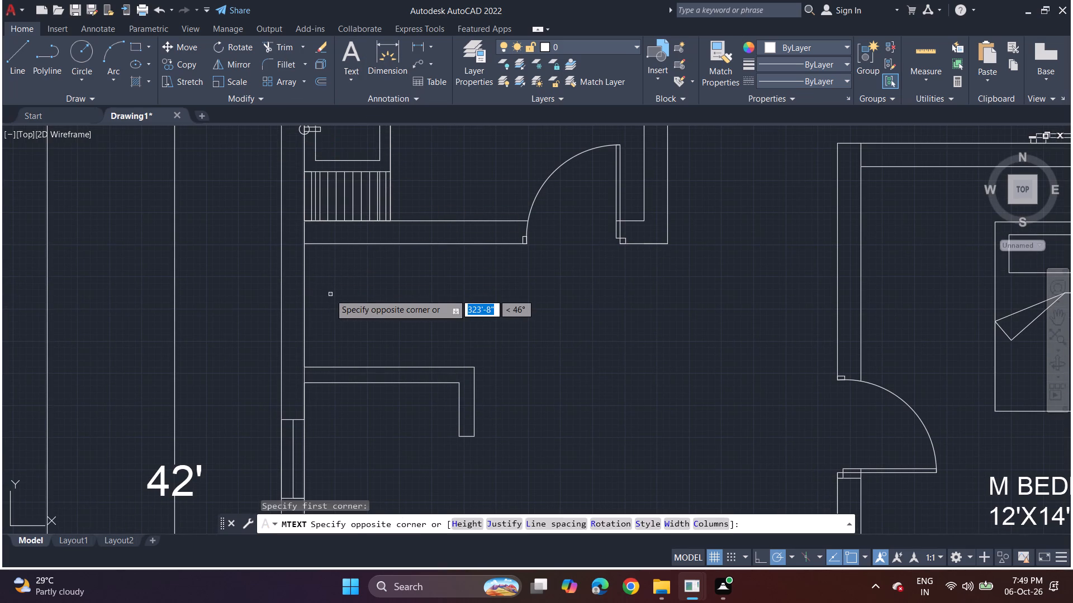
pyautogui.doubleClick(330, 294)
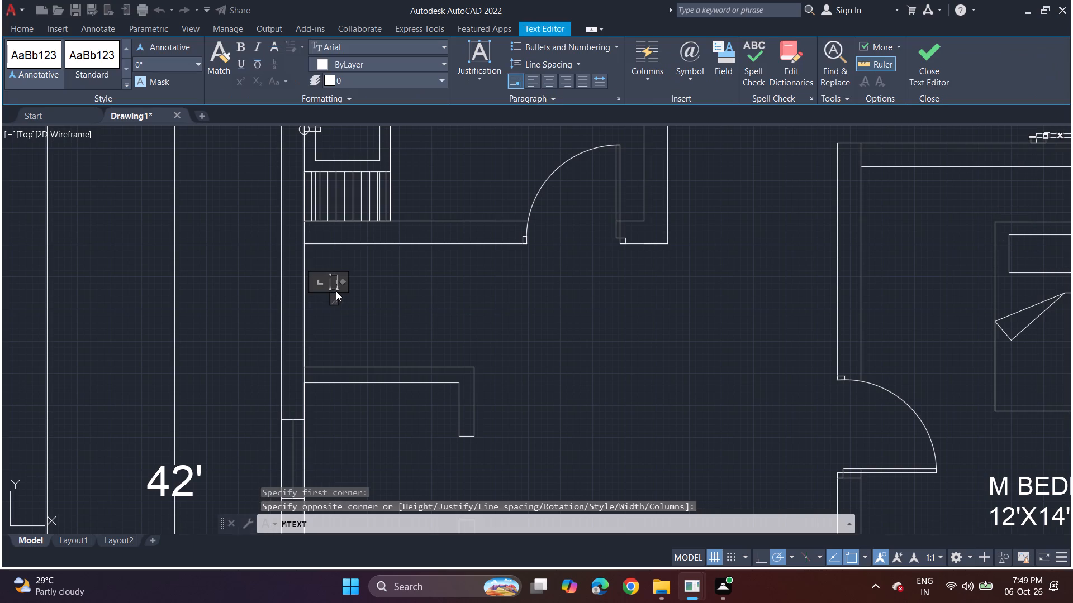
pyautogui.write('DINNING')
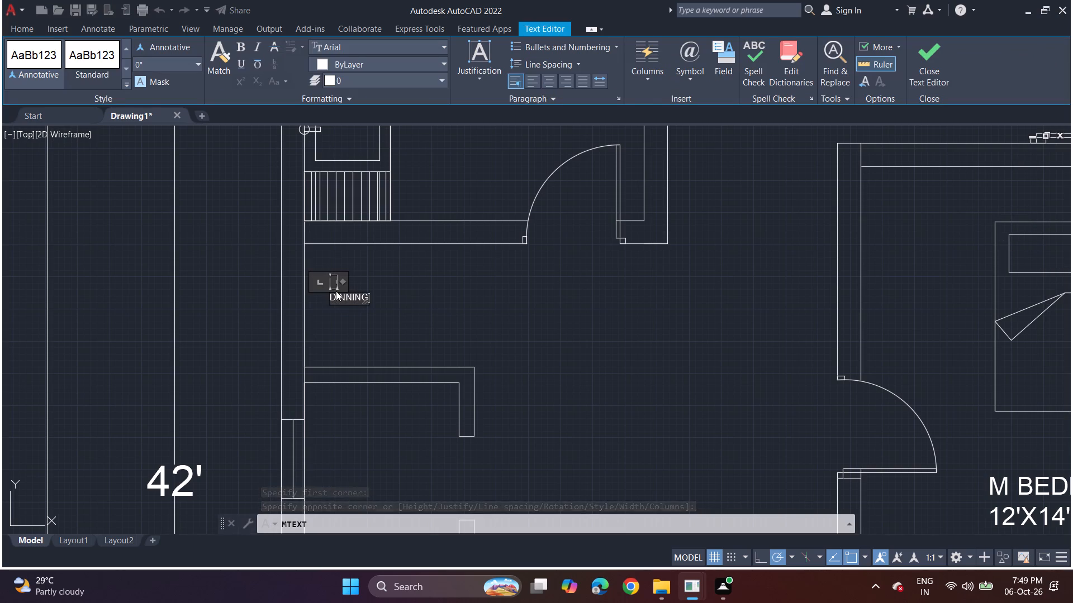
pyautogui.press('Return')
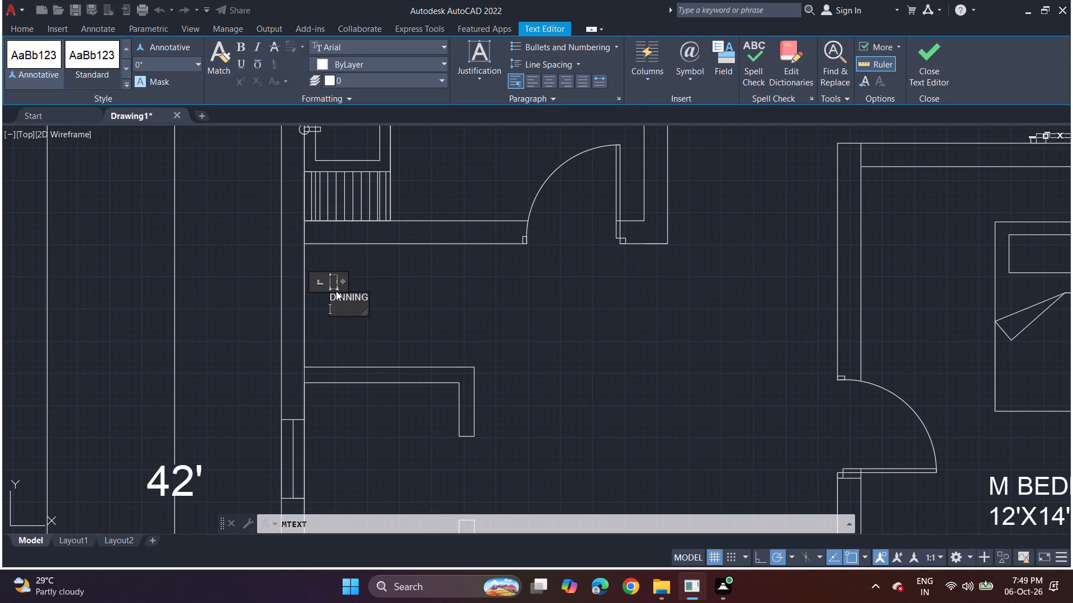
pyautogui.write("11'")
pyautogui.write("X4'")
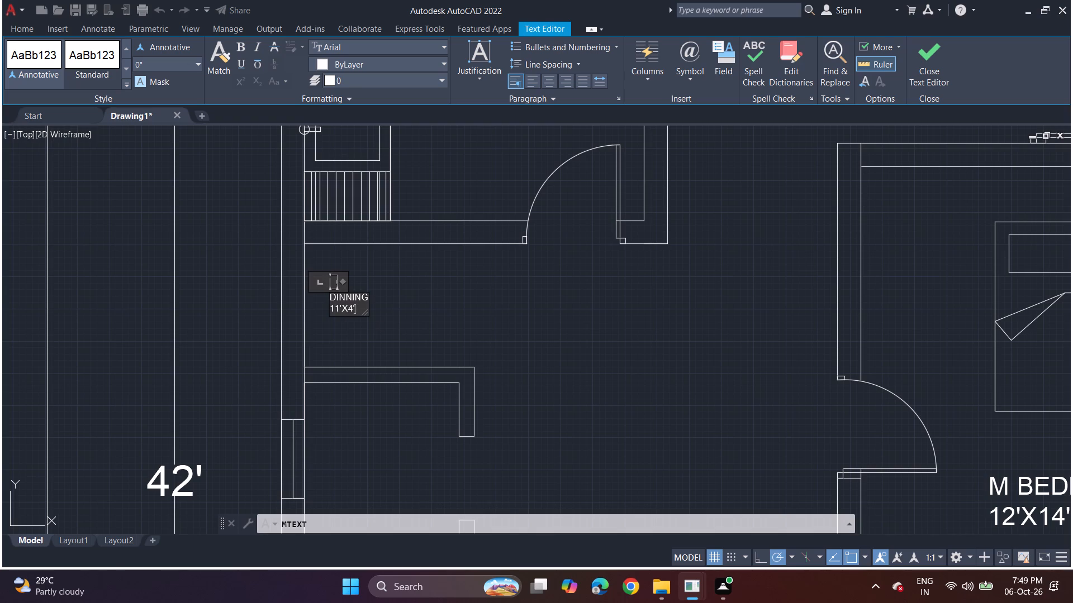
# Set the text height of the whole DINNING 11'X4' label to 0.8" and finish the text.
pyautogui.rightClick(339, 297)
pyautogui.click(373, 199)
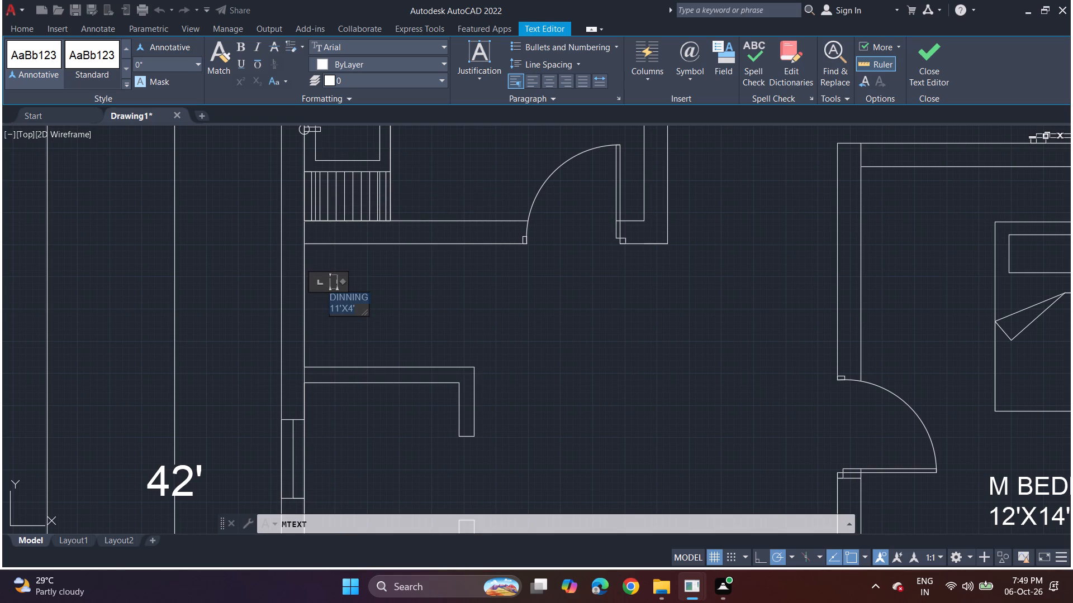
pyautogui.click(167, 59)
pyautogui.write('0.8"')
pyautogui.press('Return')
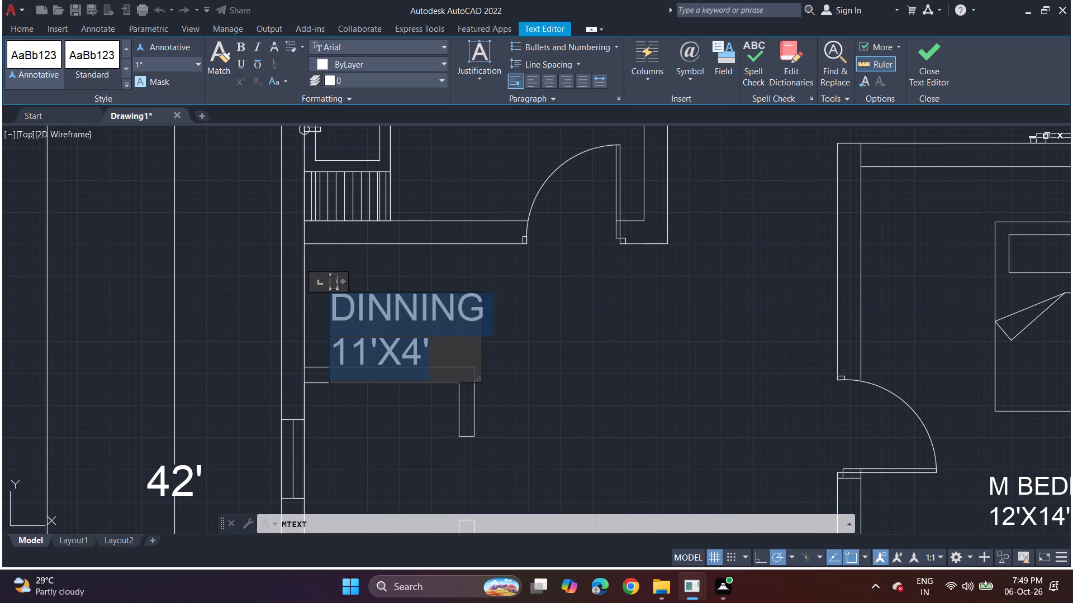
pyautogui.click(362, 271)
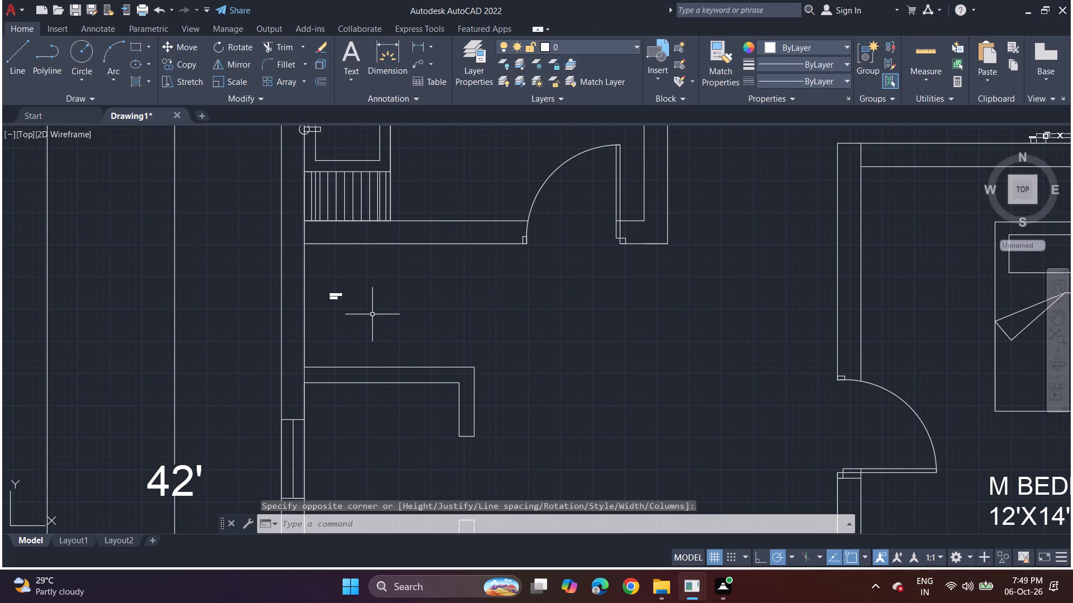
# Reopen the DINNING 11'X4' label, set the height of all its text to 8" and finish the text.
pyautogui.scroll(4, 366, 306)
pyautogui.moveTo(139, 232); pyautogui.dragTo(178, 261)
pyautogui.click(205, 262)
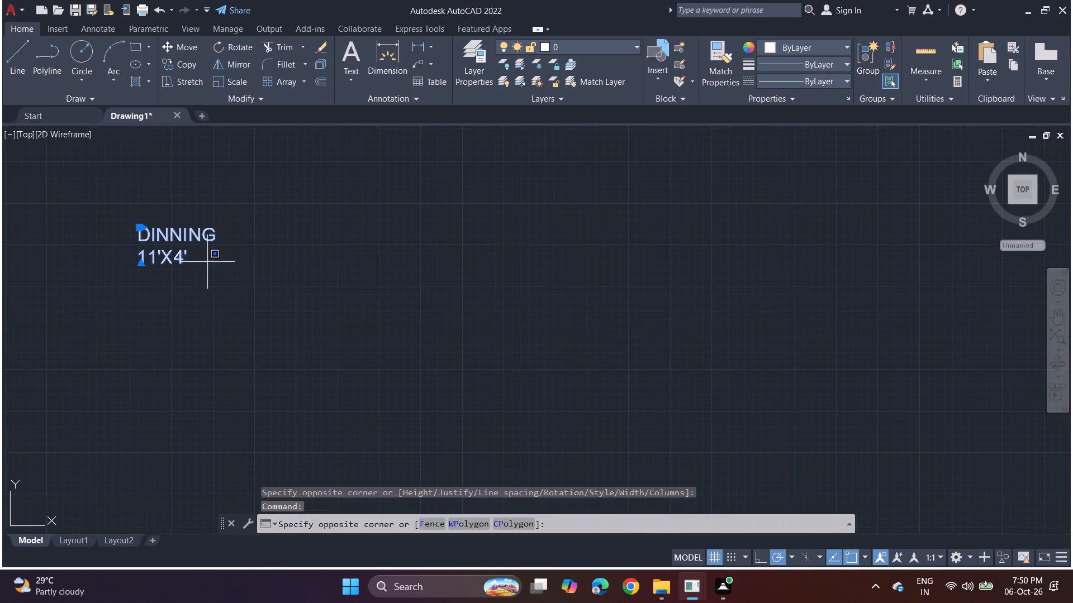
pyautogui.doubleClick(181, 238)
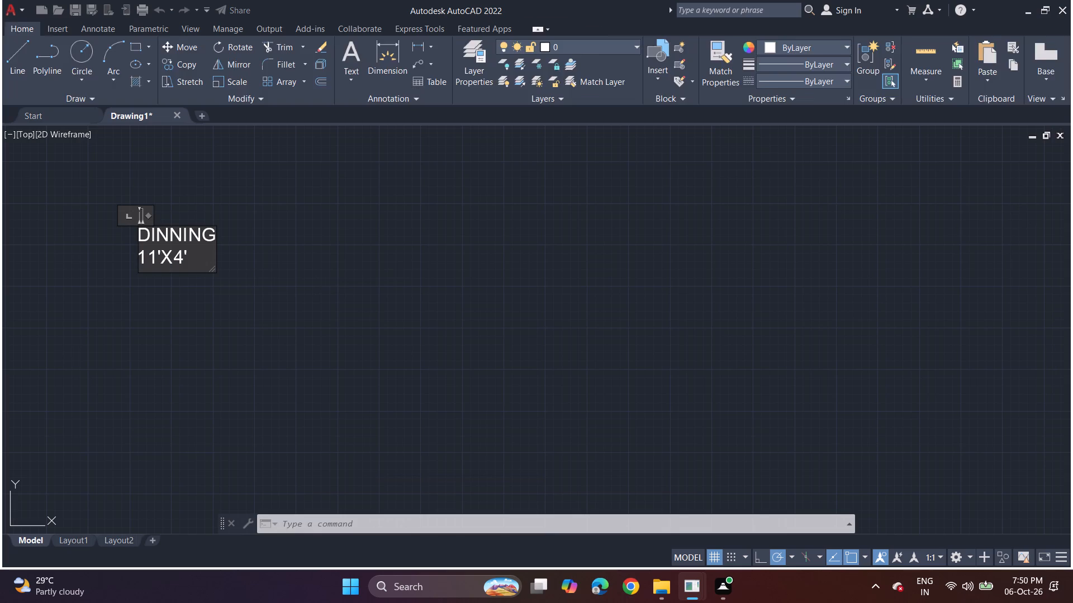
pyautogui.moveTo(199, 259); pyautogui.dragTo(110, 233)
pyautogui.rightClick(162, 236)
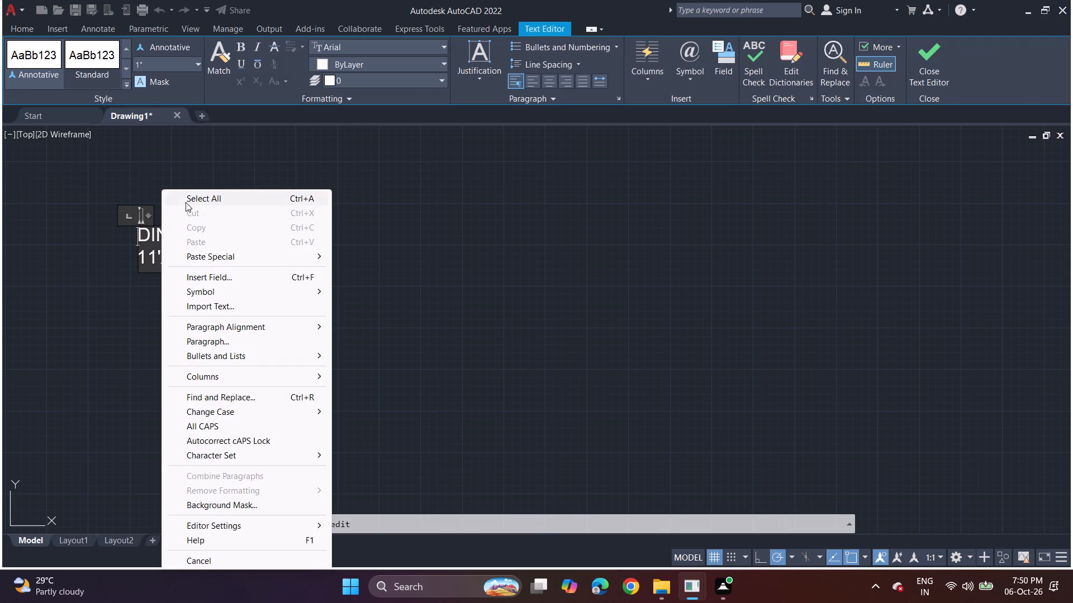
pyautogui.click(186, 202)
pyautogui.click(147, 62)
pyautogui.write('0.')
pyautogui.write('8"')
pyautogui.press('Return')
pyautogui.moveTo(146, 68); pyautogui.dragTo(119, 67)
pyautogui.press('8')
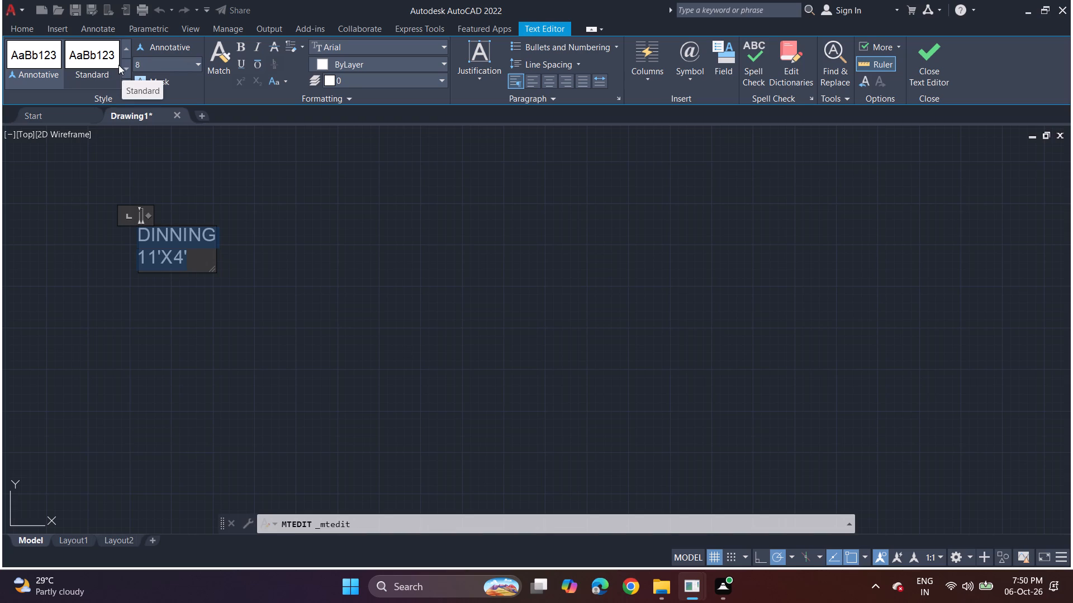
pyautogui.hotkey('shift', '"')
pyautogui.press('Return')
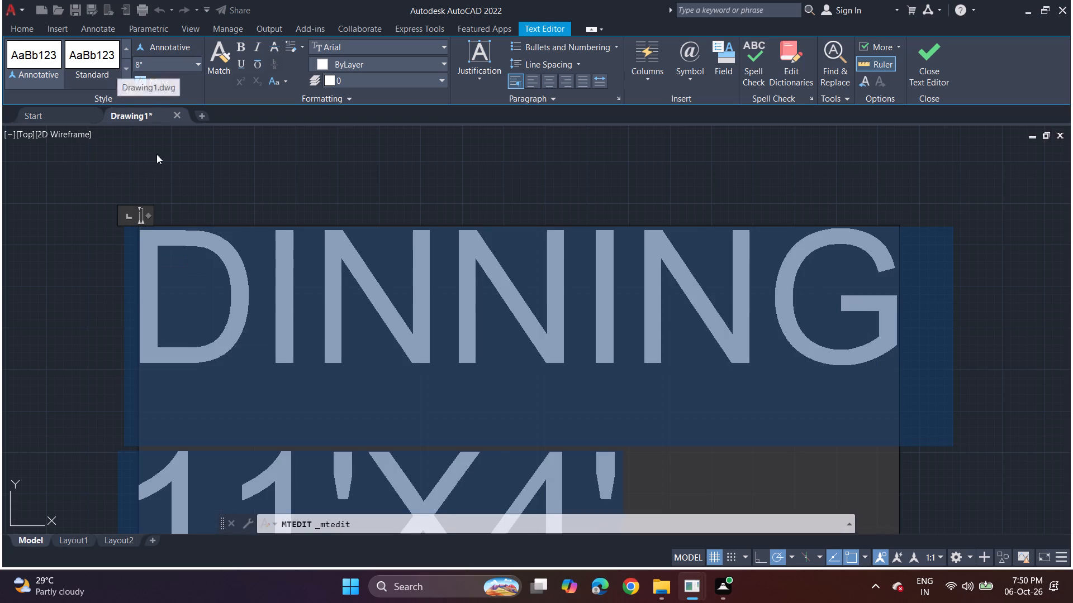
pyautogui.click(163, 199)
# Add multiline text reading POOJA ROOM with 5'X5' on a second line, inside the small room between the dining space and hall.
pyautogui.scroll(-4, 165, 199)
pyautogui.moveTo(201, 226); pyautogui.dragTo(240, 175, button='middle')
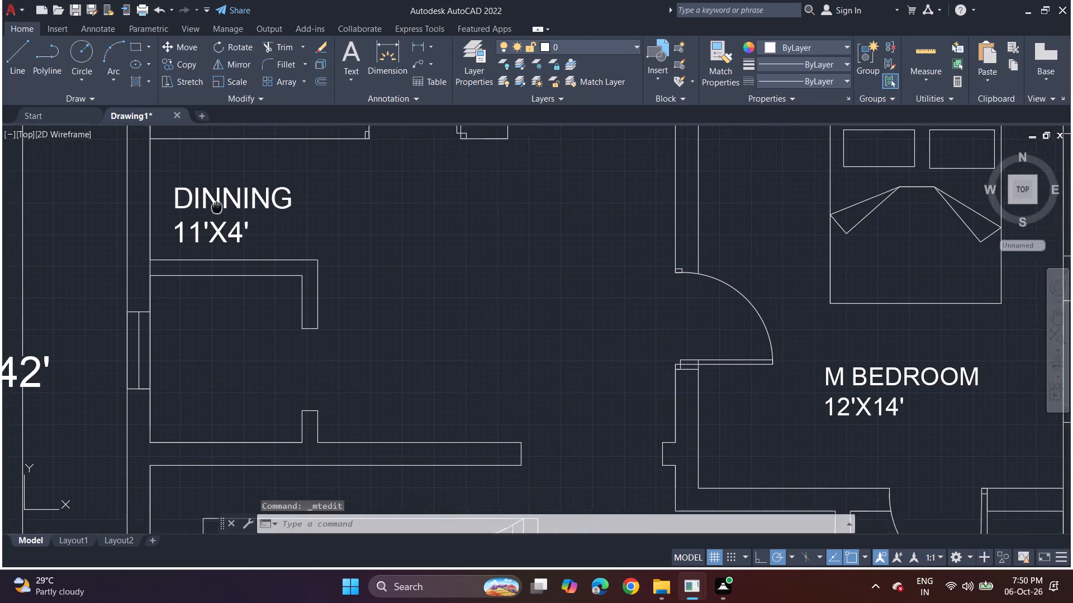
pyautogui.moveTo(240, 175); pyautogui.dragTo(251, 157, button='middle')
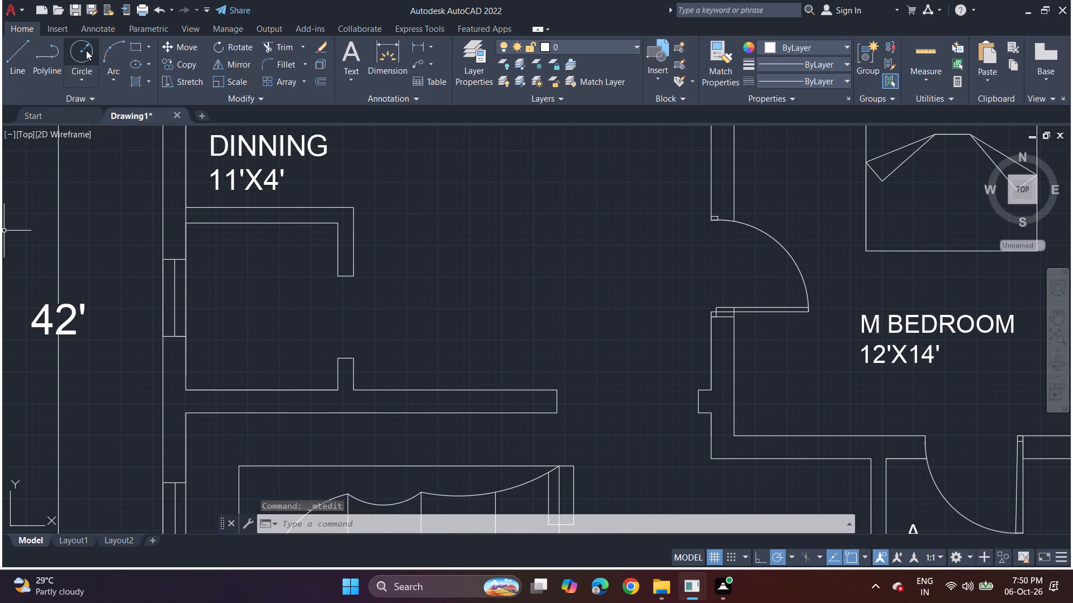
pyautogui.click(343, 87)
pyautogui.click(354, 104)
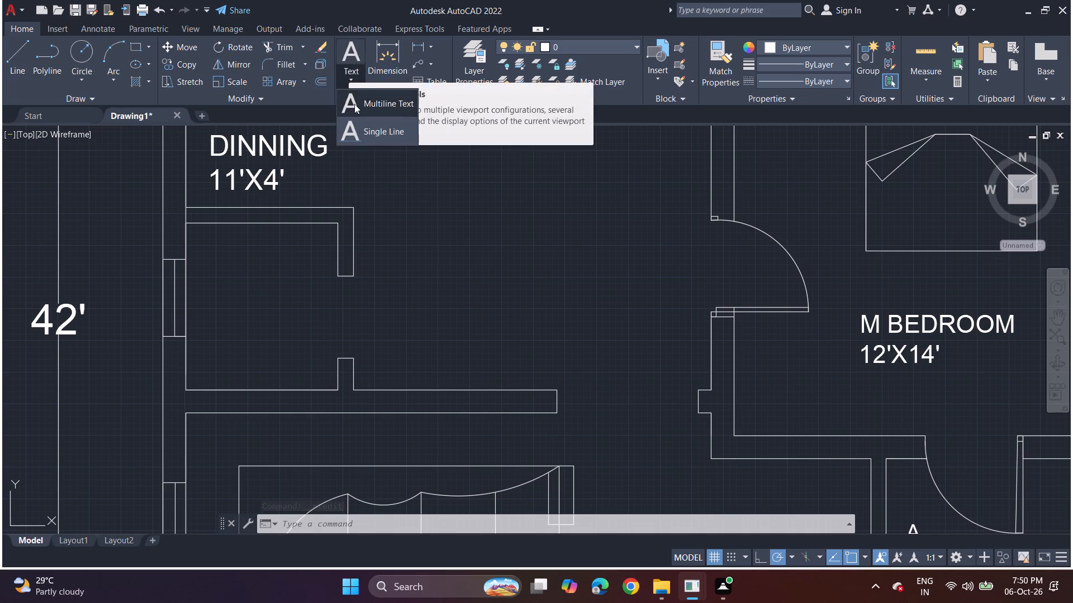
pyautogui.doubleClick(216, 298)
pyautogui.doubleClick(216, 298)
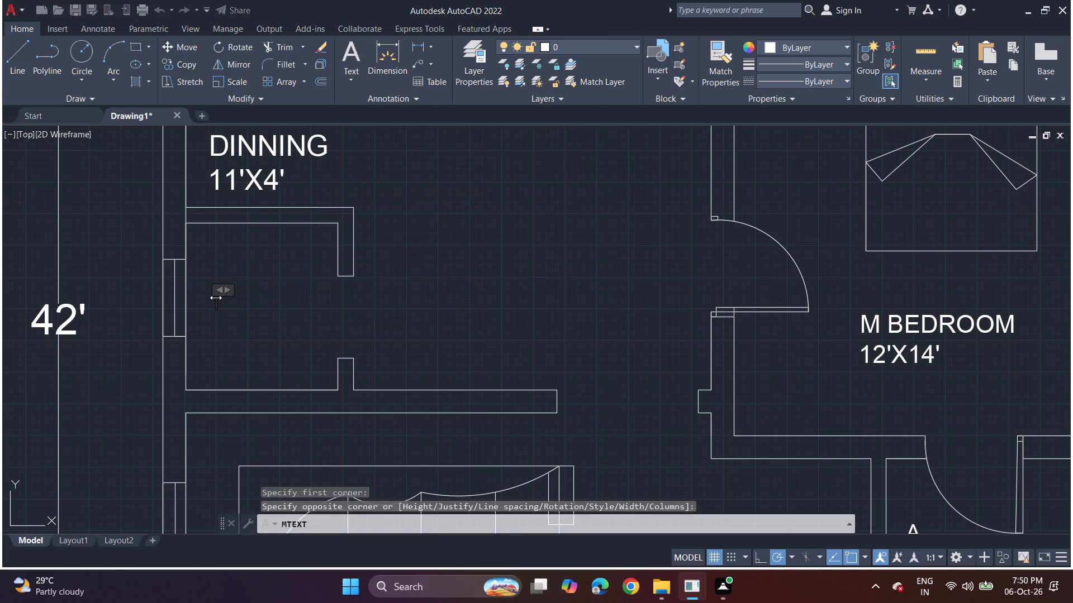
pyautogui.write('POOJ')
pyautogui.press('a')
pyautogui.press('space')
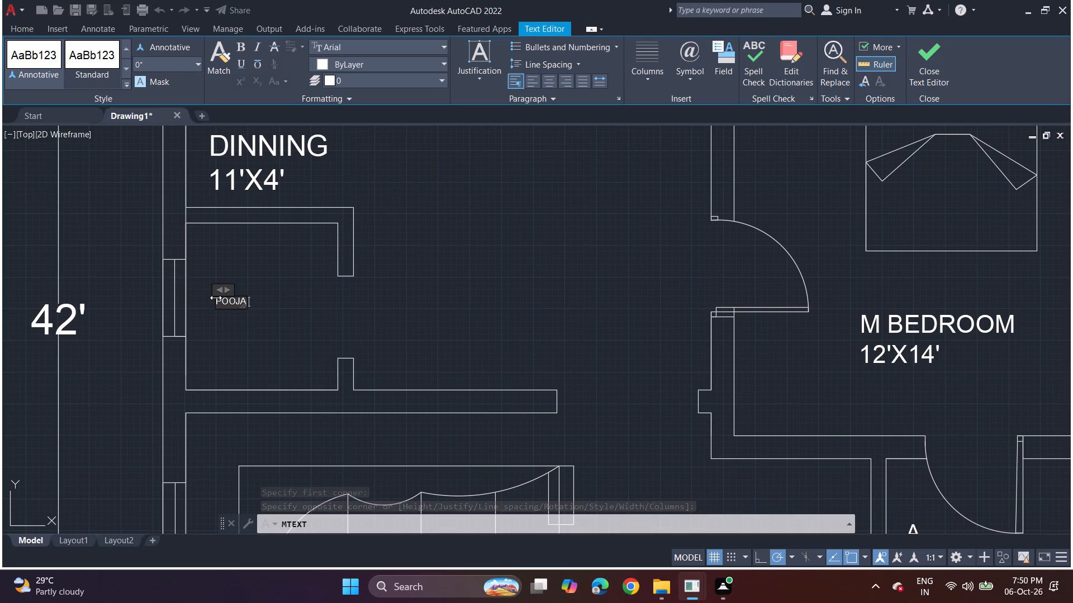
pyautogui.write('ROOM')
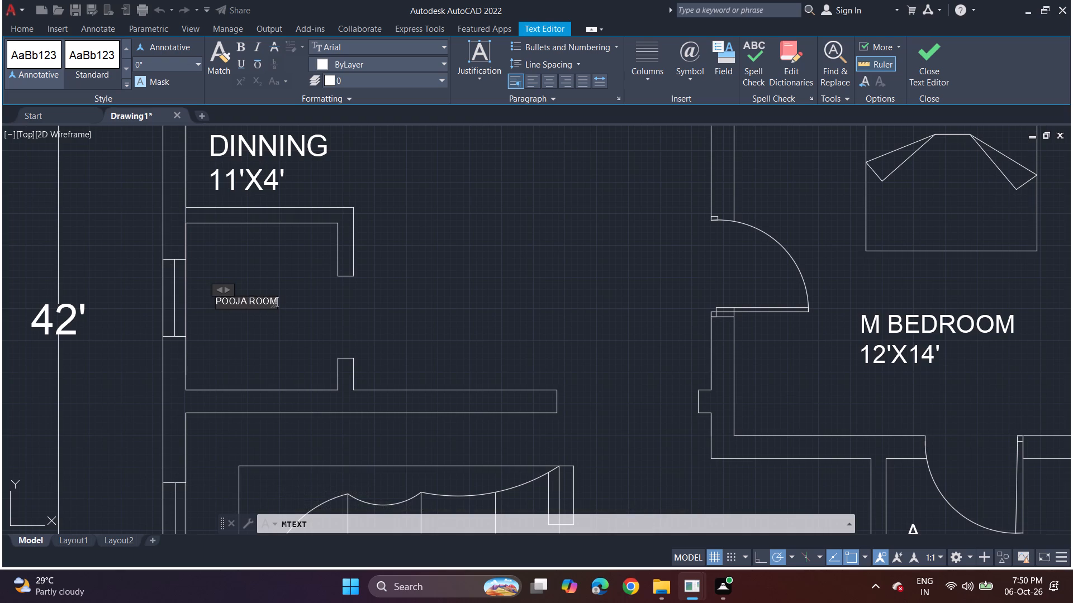
pyautogui.press('Return')
pyautogui.press('5')
pyautogui.press("'")
pyautogui.write("X5'")
# Set the text height of the whole POOJA ROOM 5'X5' label to 8" and finish the text.
pyautogui.rightClick(254, 309)
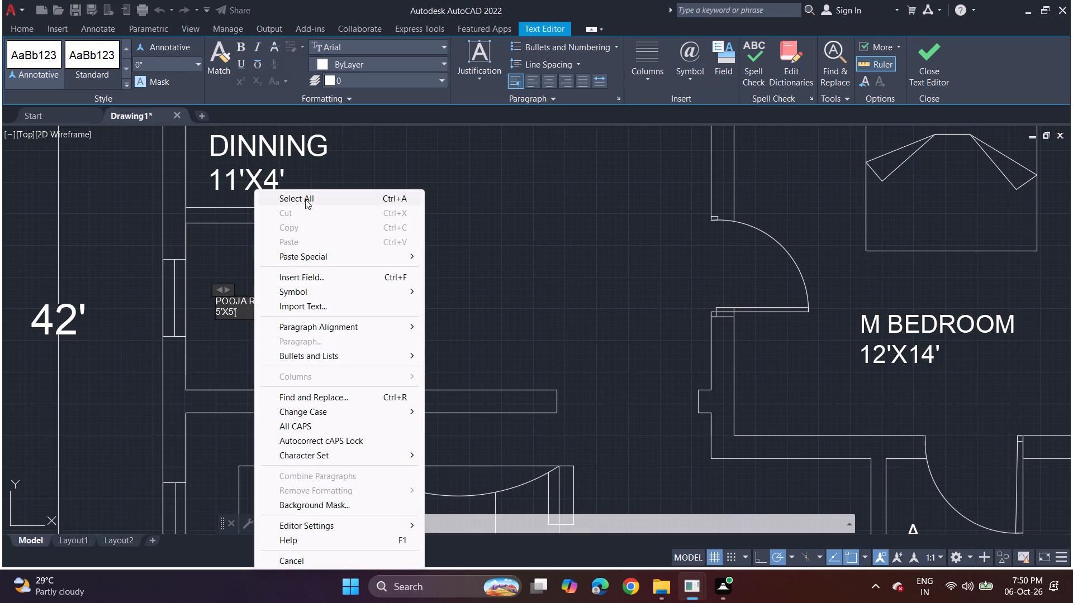
pyautogui.click(305, 199)
pyautogui.click(179, 64)
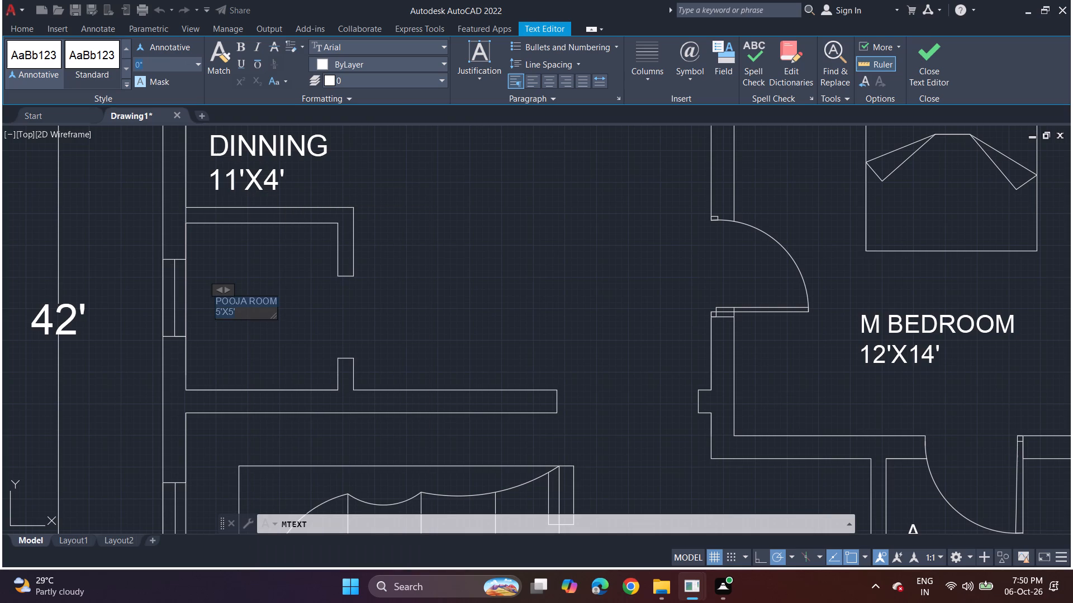
pyautogui.write('8"')
pyautogui.press('Return')
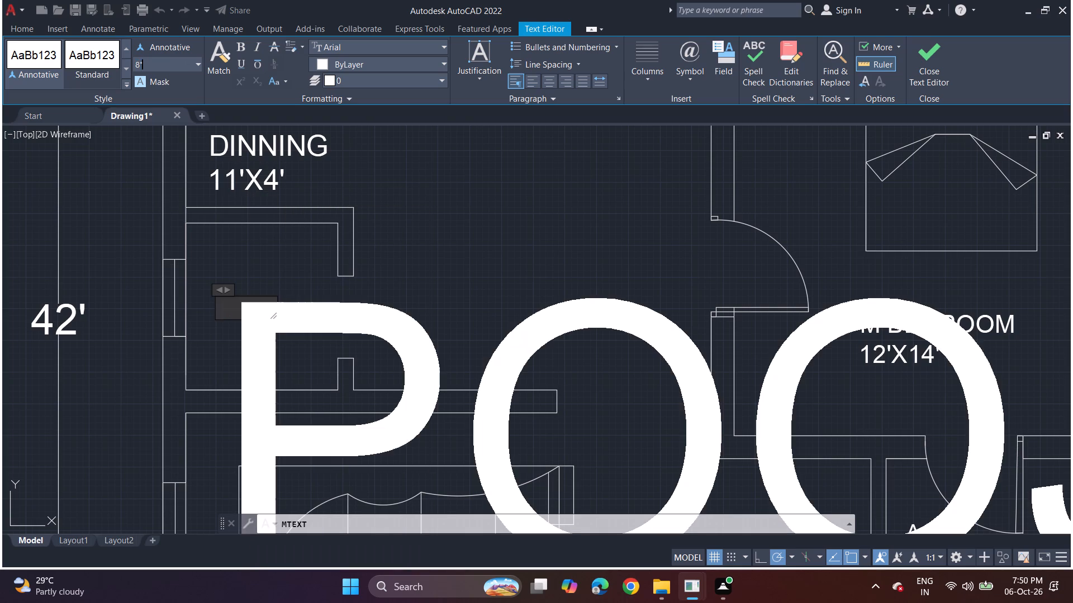
pyautogui.click(236, 256)
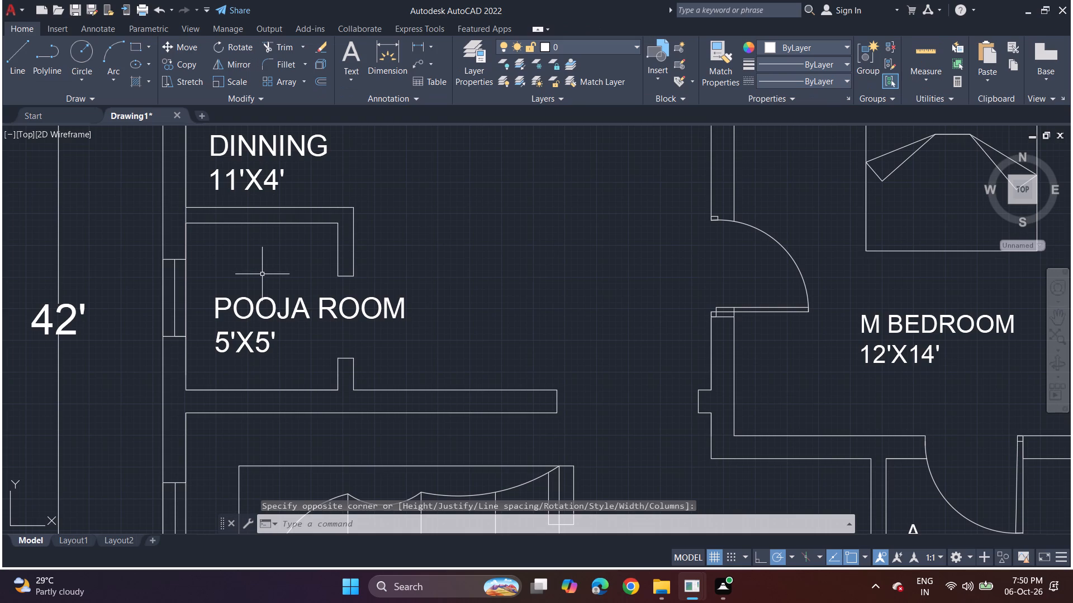
# Draw a rectangular border about 58'-4" wide and 74'-3" high around the whole floor plan and its dimensions.
pyautogui.scroll(-2, 277, 321)
pyautogui.scroll(-2, 369, 323)
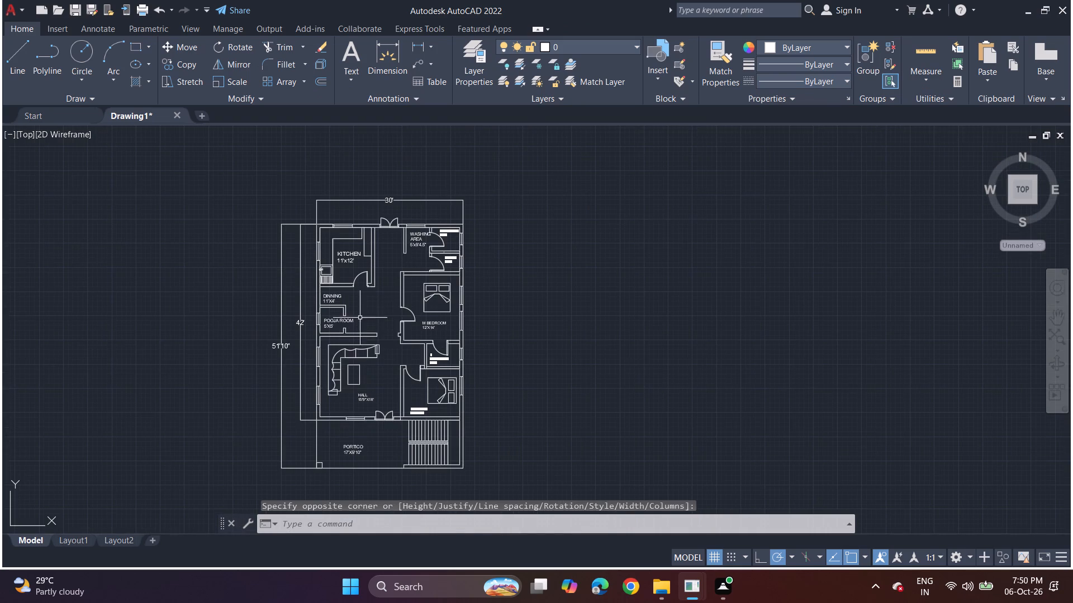
pyautogui.moveTo(389, 312); pyautogui.dragTo(332, 290, button='middle')
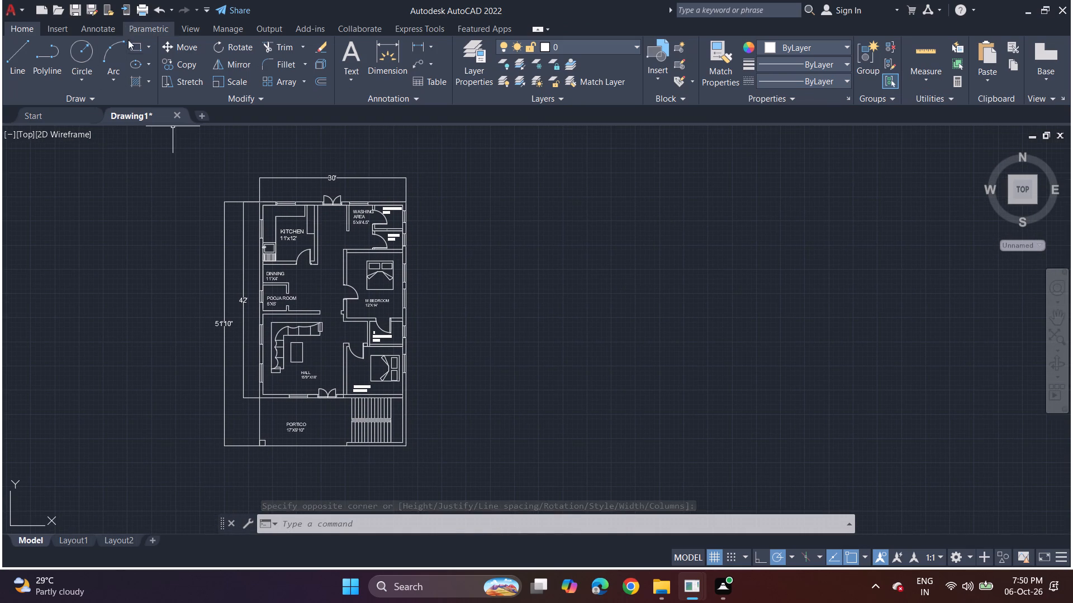
pyautogui.click(133, 44)
pyautogui.moveTo(189, 138); pyautogui.dragTo(288, 394)
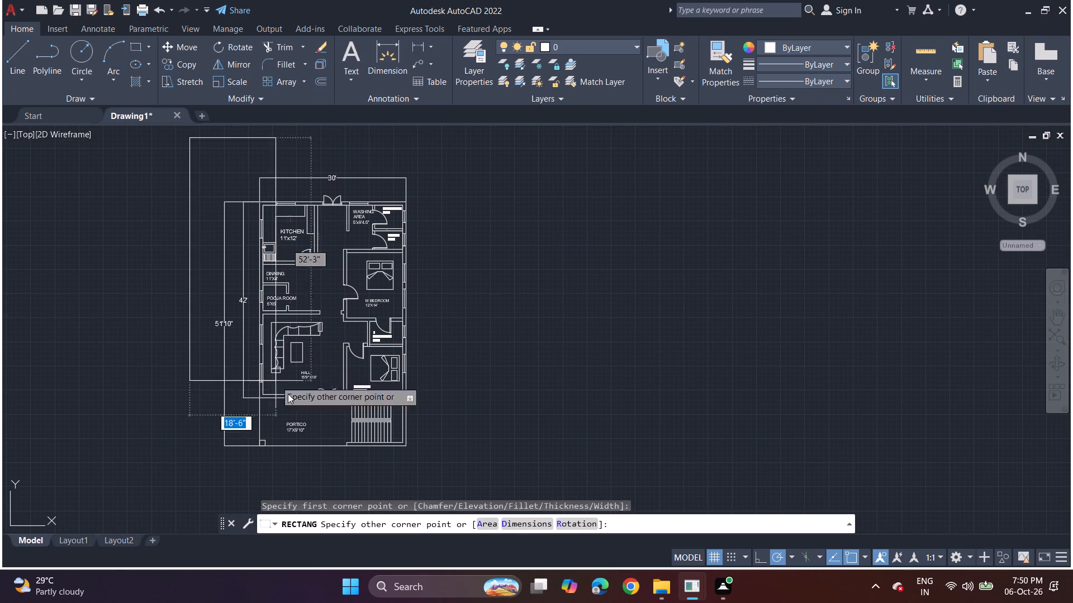
pyautogui.moveTo(288, 394); pyautogui.dragTo(460, 483)
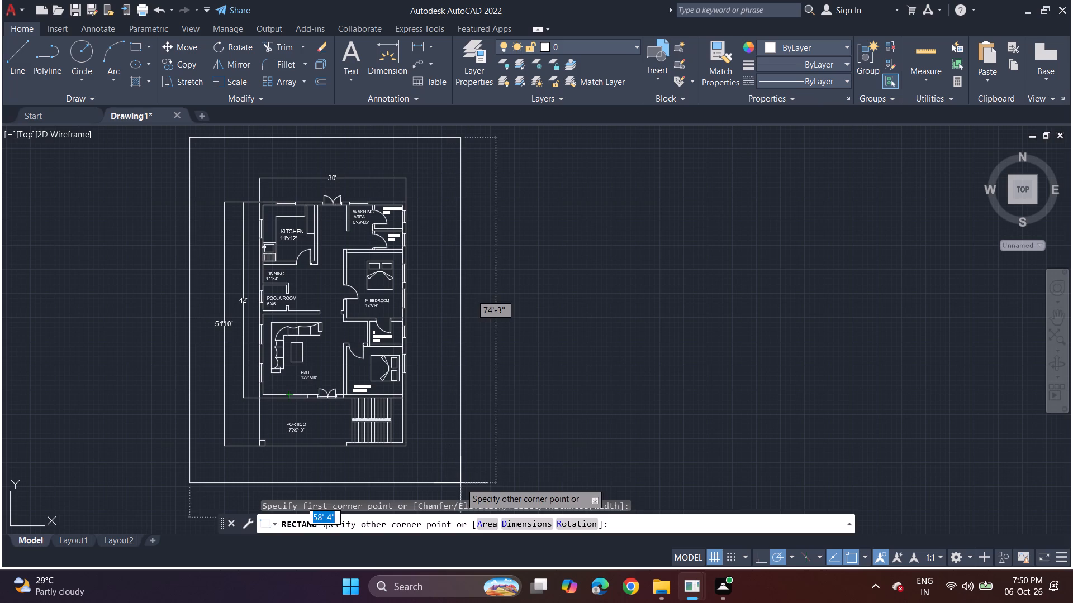
pyautogui.click(460, 483)
pyautogui.scroll(-1, 436, 336)
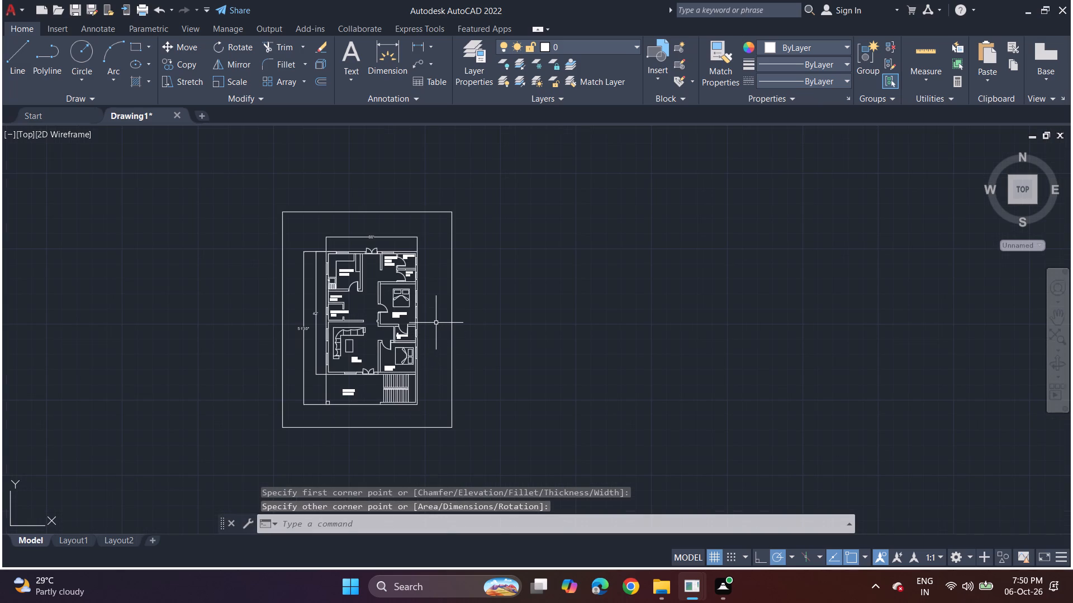
# Start saving the drawing and enter the file name 2BHK FLOOR PLAN WITH FURNITURE.
pyautogui.hotkey('ctrl', 's')
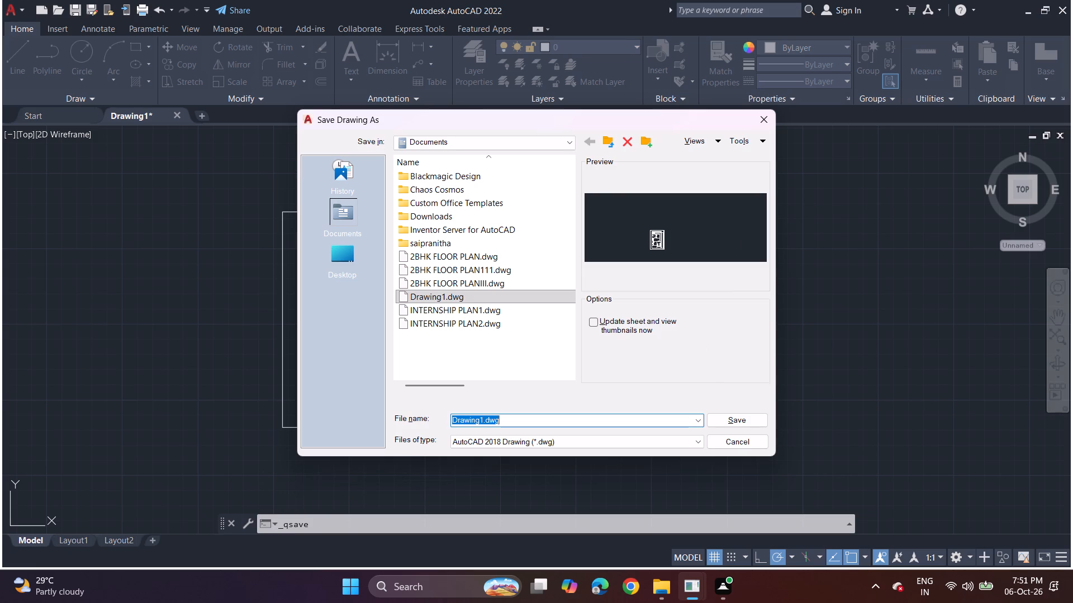
pyautogui.press('BackSpace')
pyautogui.write('2BHK')
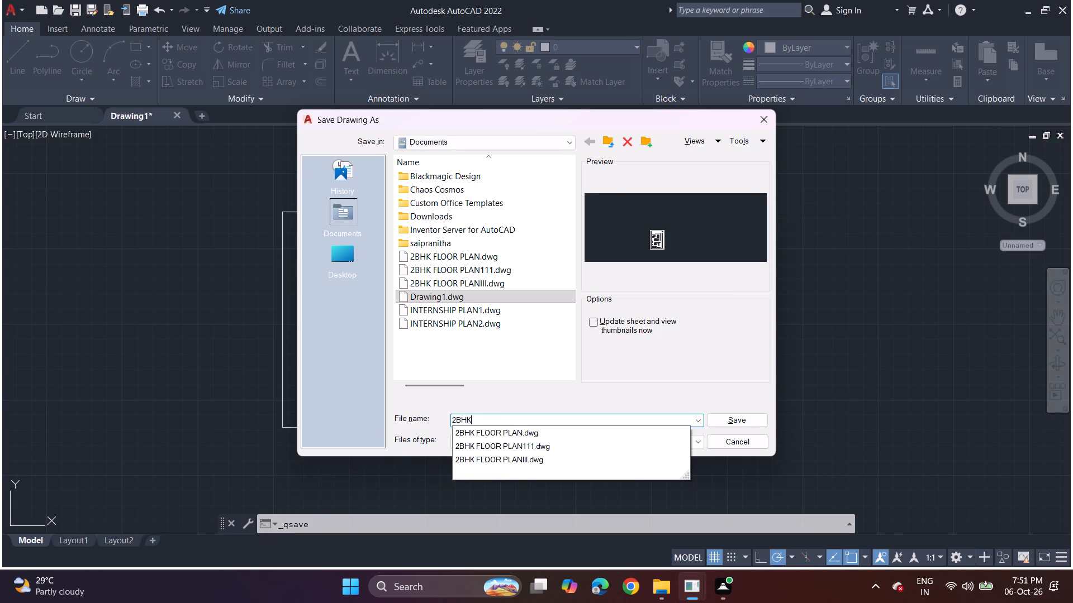
pyautogui.press('space')
pyautogui.write('FLOOR')
pyautogui.press('space')
pyautogui.write('PLAN WITH')
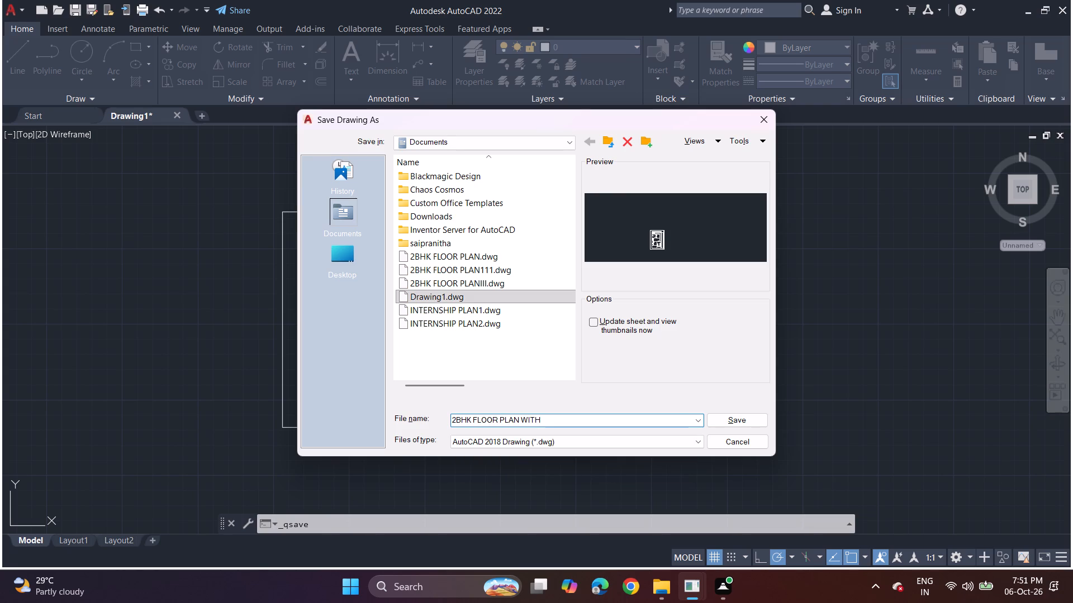
pyautogui.press('space')
pyautogui.write('FURNITURE')
# Save the drawing in the VAMSHI INTERIOR folder on the Windows (C:) drive.
pyautogui.click(441, 140)
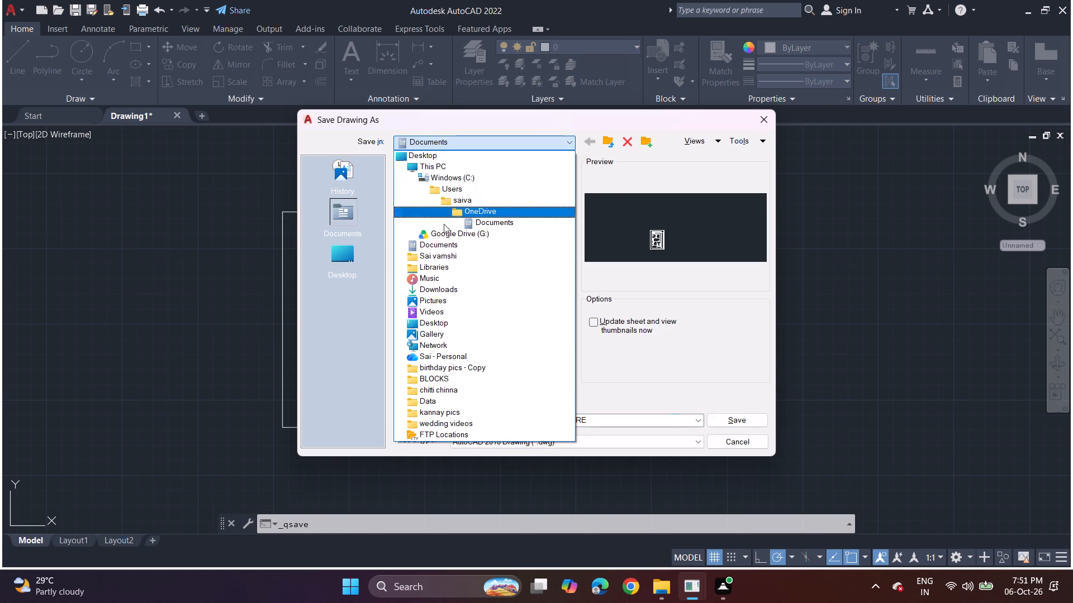
pyautogui.scroll(-5, 445, 257)
pyautogui.scroll(-3, 452, 307)
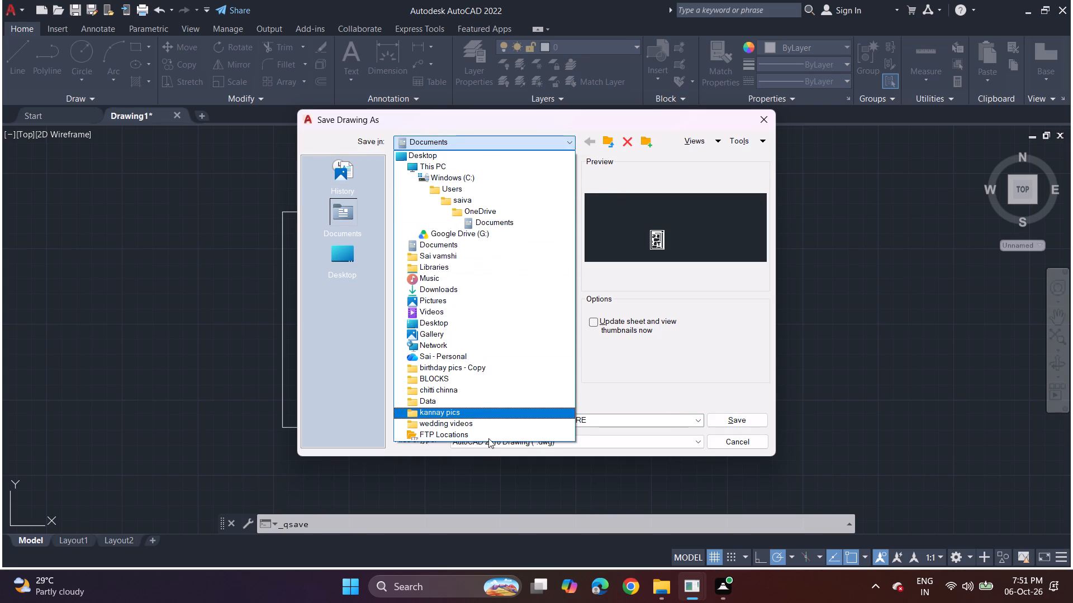
pyautogui.scroll(-4, 487, 412)
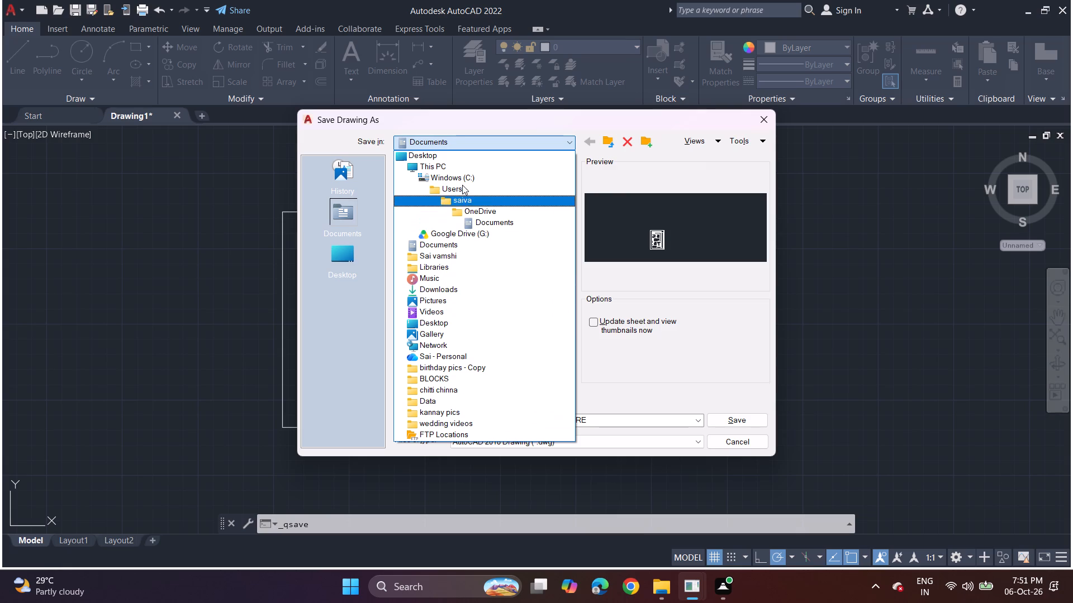
pyautogui.click(452, 166)
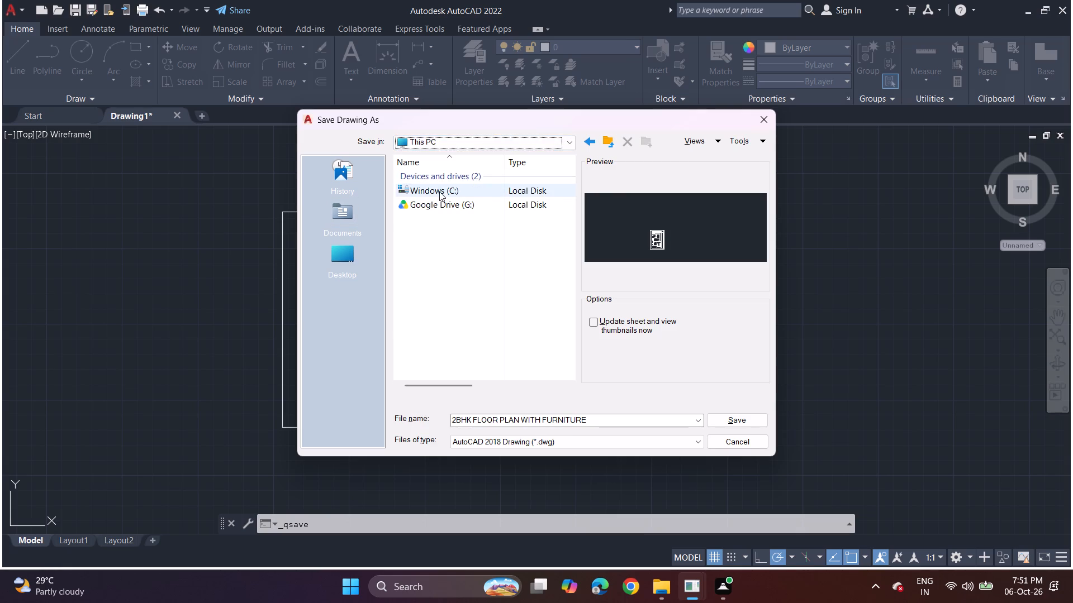
pyautogui.doubleClick(439, 191)
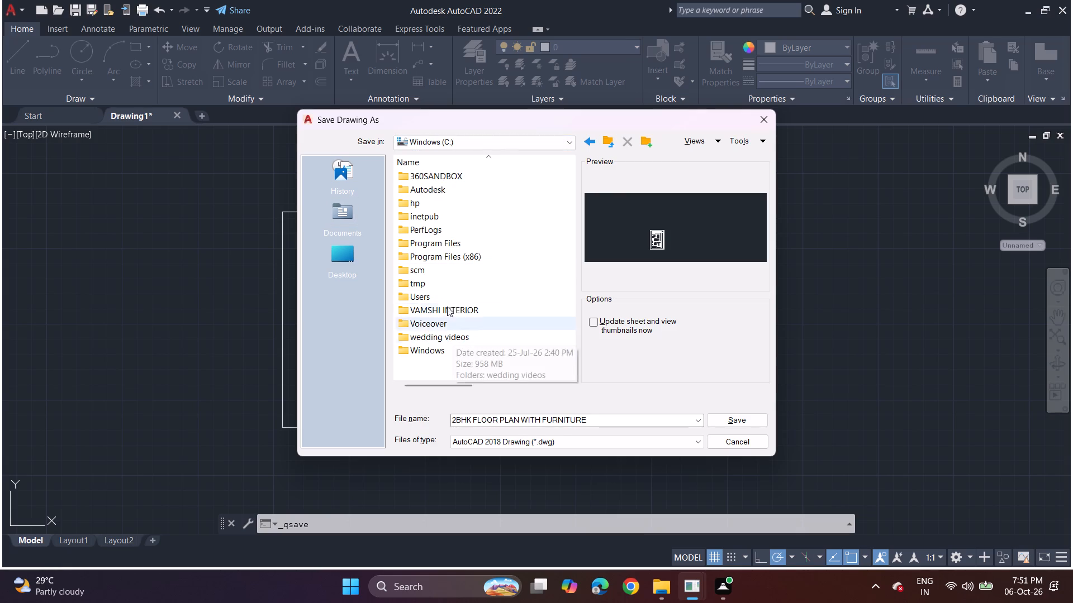
pyautogui.click(449, 311)
pyautogui.doubleClick(447, 311)
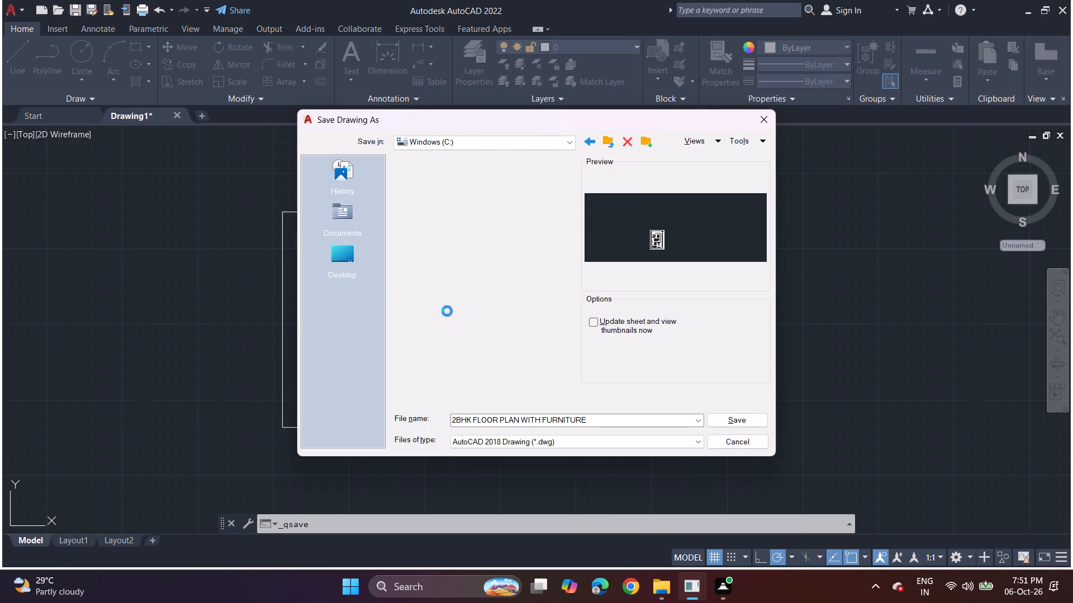
pyautogui.click(738, 422)
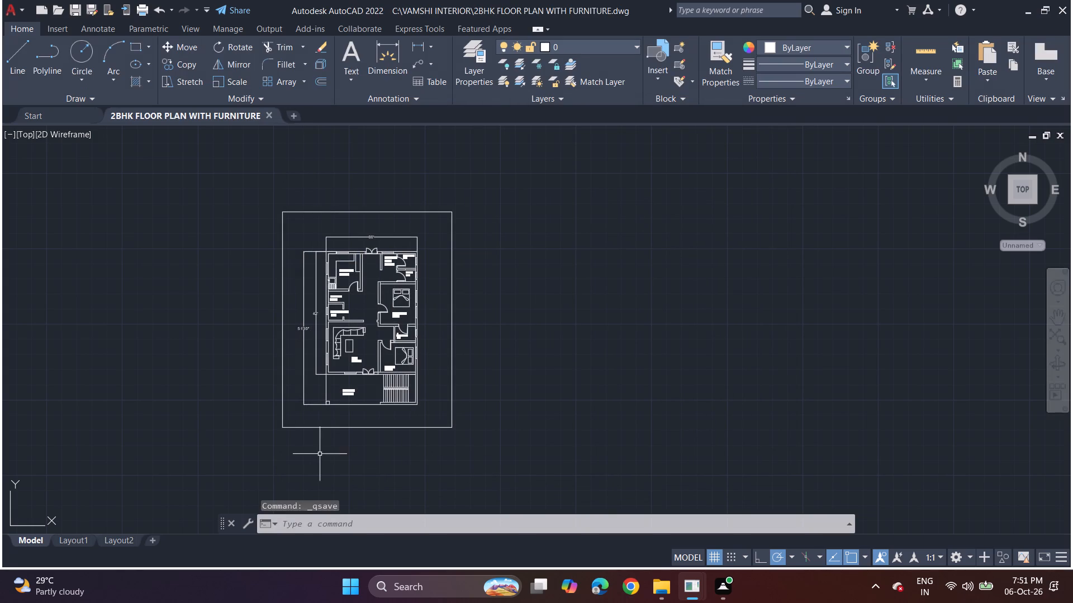
# Set up a plot with the AutoCAD PDF (High Quality Print).pc3 plotter and ISO expand A4 (210.00 x 297.00 MM) paper.
pyautogui.hotkey('ctrl', 'p')
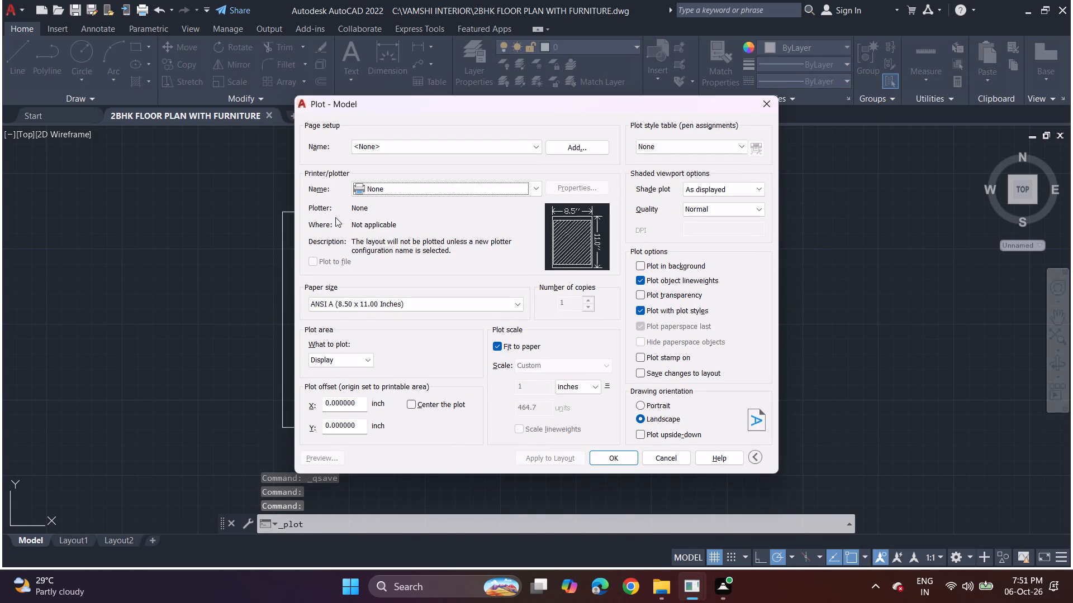
pyautogui.click(367, 191)
pyautogui.click(400, 252)
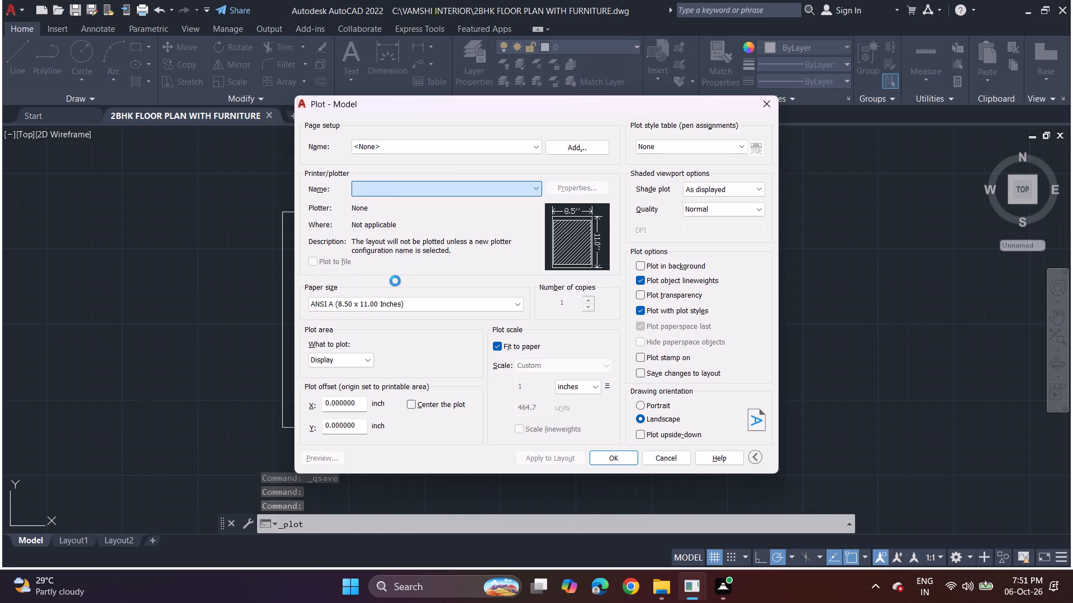
pyautogui.click(371, 303)
pyautogui.scroll(-1, 395, 505)
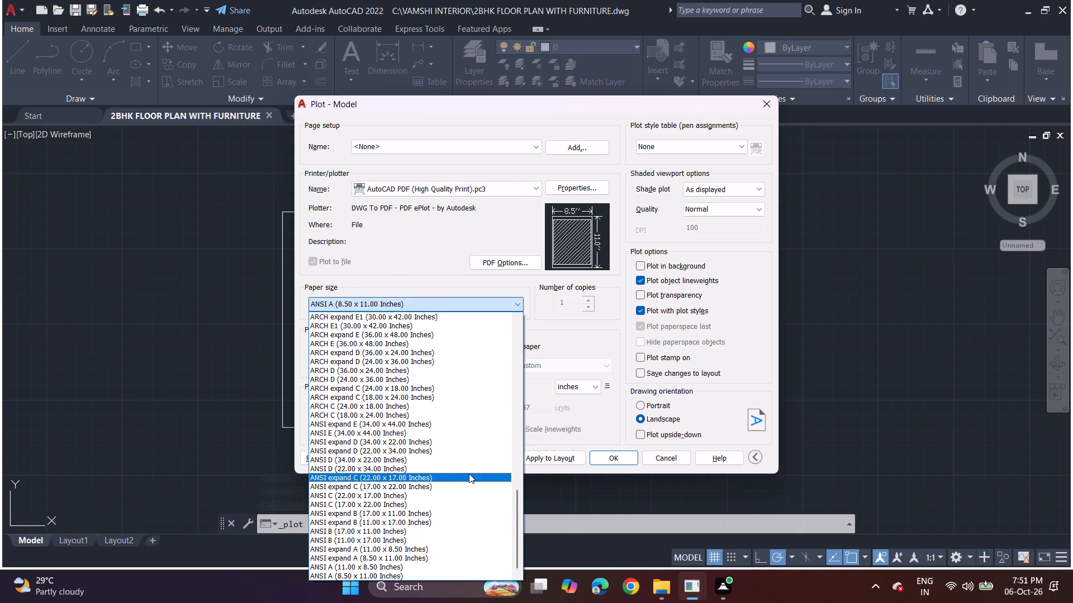
pyautogui.moveTo(516, 432); pyautogui.dragTo(517, 473)
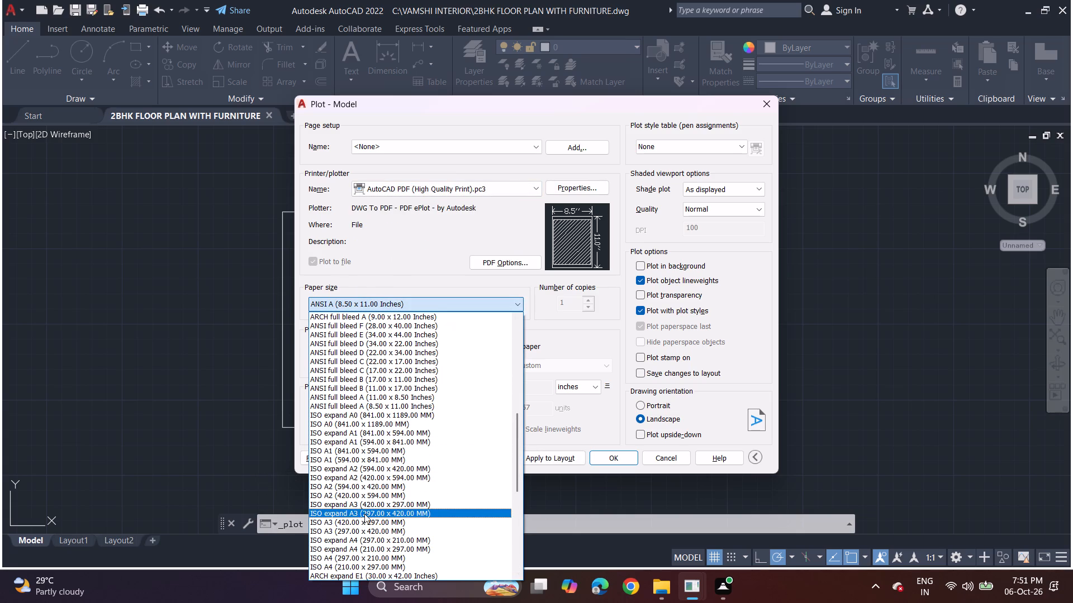
pyautogui.click(367, 550)
# Set the plot area to a window that matches opposite corners of the rectangular border around the plan.
pyautogui.click(329, 359)
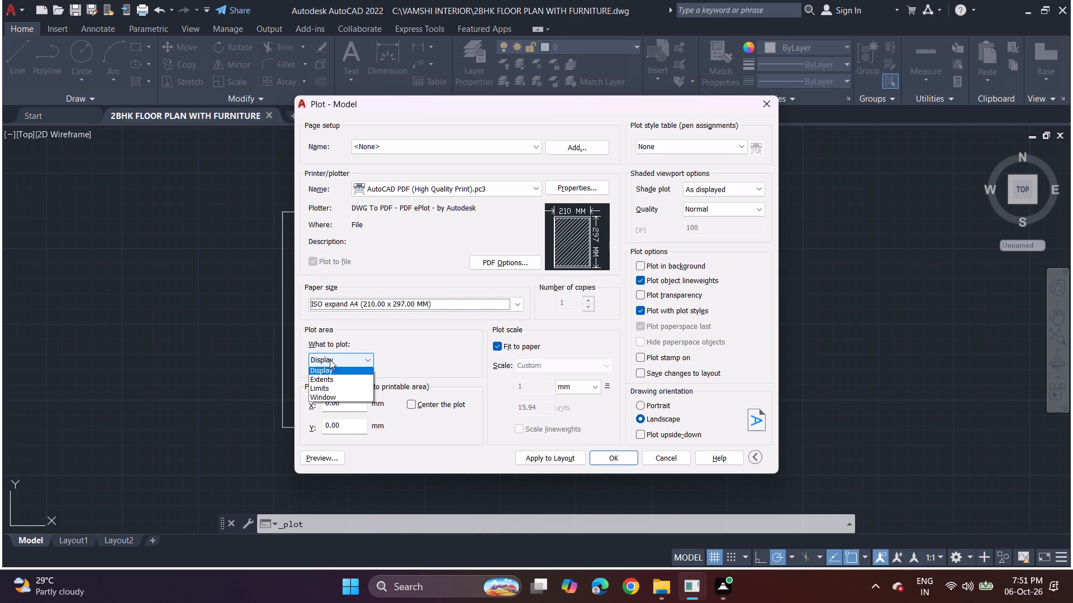
pyautogui.click(341, 396)
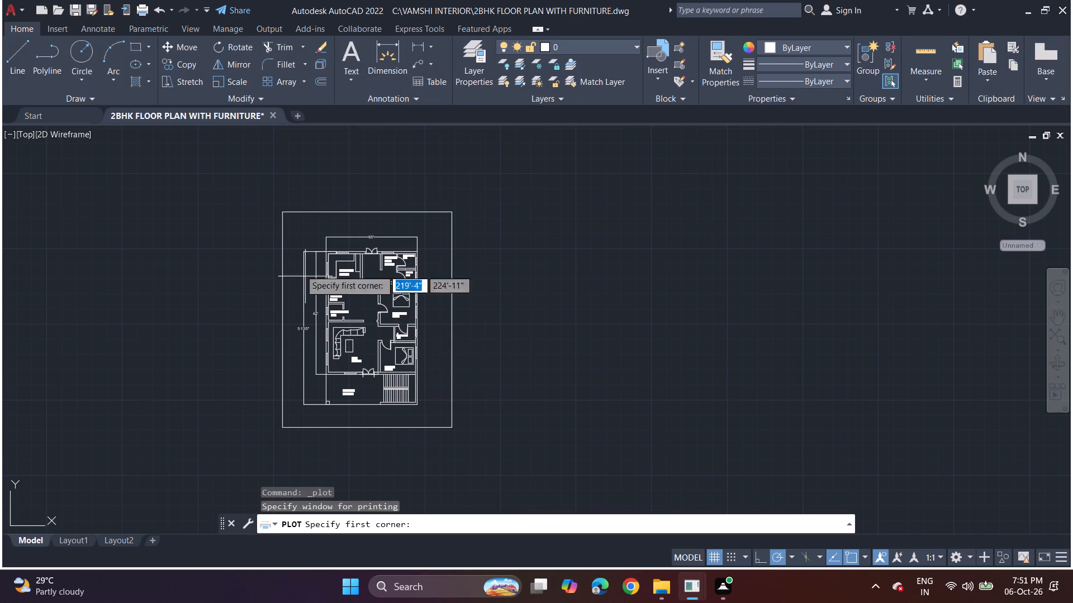
pyautogui.click(281, 217)
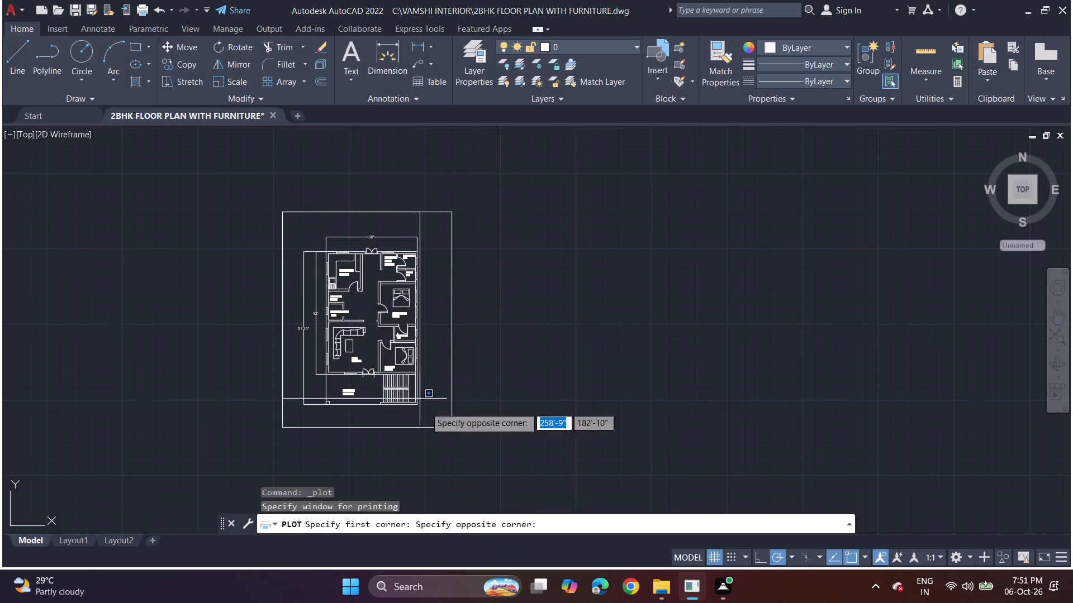
pyautogui.click(454, 424)
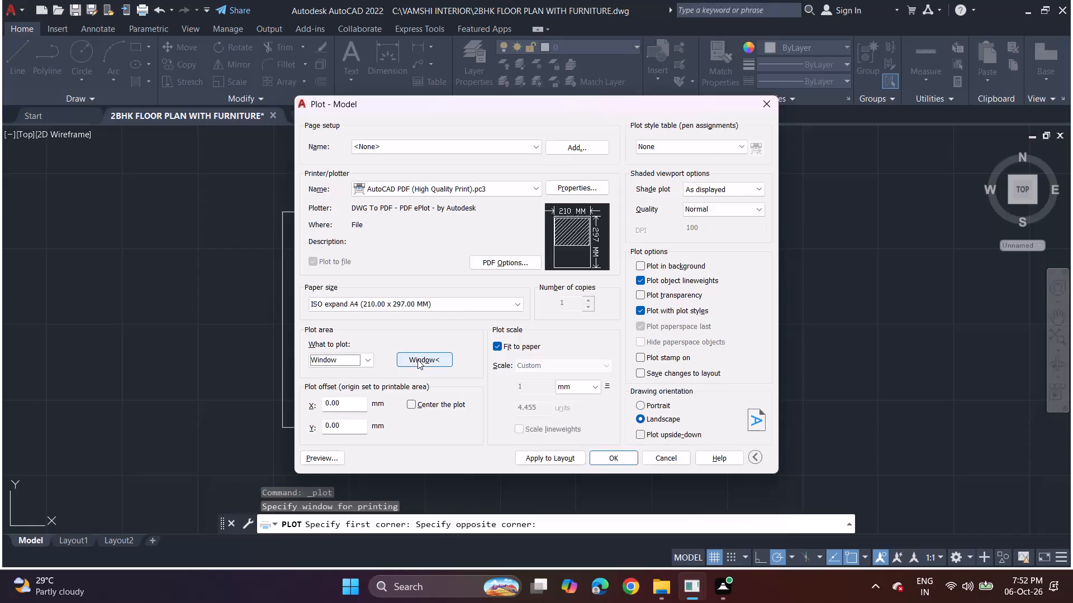
pyautogui.click(417, 360)
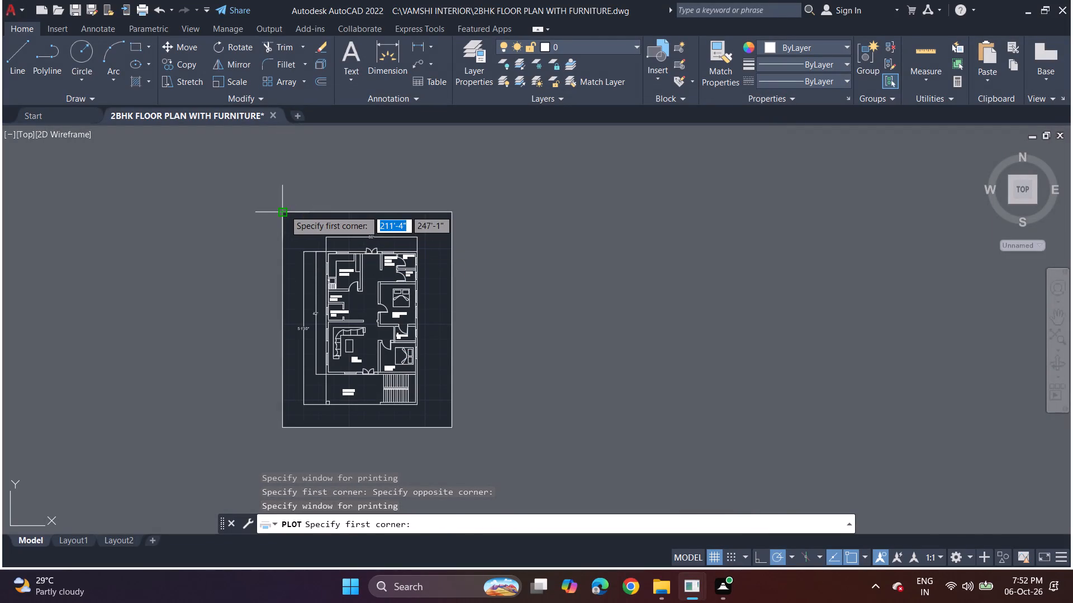
pyautogui.click(284, 210)
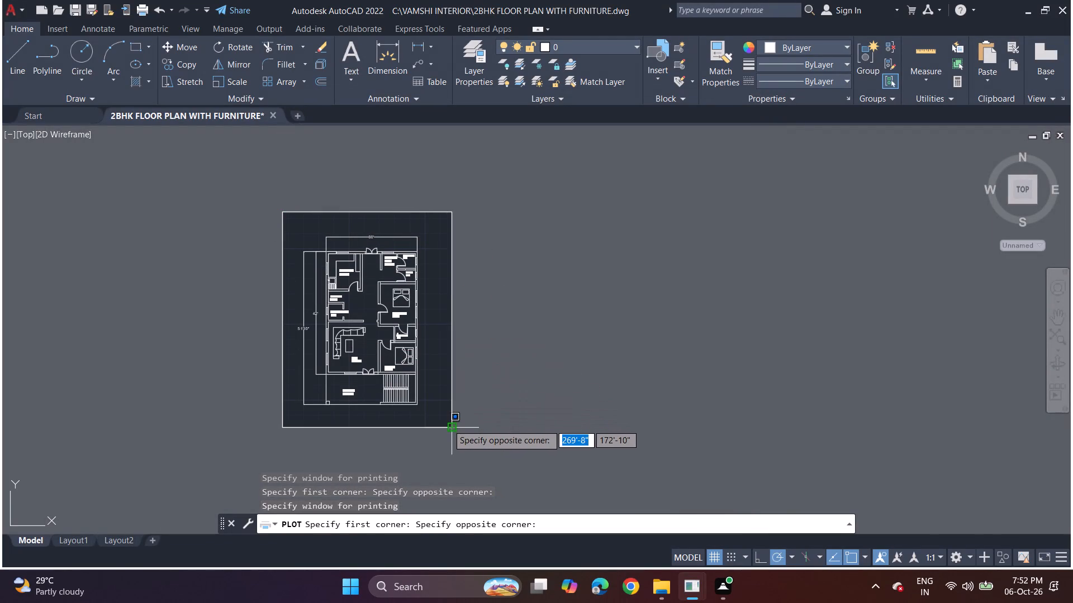
pyautogui.click(448, 424)
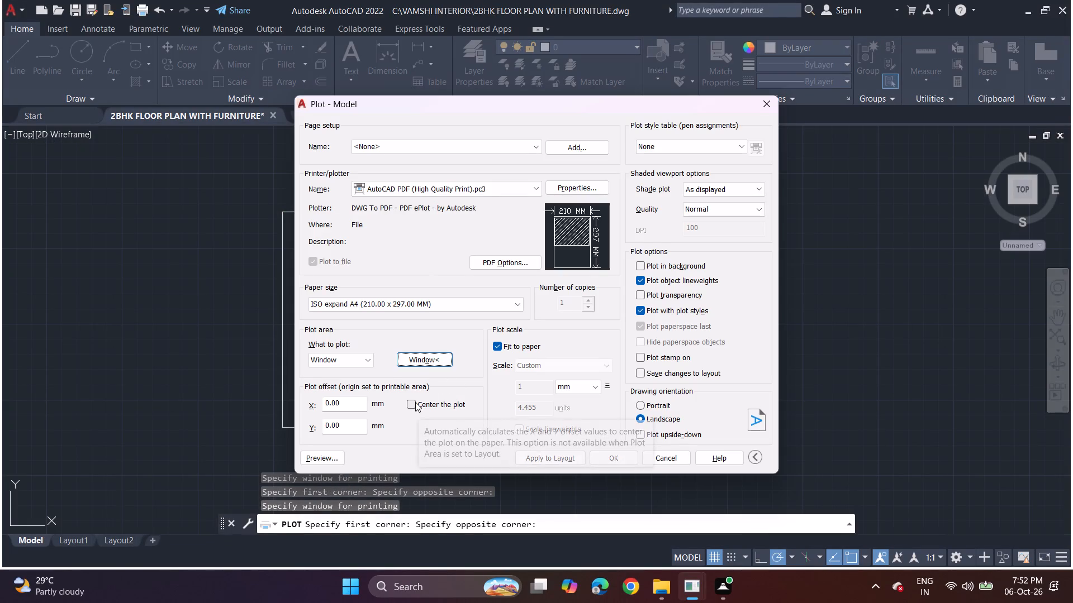
# Center the plot, set portrait orientation, apply the settings to the layout and start the plot.
pyautogui.click(412, 402)
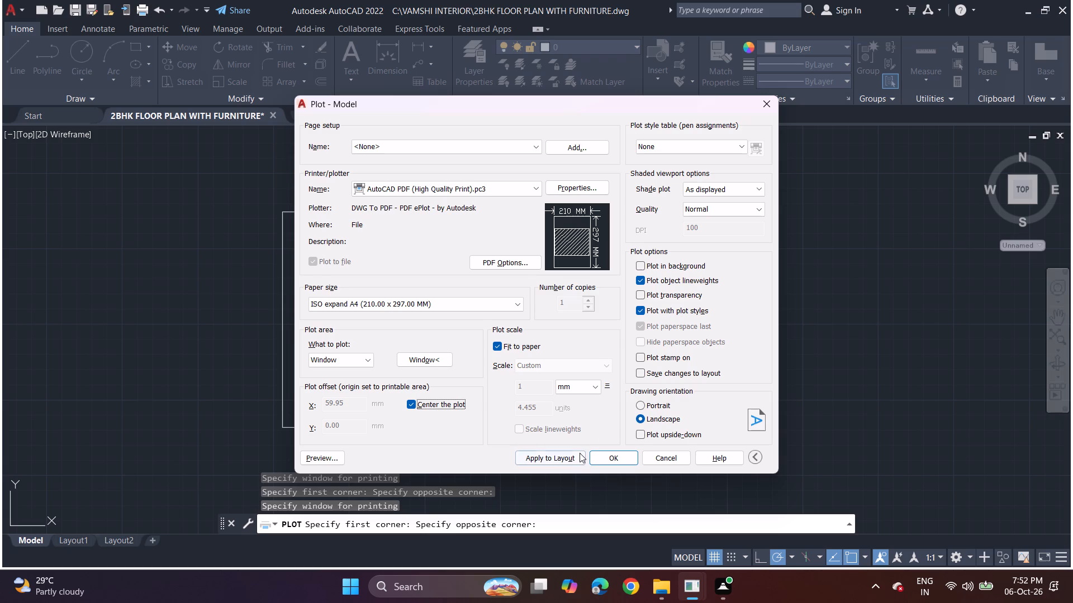
pyautogui.click(640, 407)
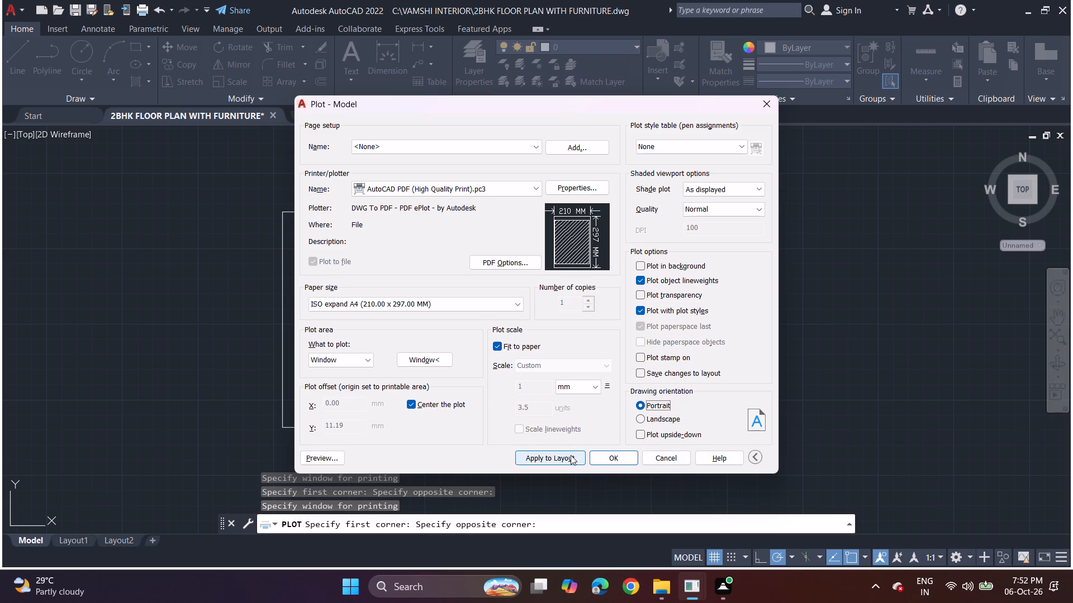
pyautogui.click(571, 455)
pyautogui.click(601, 459)
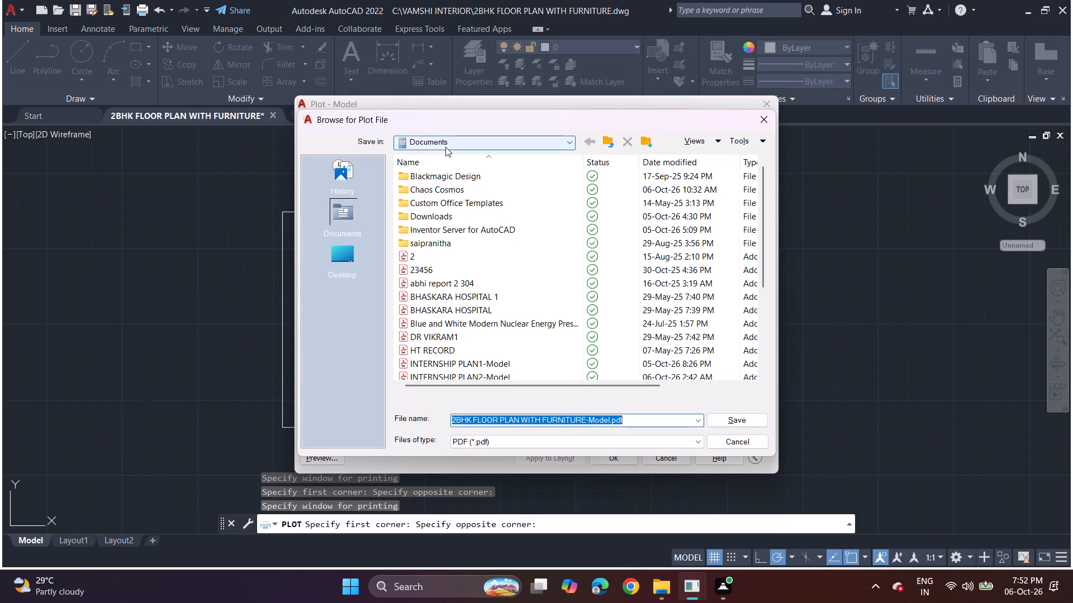
# Save the plot as 2BHK FLOOR PLAN WITH FURNITURE-Model.pdf in the VAMSHI INTERIOR folder on the Windows (C:) drive.
pyautogui.click(445, 147)
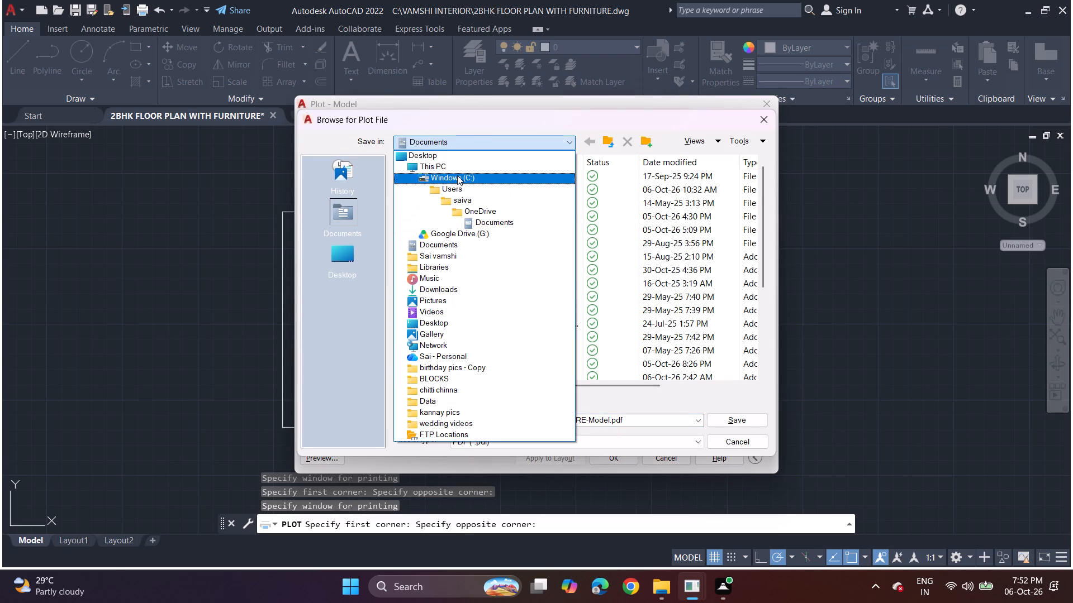
pyautogui.click(457, 175)
pyautogui.click(461, 307)
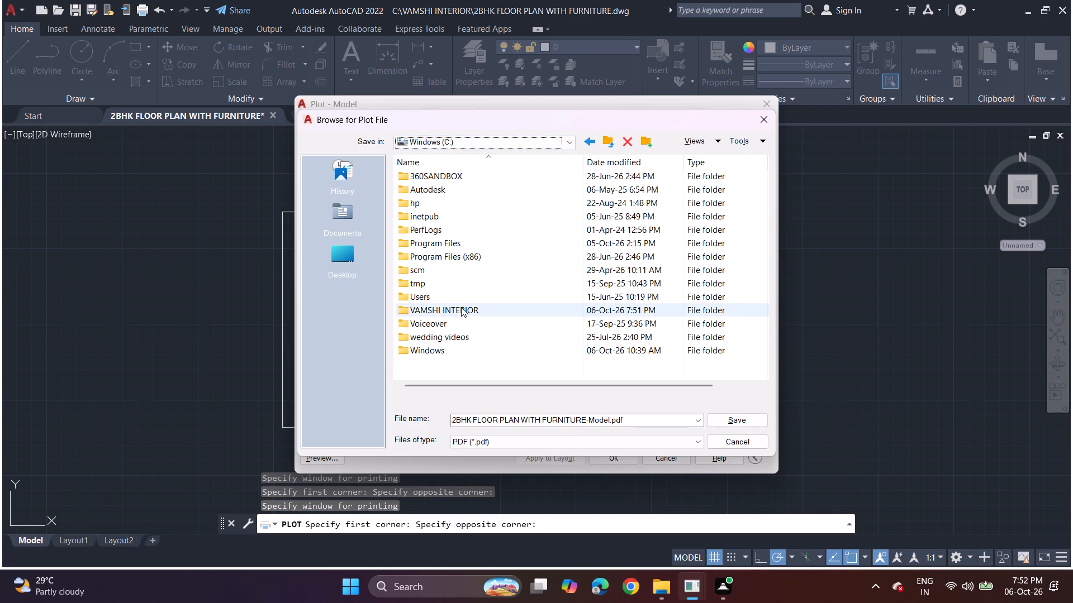
pyautogui.click(571, 308)
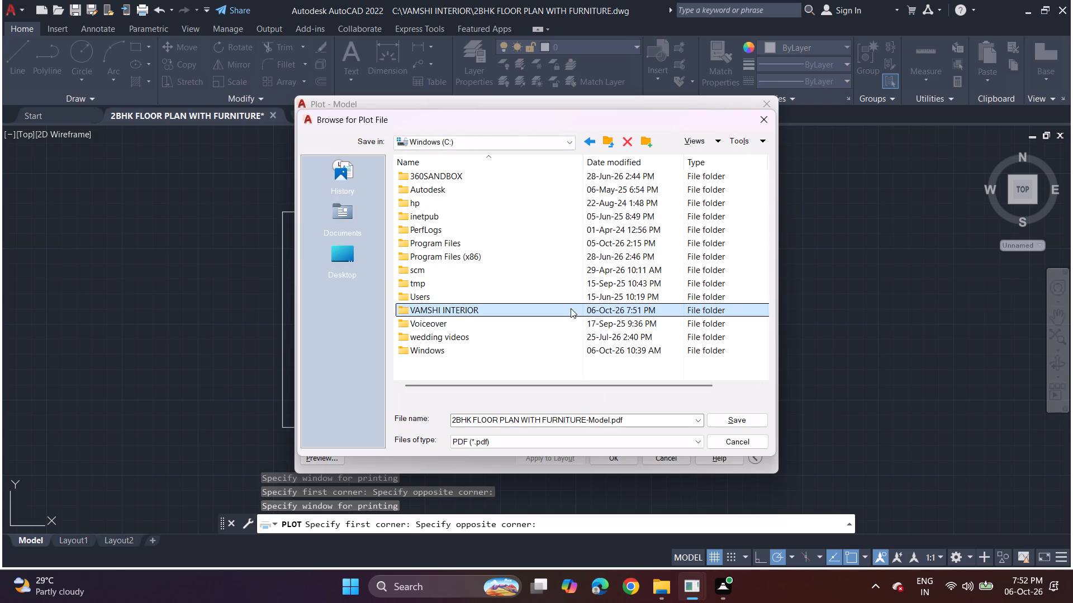
pyautogui.click(571, 308)
pyautogui.click(737, 419)
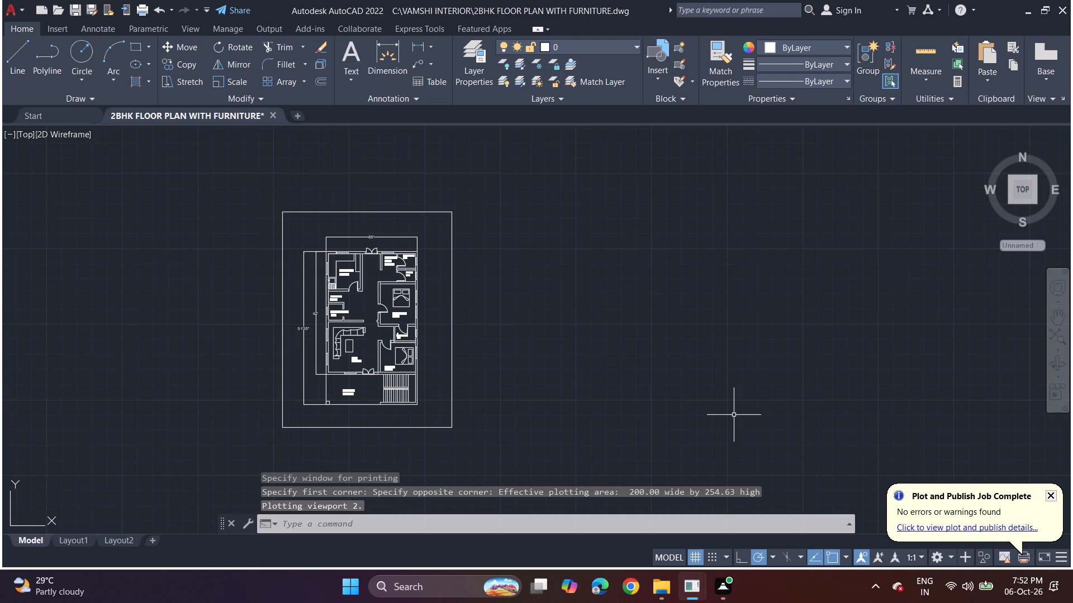
# Turn off the command log file with the LOGFILEOFF command.
pyautogui.click(629, 526)
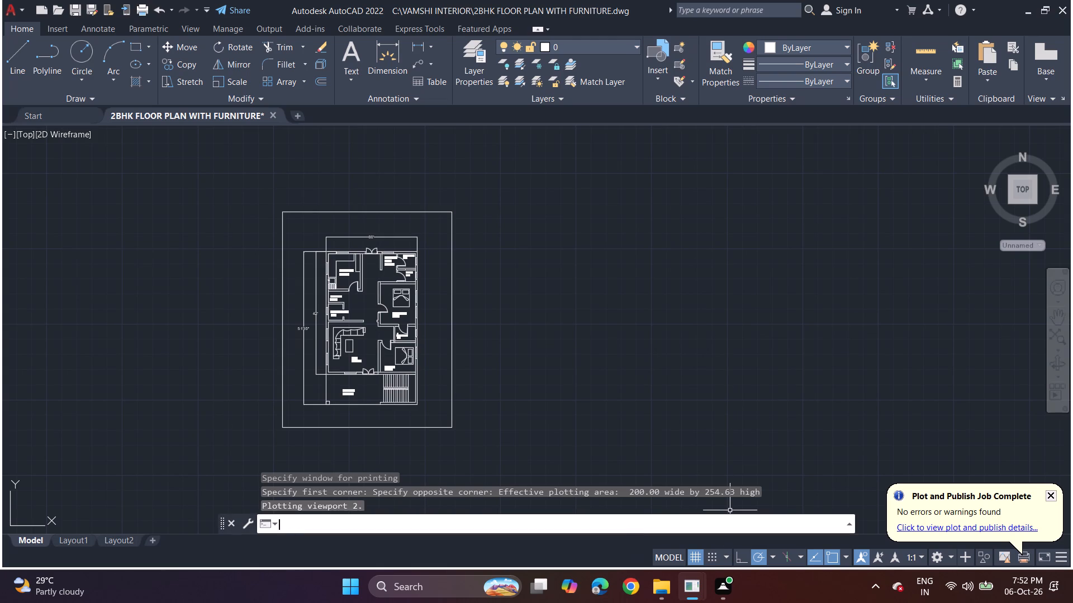
pyautogui.write('LOG')
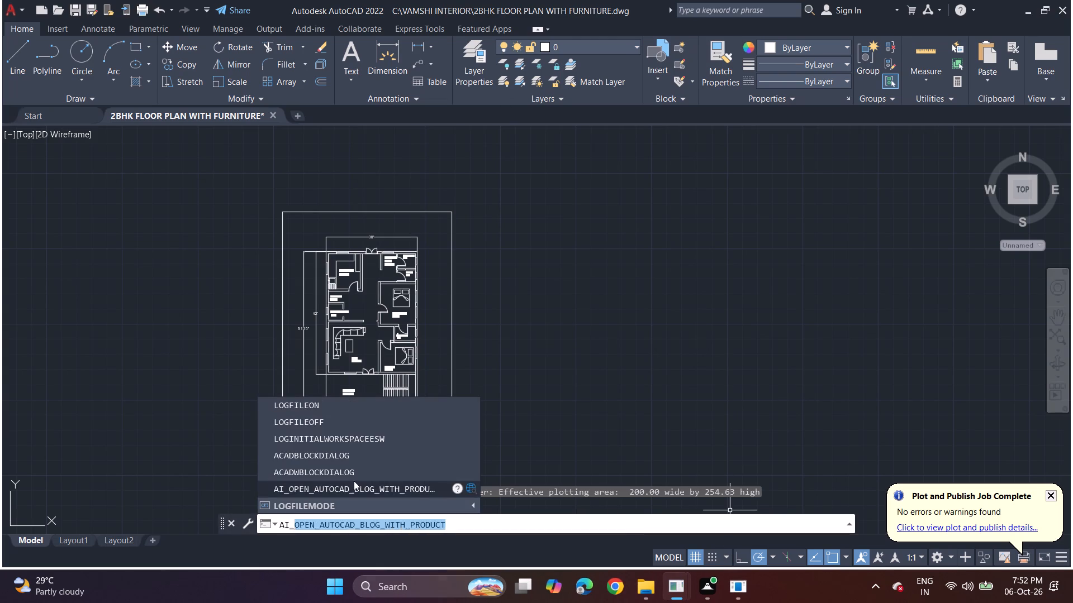
pyautogui.click(361, 422)
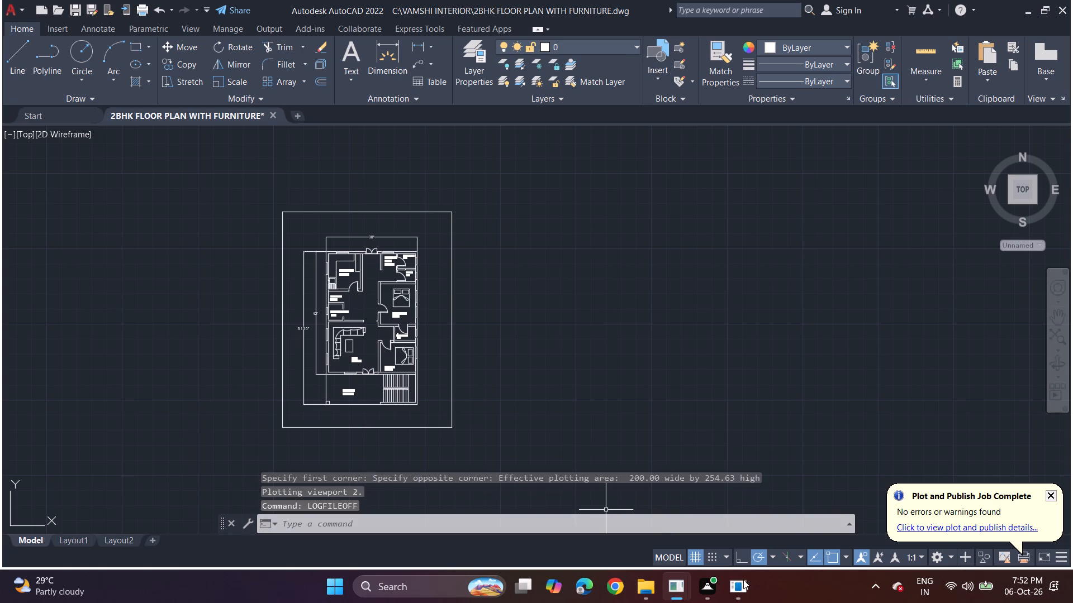
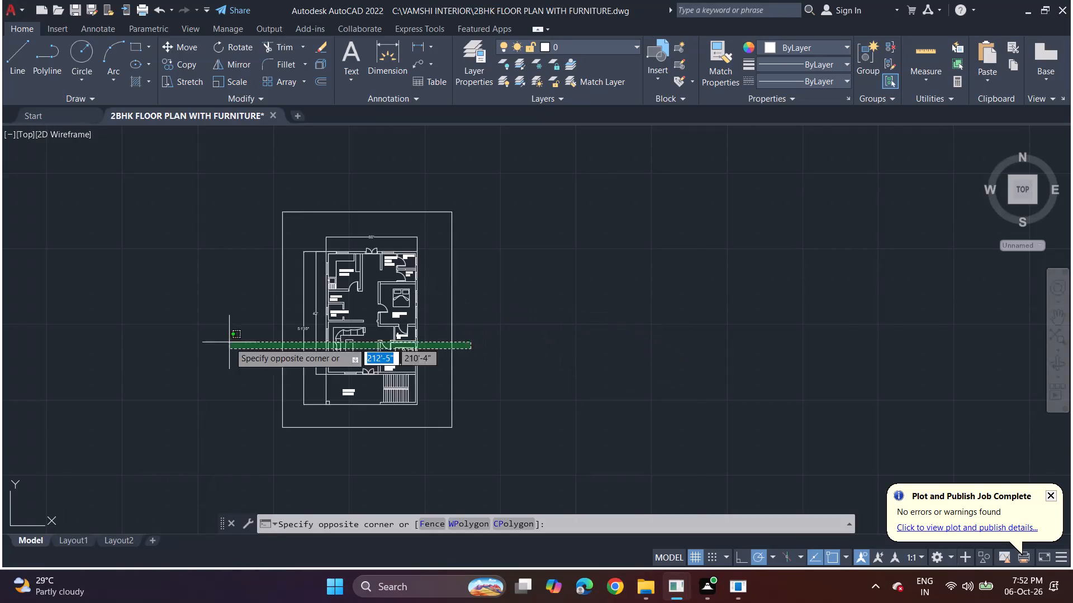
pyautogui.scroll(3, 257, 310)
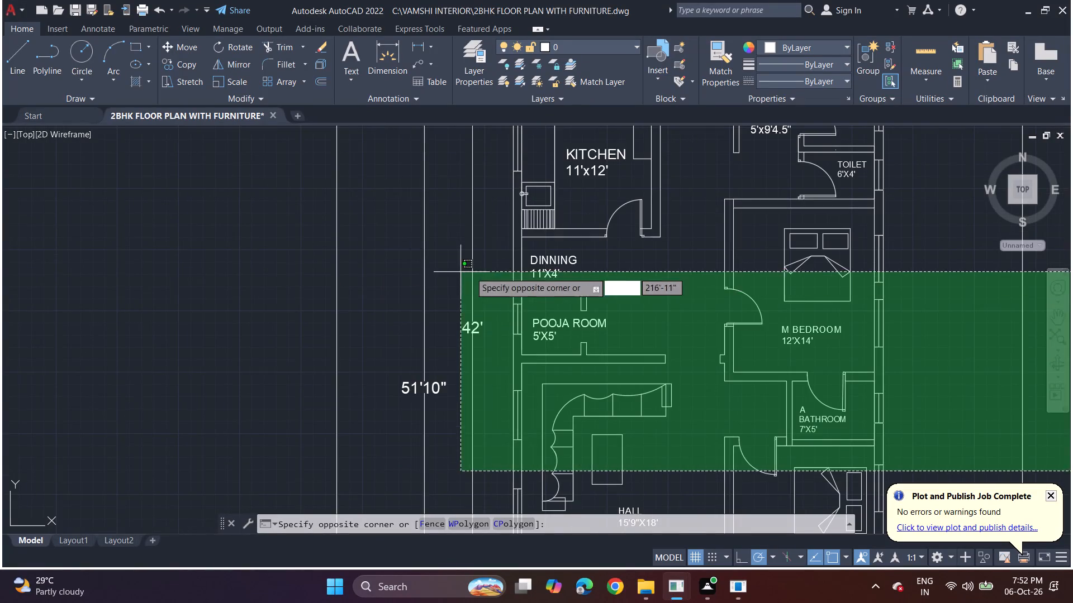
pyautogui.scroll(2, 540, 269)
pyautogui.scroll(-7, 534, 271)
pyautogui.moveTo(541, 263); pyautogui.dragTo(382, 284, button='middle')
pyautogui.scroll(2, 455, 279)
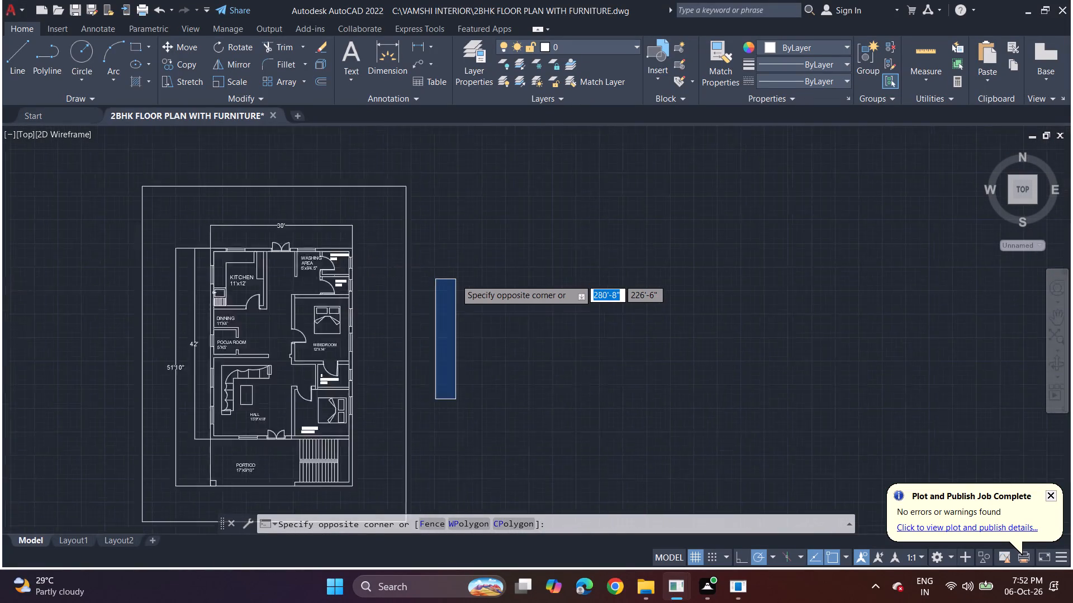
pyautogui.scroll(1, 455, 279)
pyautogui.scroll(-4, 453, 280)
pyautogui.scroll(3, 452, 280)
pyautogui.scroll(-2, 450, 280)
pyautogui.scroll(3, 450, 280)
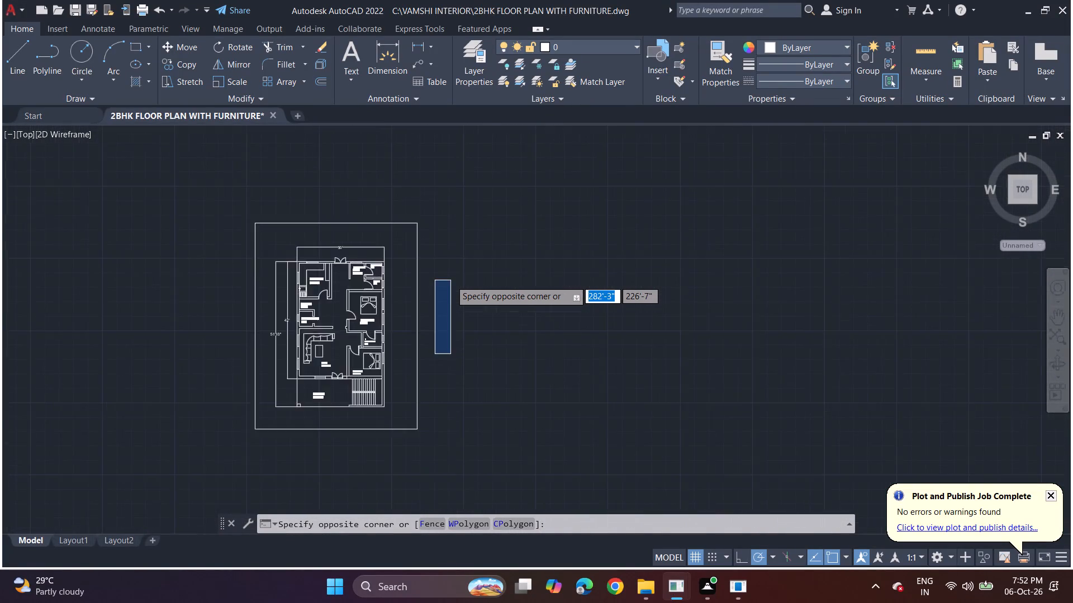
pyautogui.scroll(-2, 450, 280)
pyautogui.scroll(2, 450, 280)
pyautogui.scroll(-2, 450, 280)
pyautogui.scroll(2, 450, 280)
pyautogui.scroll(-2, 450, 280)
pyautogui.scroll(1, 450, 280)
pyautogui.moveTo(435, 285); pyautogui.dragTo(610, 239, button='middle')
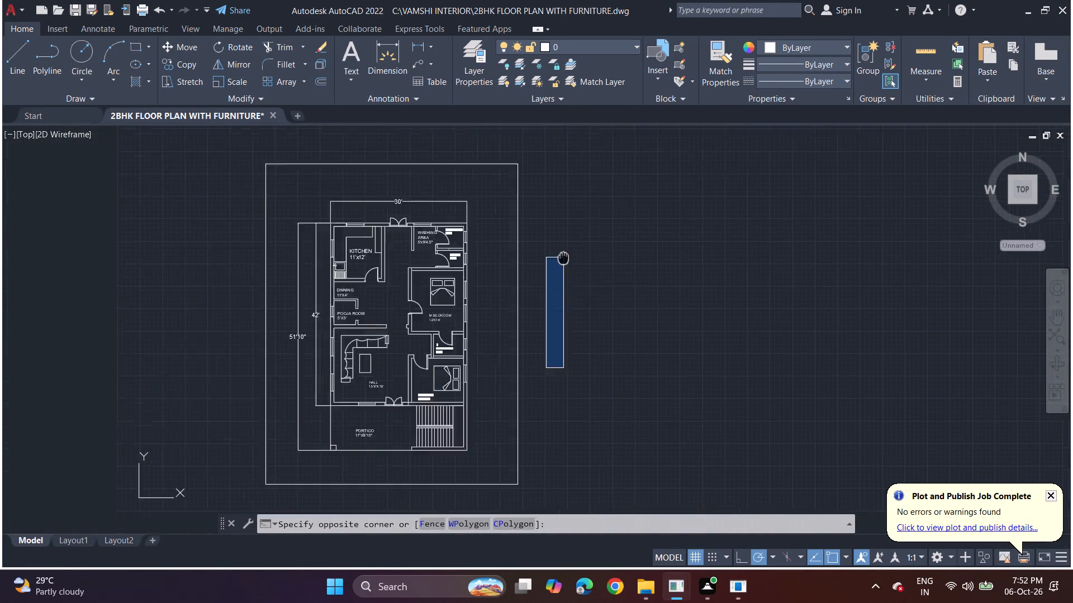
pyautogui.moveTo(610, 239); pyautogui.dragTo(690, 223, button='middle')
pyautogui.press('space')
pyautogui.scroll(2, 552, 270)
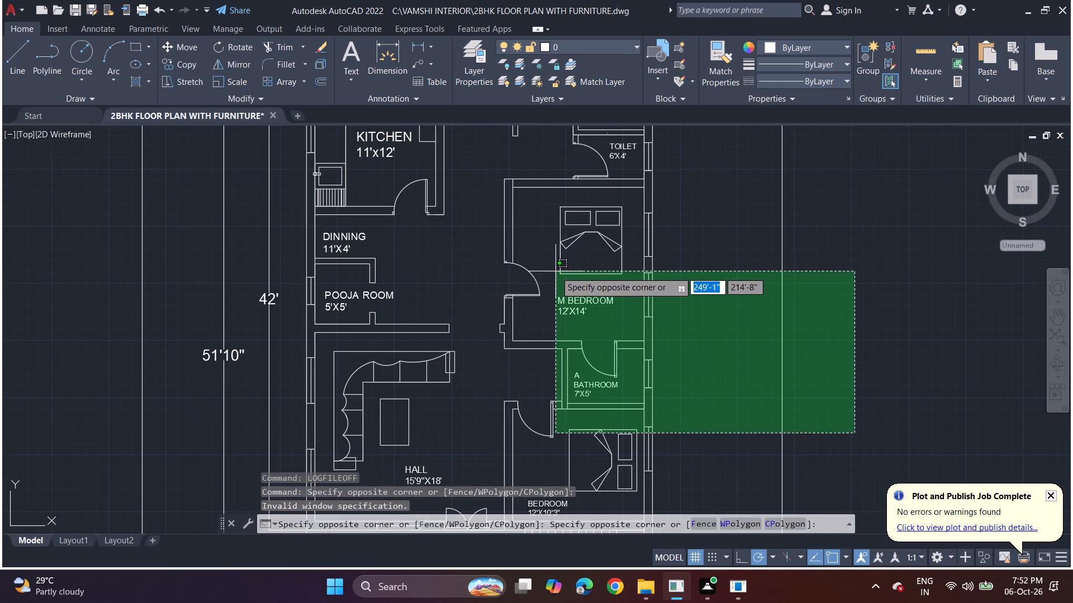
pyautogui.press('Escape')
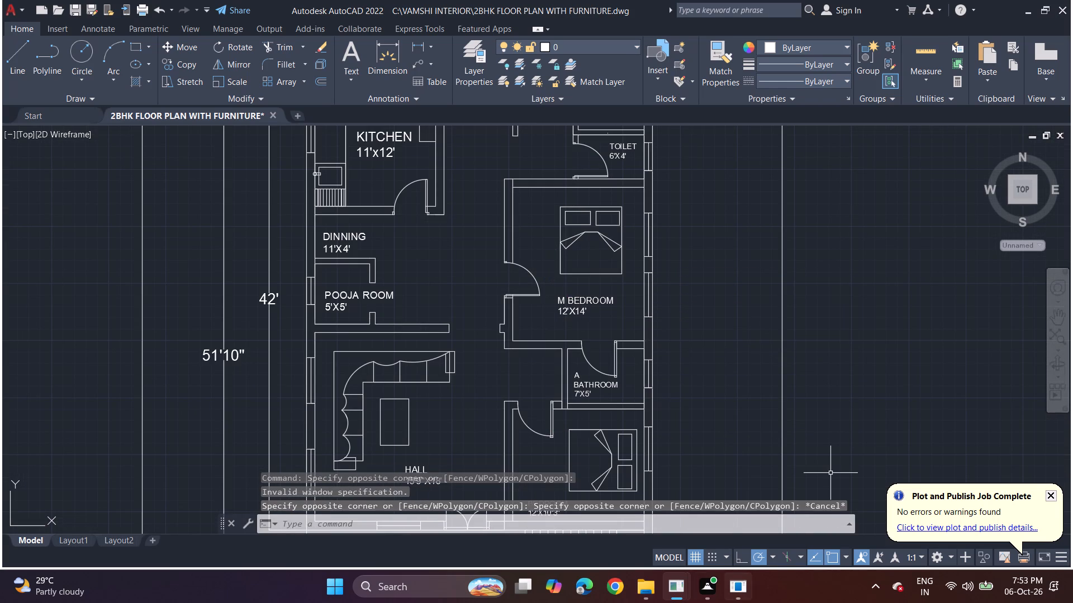
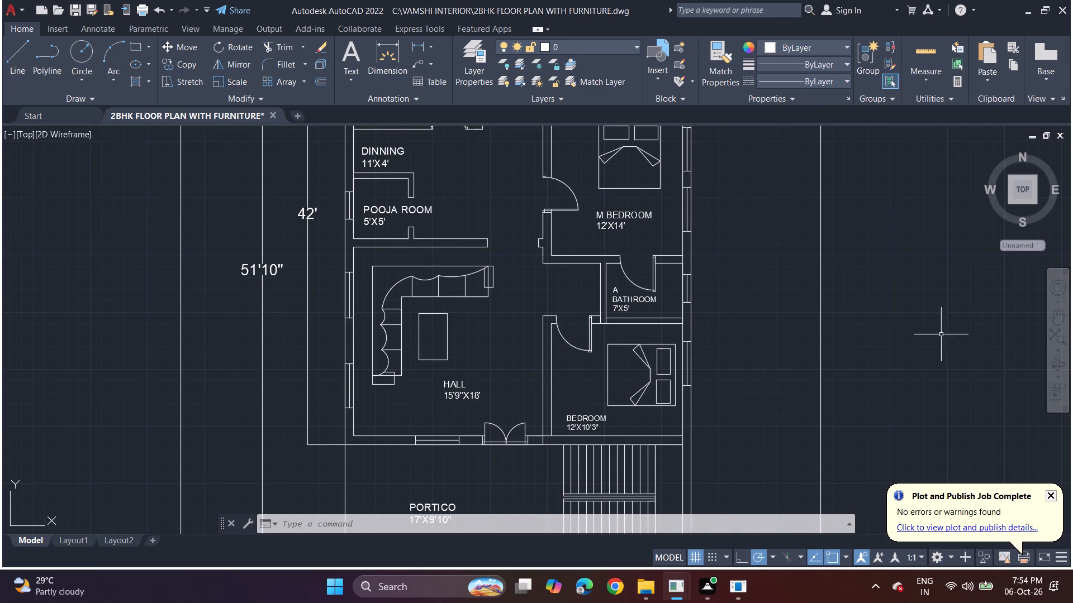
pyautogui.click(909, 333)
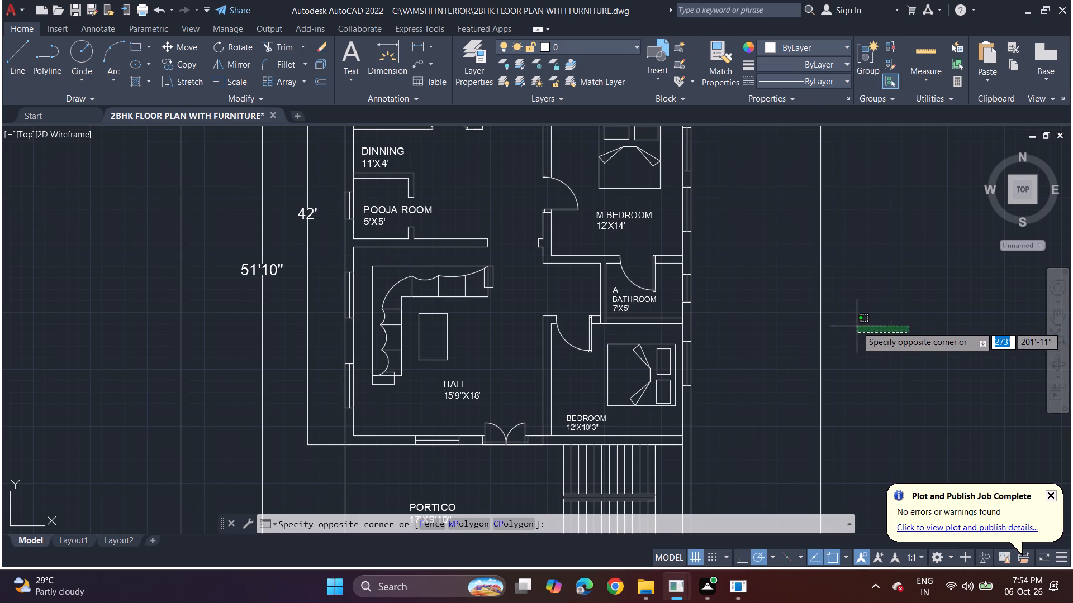
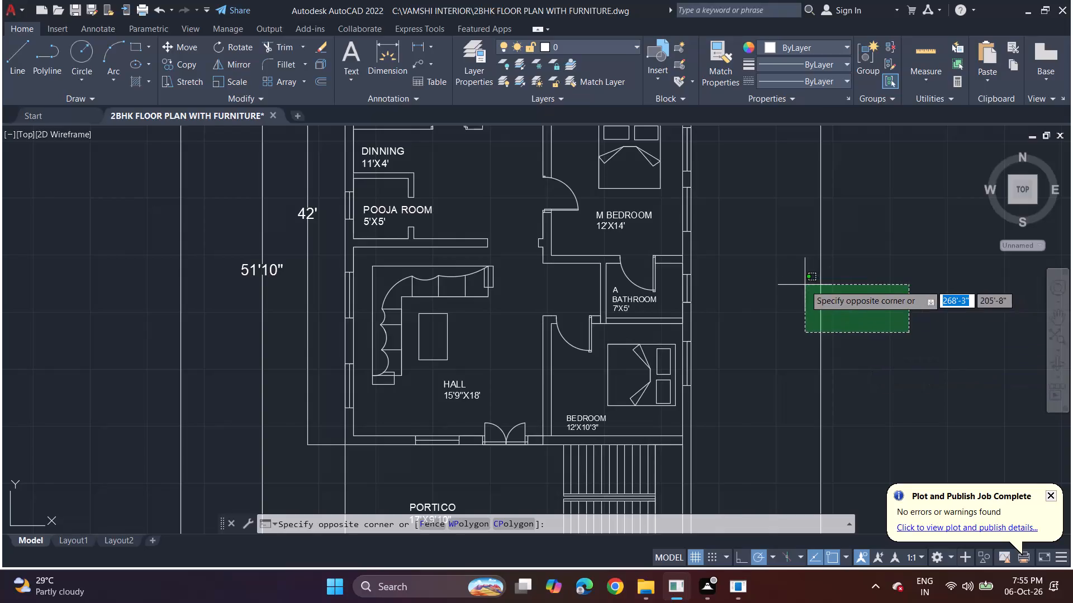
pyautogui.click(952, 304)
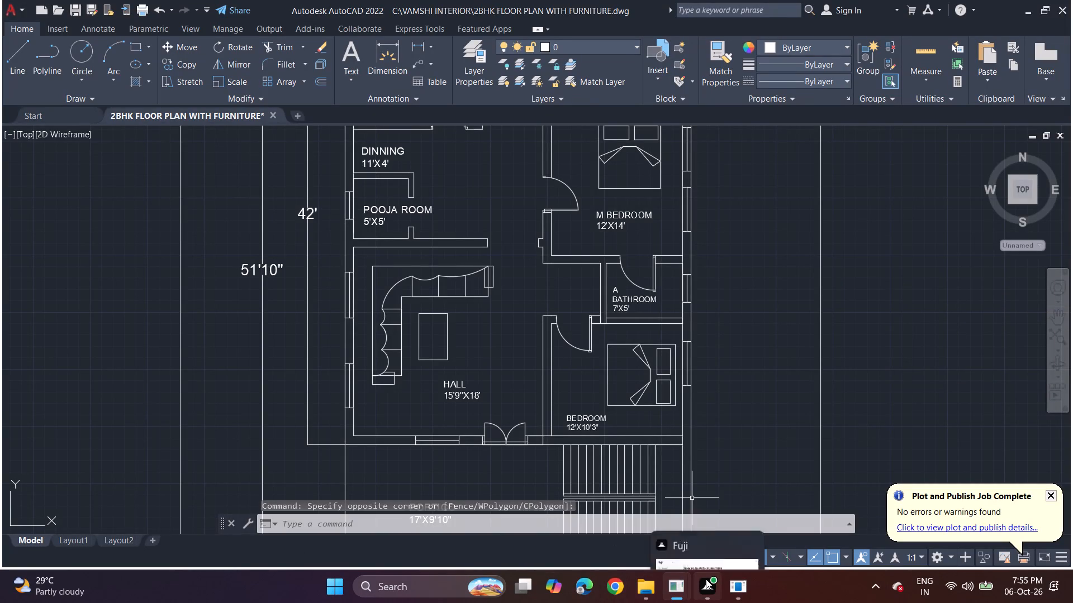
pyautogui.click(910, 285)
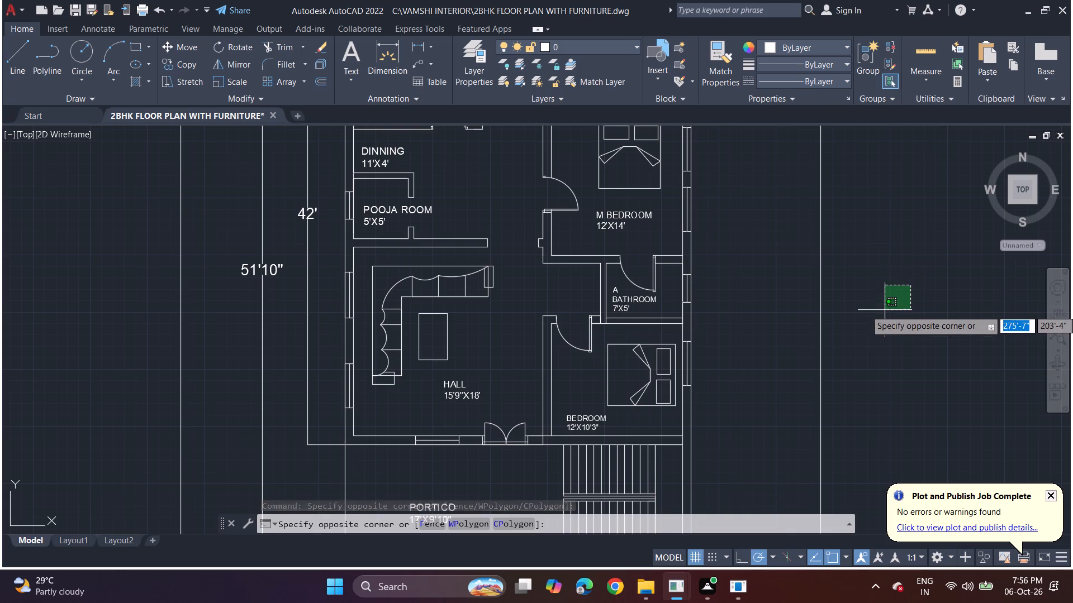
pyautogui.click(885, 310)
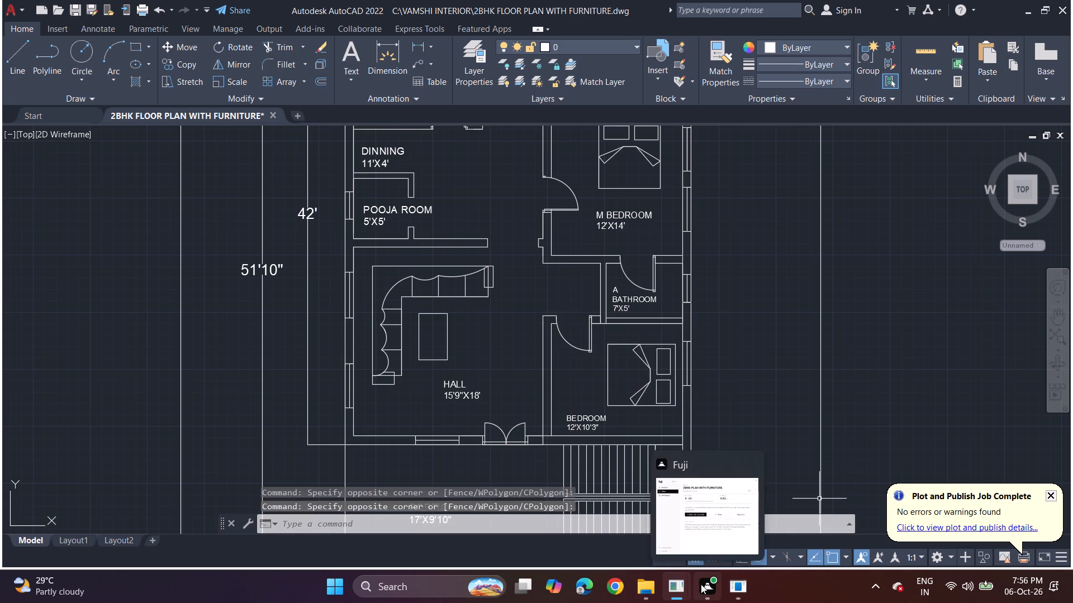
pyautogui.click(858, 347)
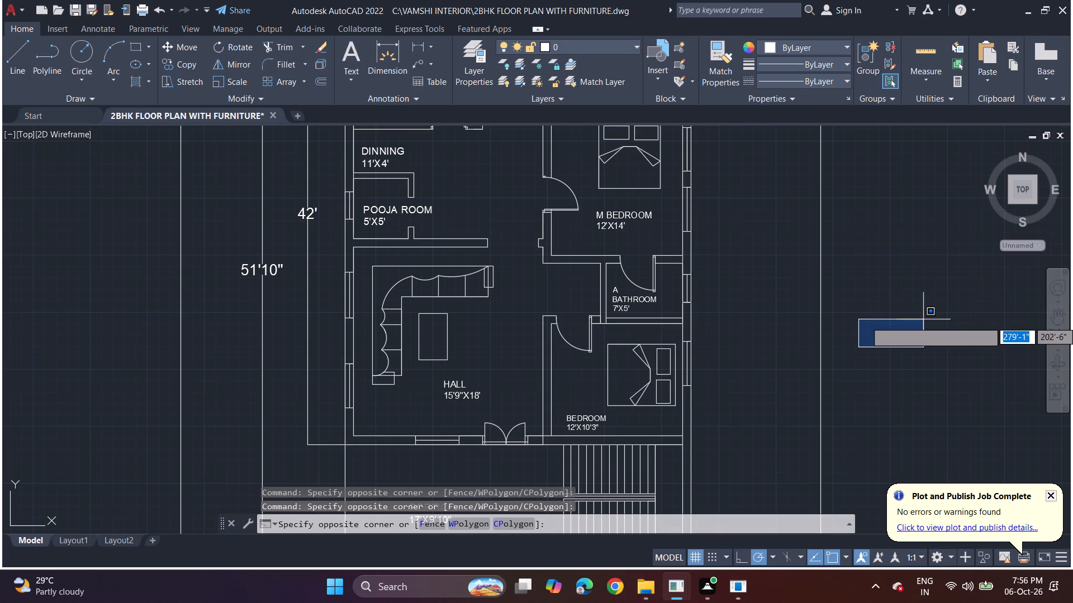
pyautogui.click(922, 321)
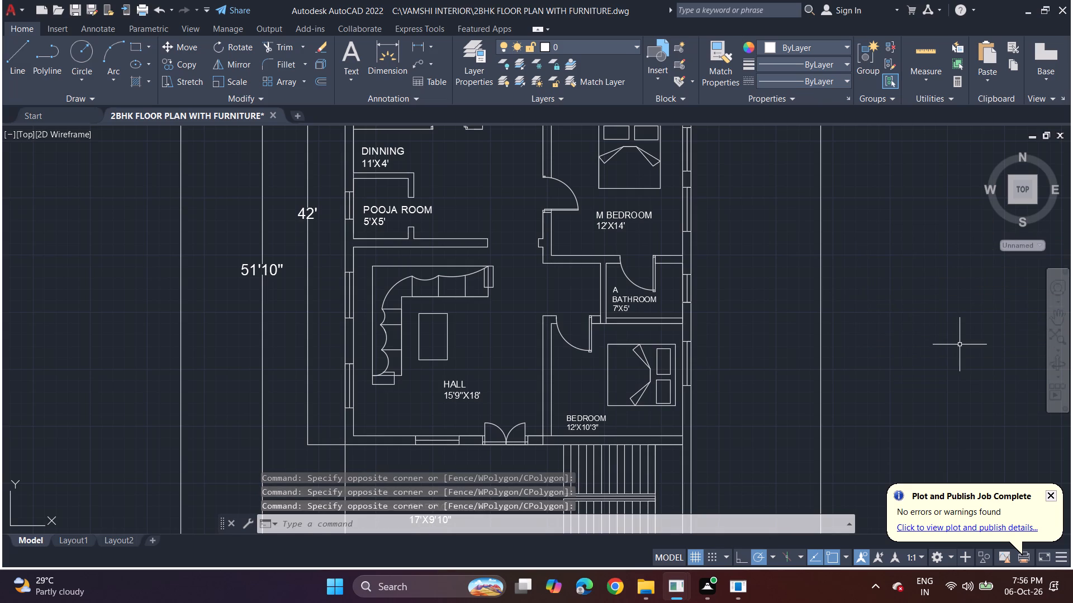
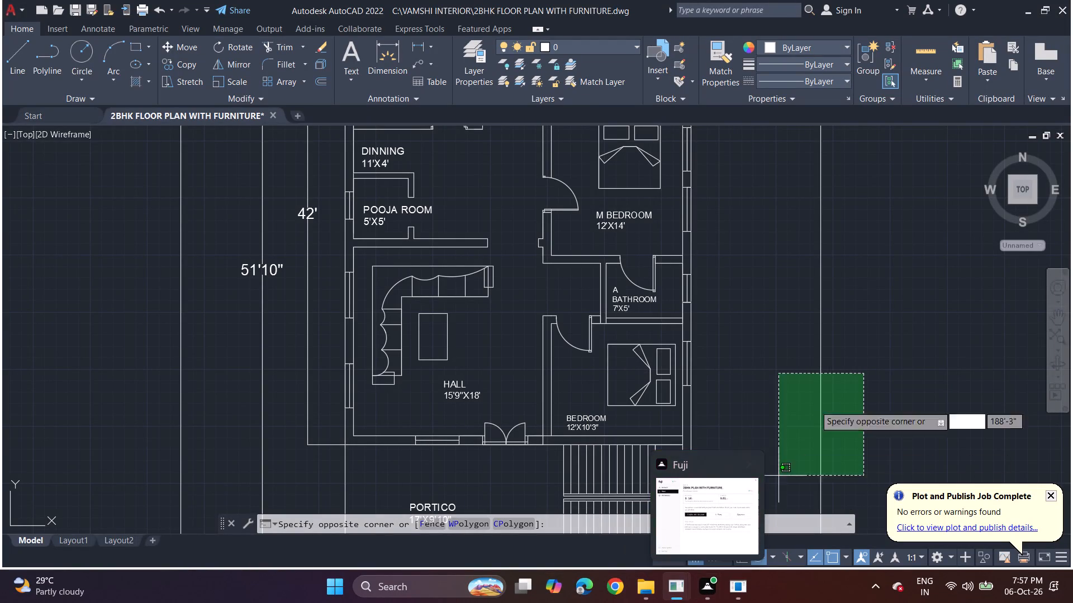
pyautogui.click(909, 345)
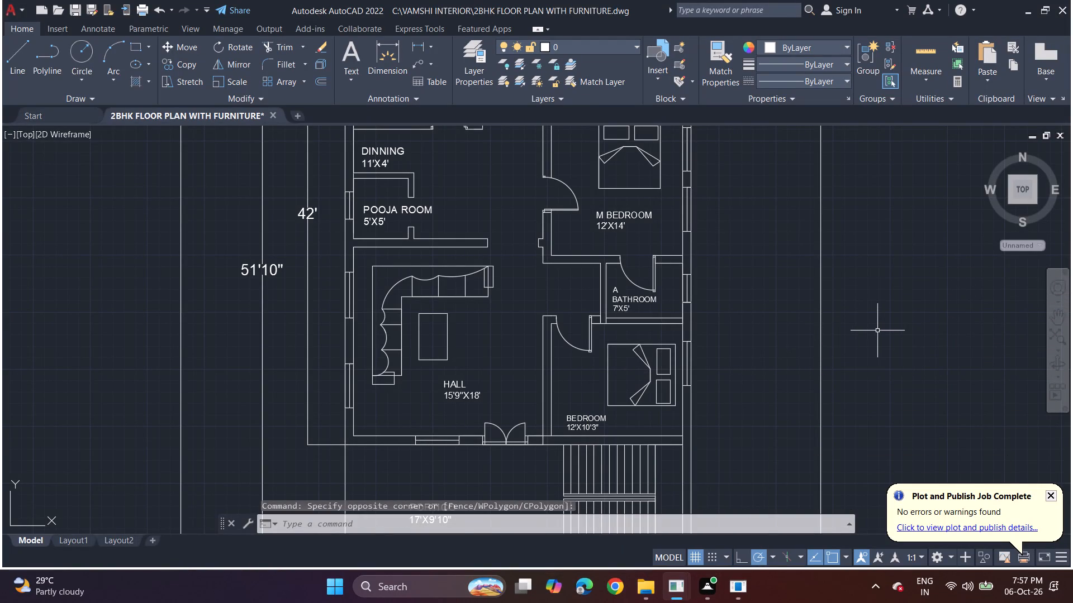
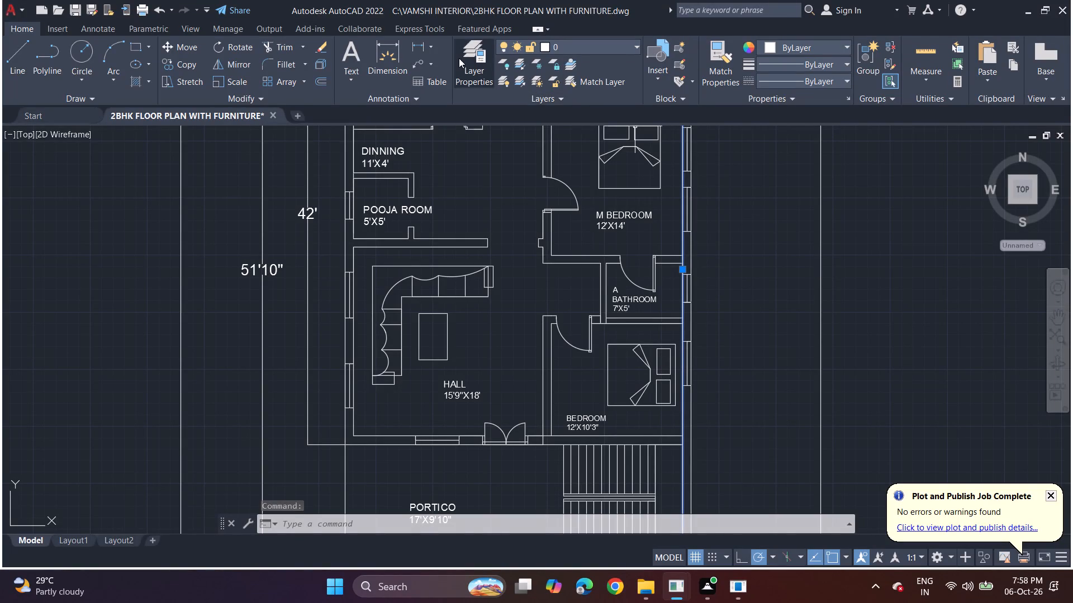
# Add a linear dimension along the M BEDROOM's lower wall, from the attached bathroom's door opening to the room's lower-left inner corner.
pyautogui.click(417, 47)
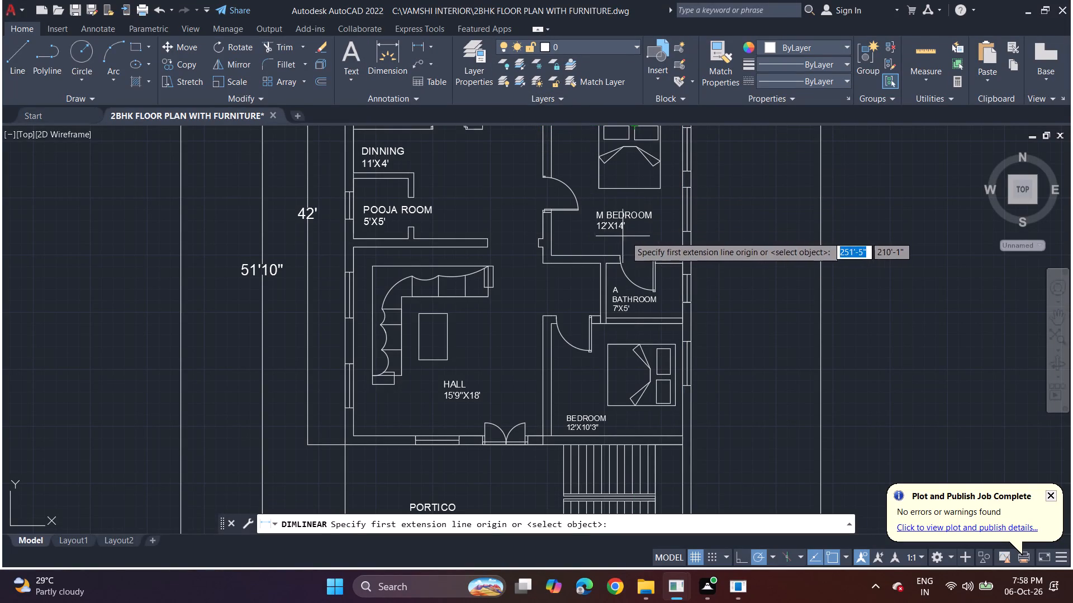
pyautogui.click(619, 255)
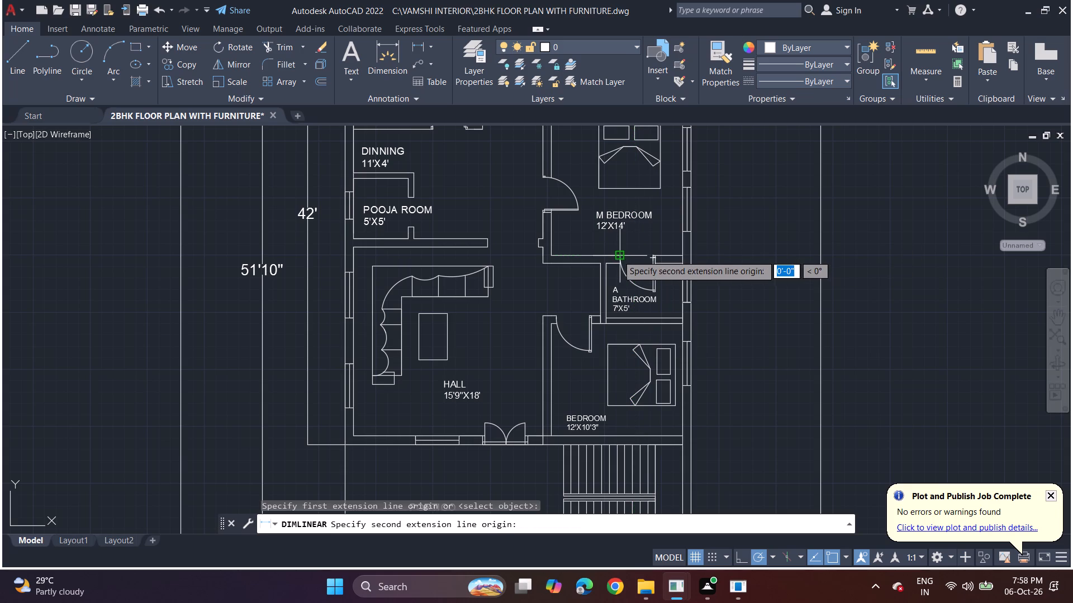
pyautogui.click(554, 255)
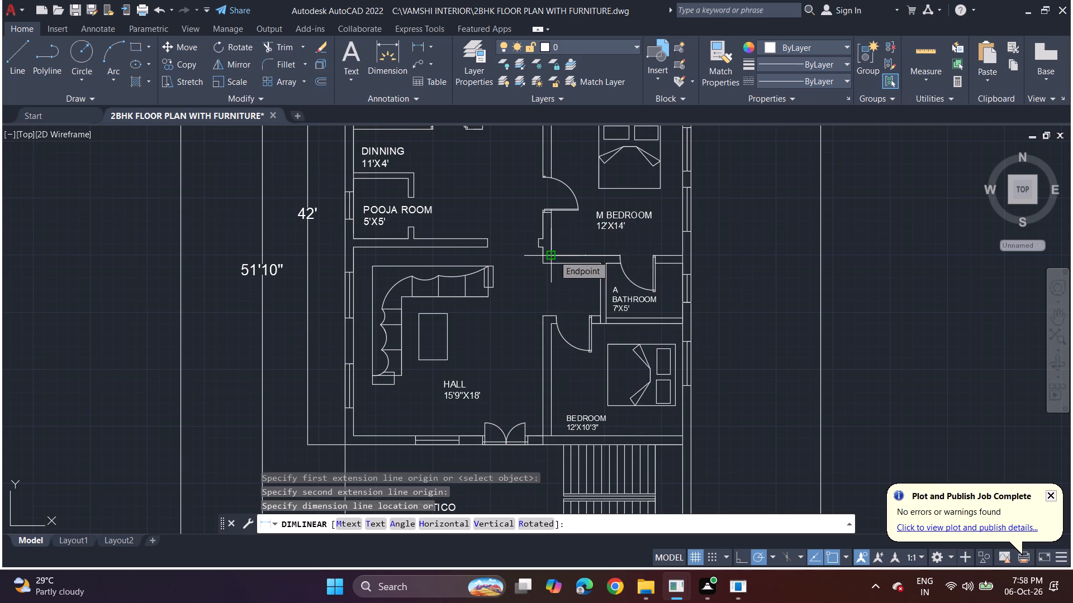
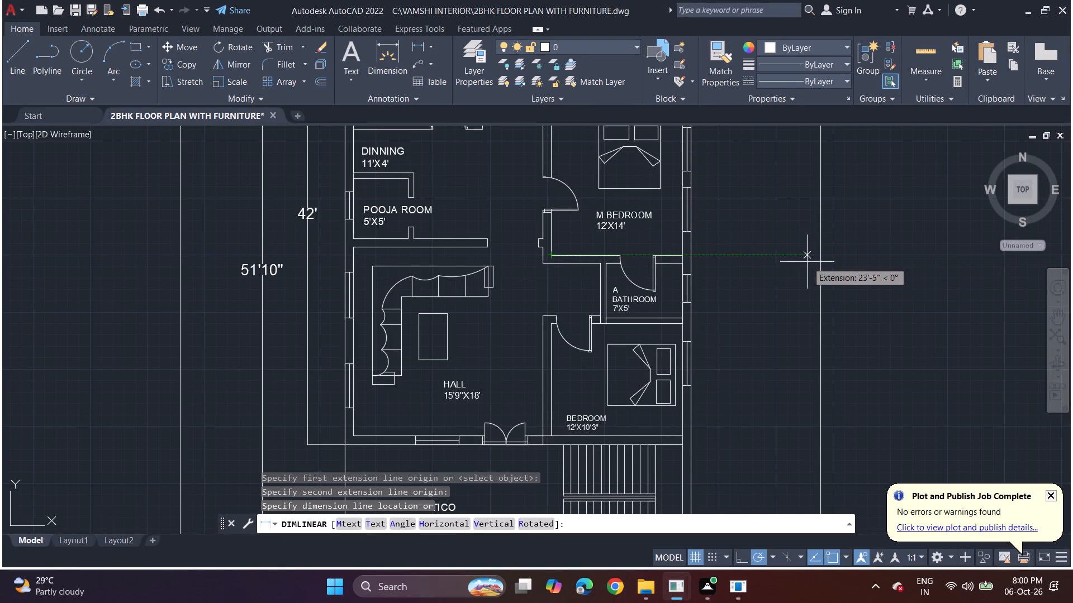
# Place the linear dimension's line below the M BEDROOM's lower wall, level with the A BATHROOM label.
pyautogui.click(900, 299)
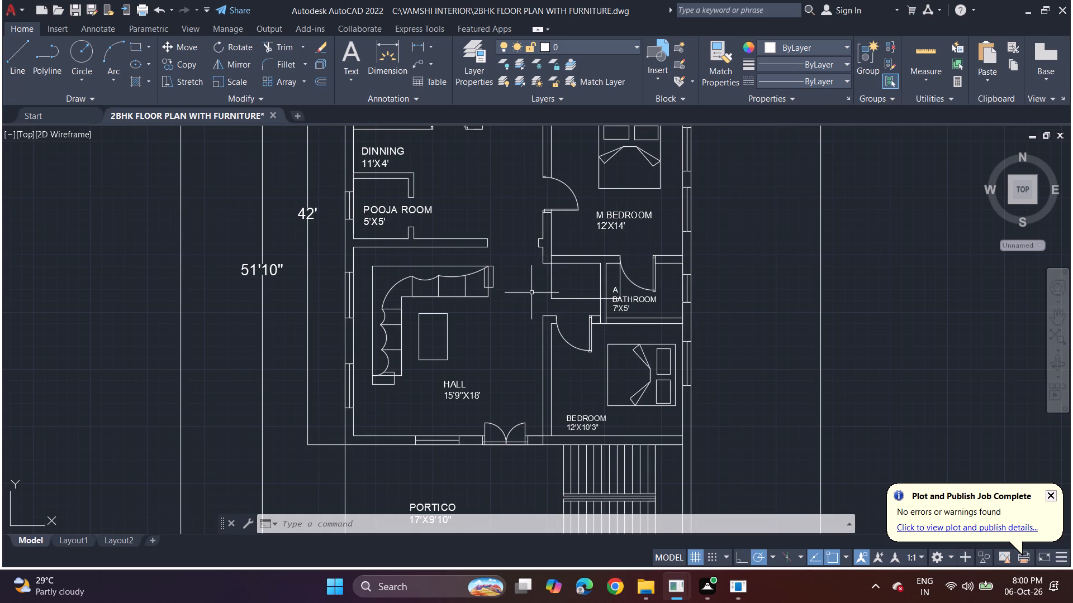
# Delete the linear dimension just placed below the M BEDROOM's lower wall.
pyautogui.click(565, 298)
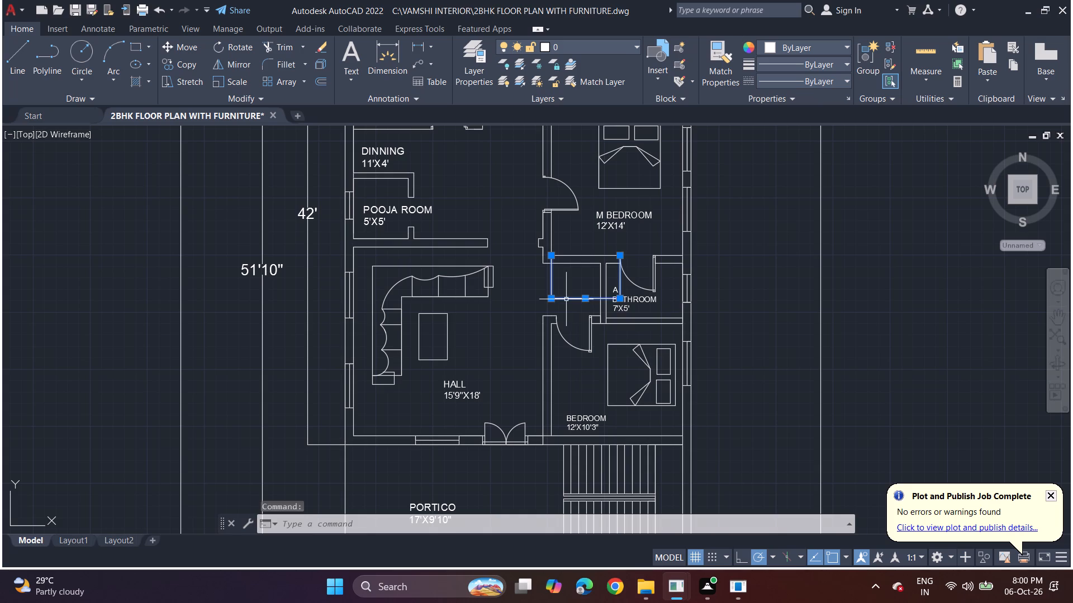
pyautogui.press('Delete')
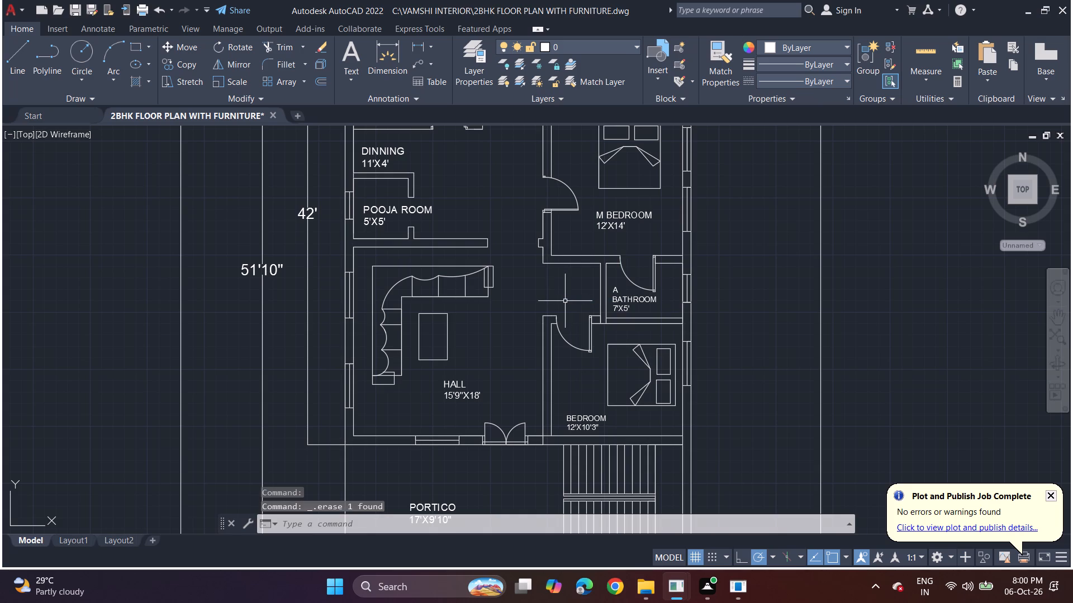
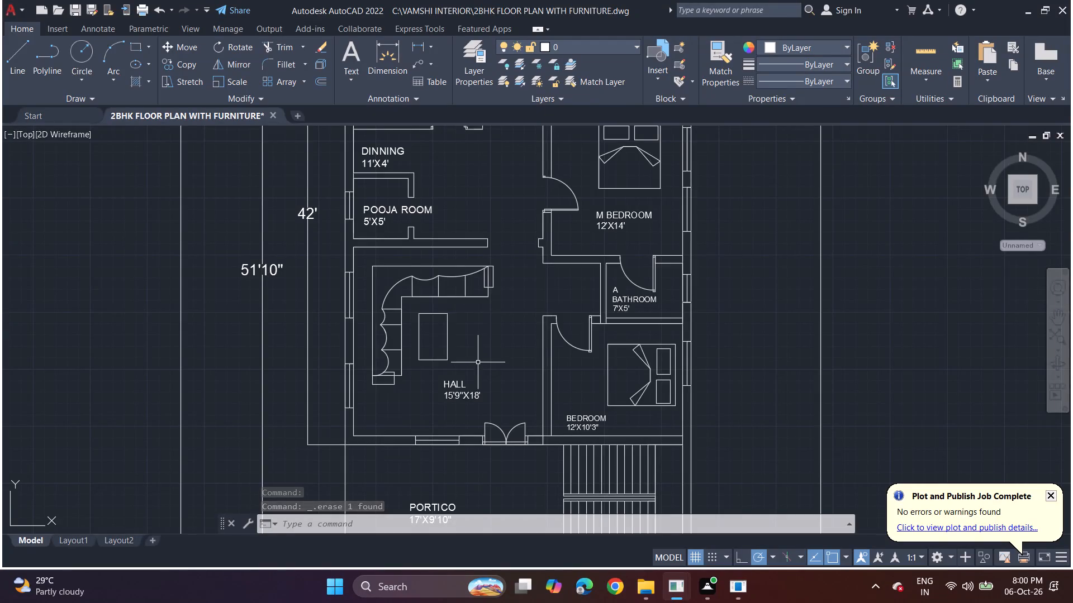
# Review the whole 2BHK floor plan, from the kitchen and bedrooms to the portico, with its outer dimensions and border.
pyautogui.scroll(-3, 504, 346)
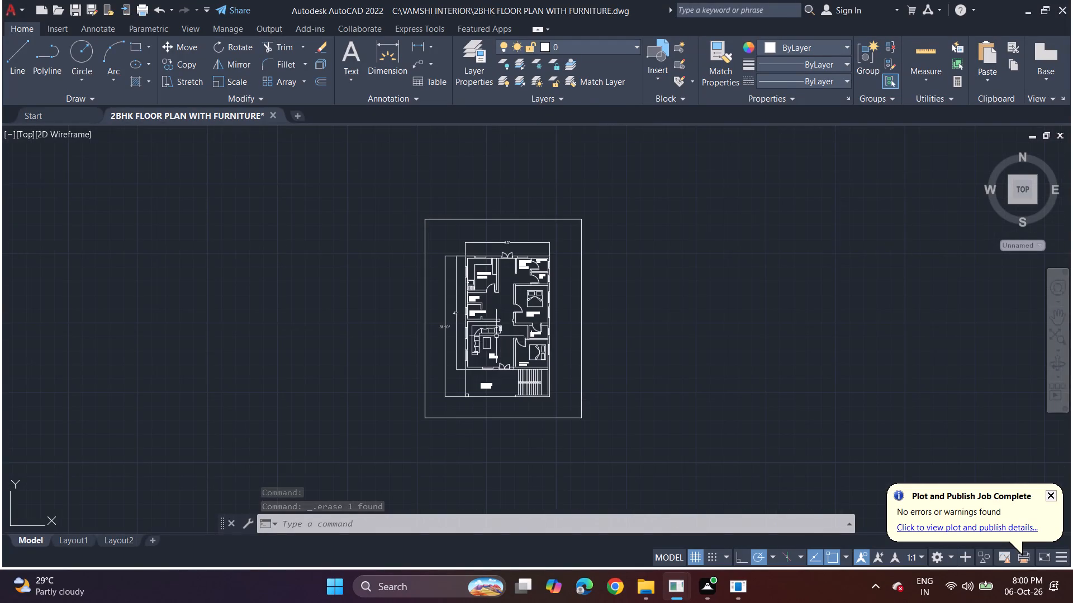
pyautogui.scroll(2, 454, 272)
pyautogui.moveTo(515, 303); pyautogui.dragTo(381, 230, button='middle')
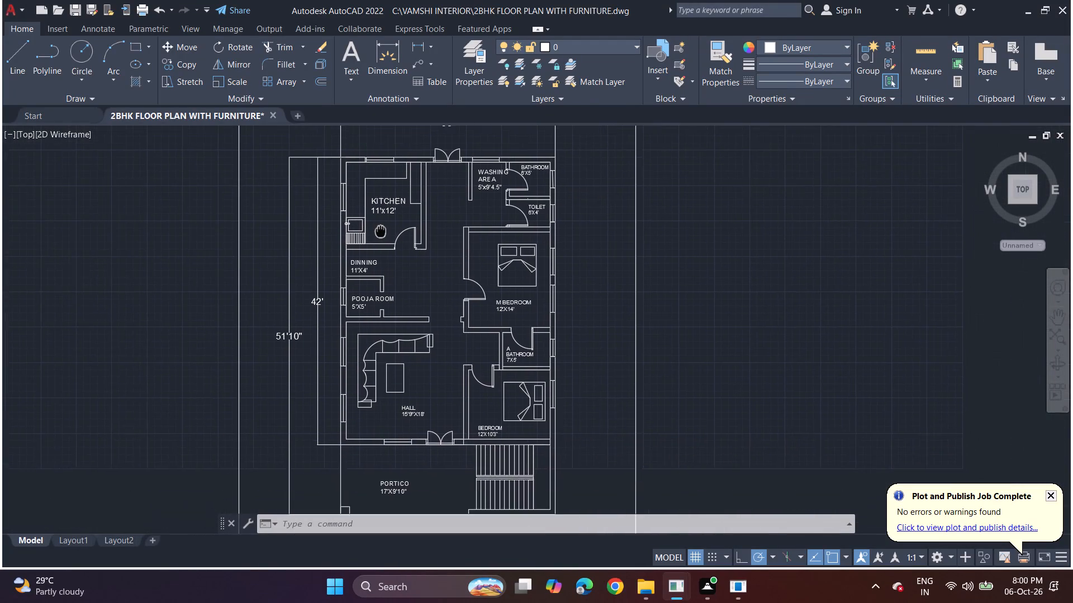
pyautogui.moveTo(381, 230); pyautogui.dragTo(467, 183, button='middle')
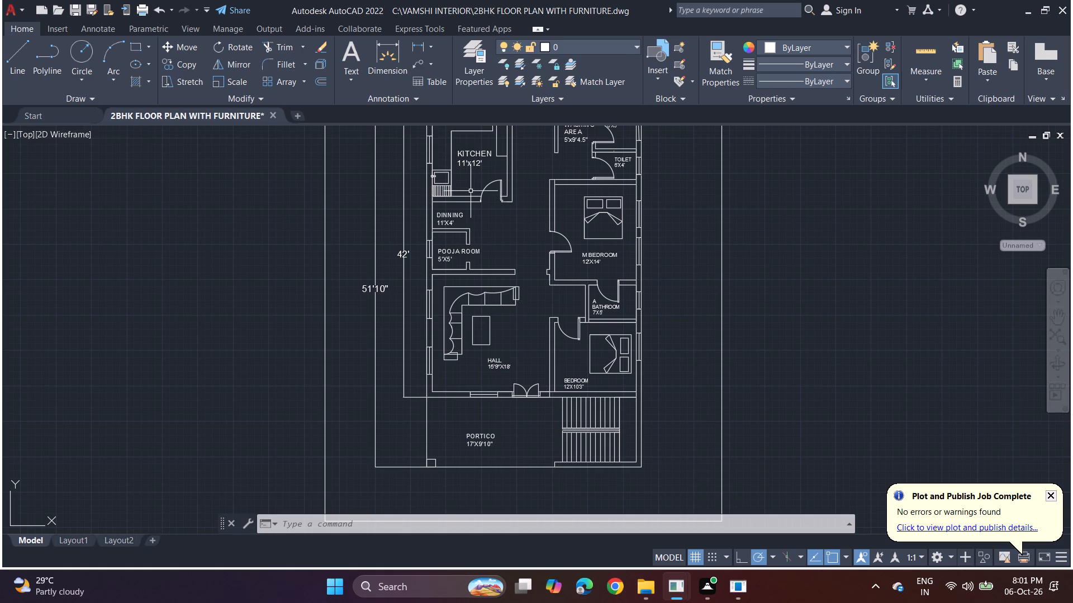
pyautogui.scroll(-1, 151, 205)
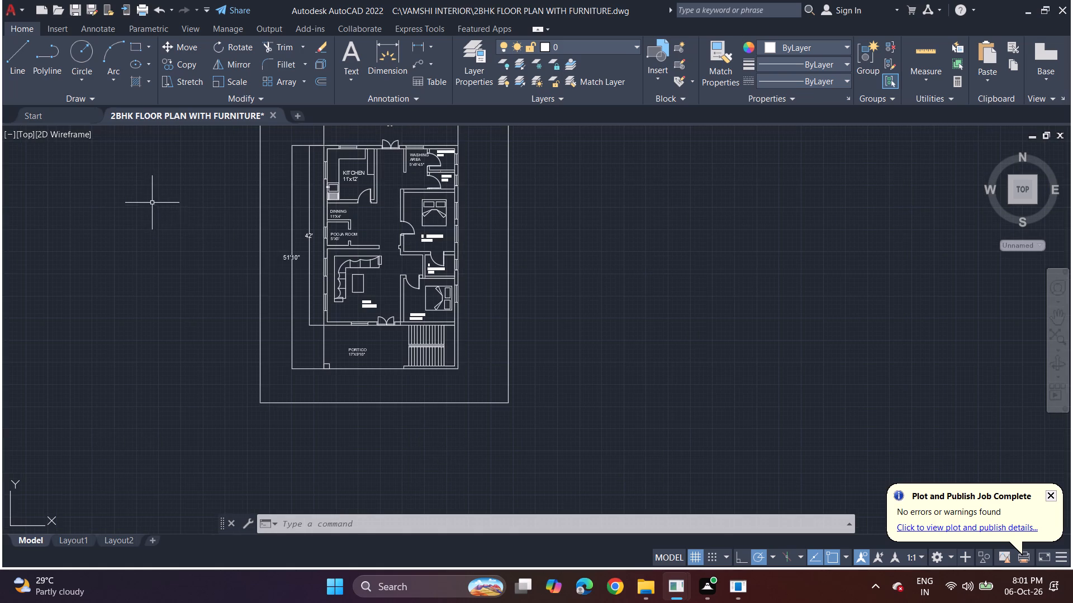
pyautogui.moveTo(206, 205); pyautogui.dragTo(271, 251, button='middle')
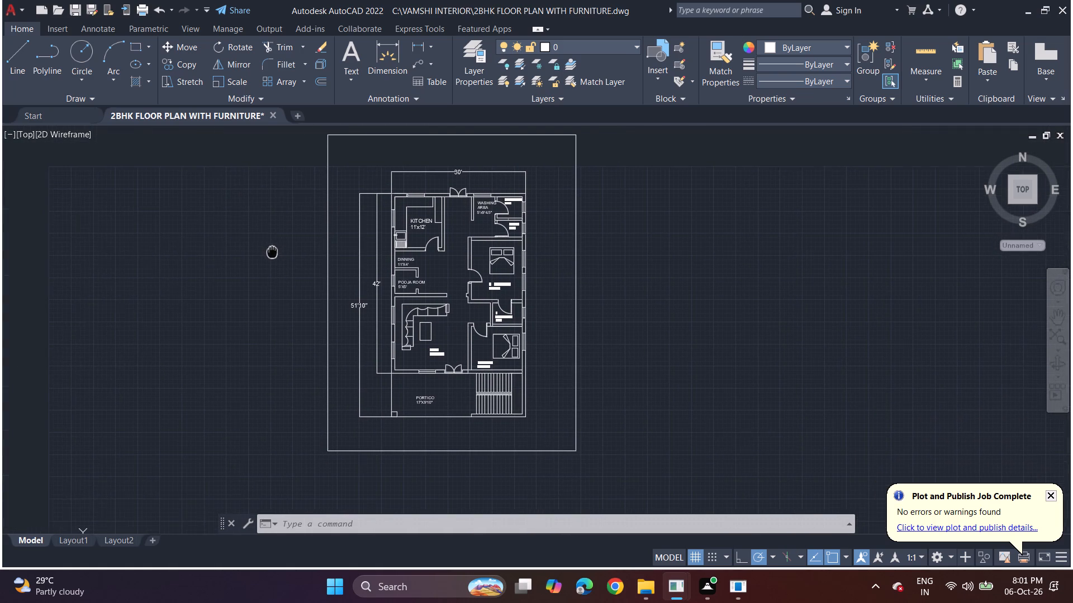
pyautogui.moveTo(271, 251); pyautogui.dragTo(270, 251, button='middle')
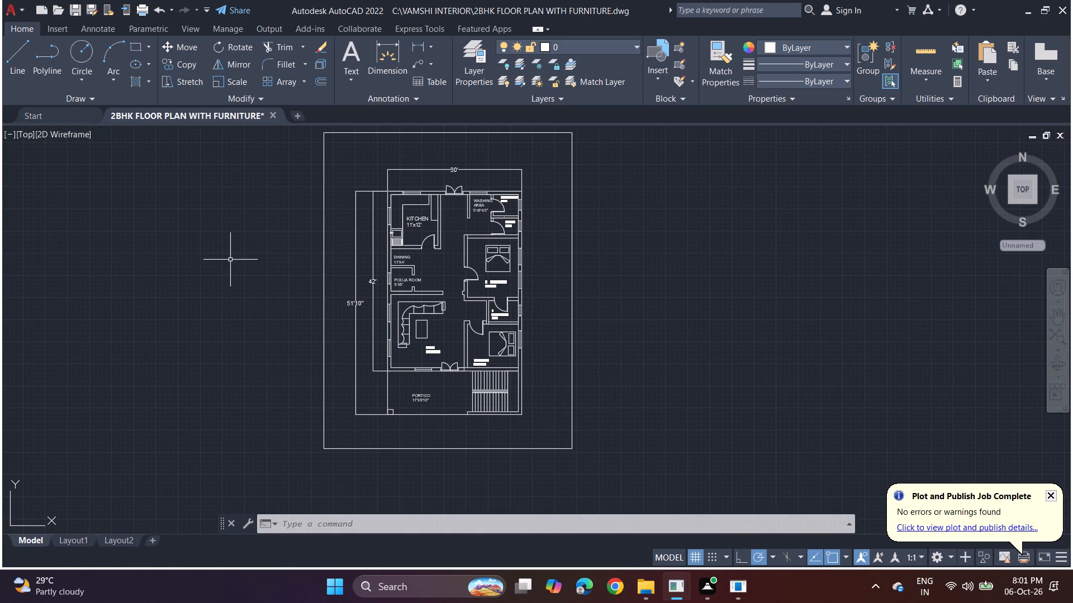
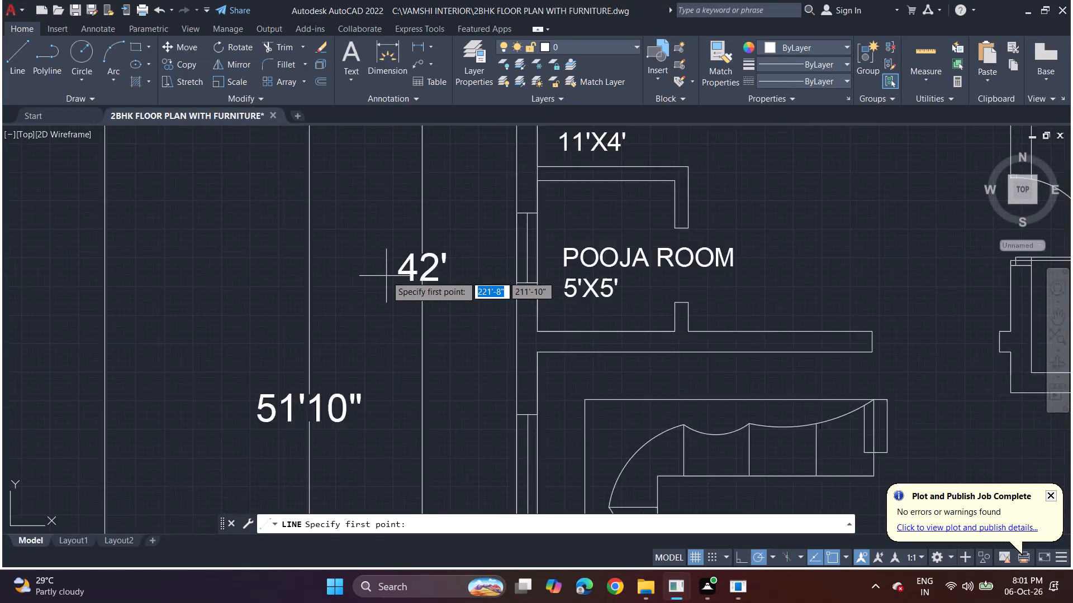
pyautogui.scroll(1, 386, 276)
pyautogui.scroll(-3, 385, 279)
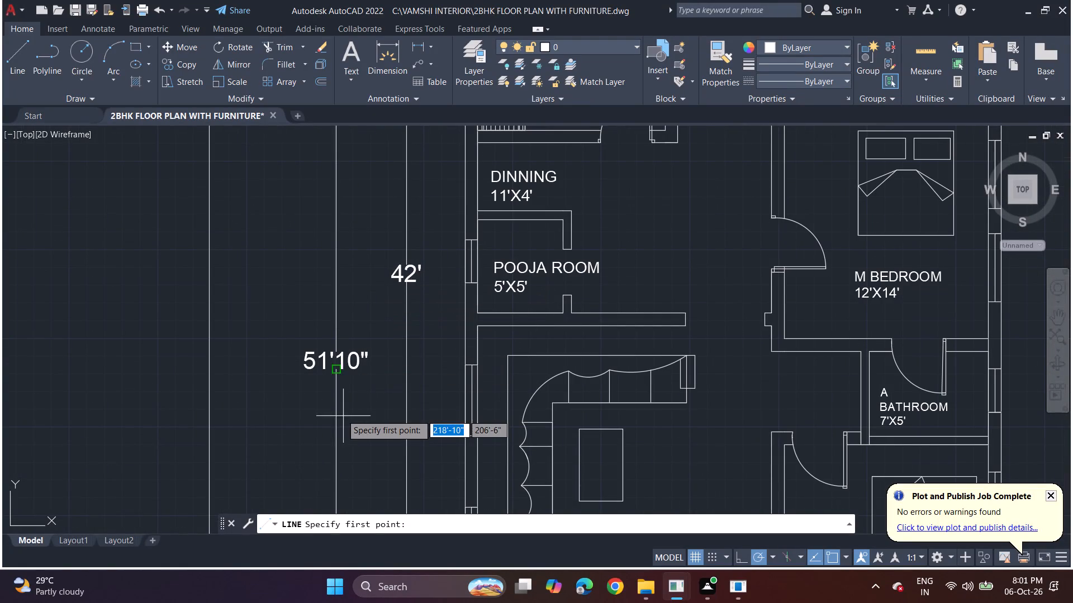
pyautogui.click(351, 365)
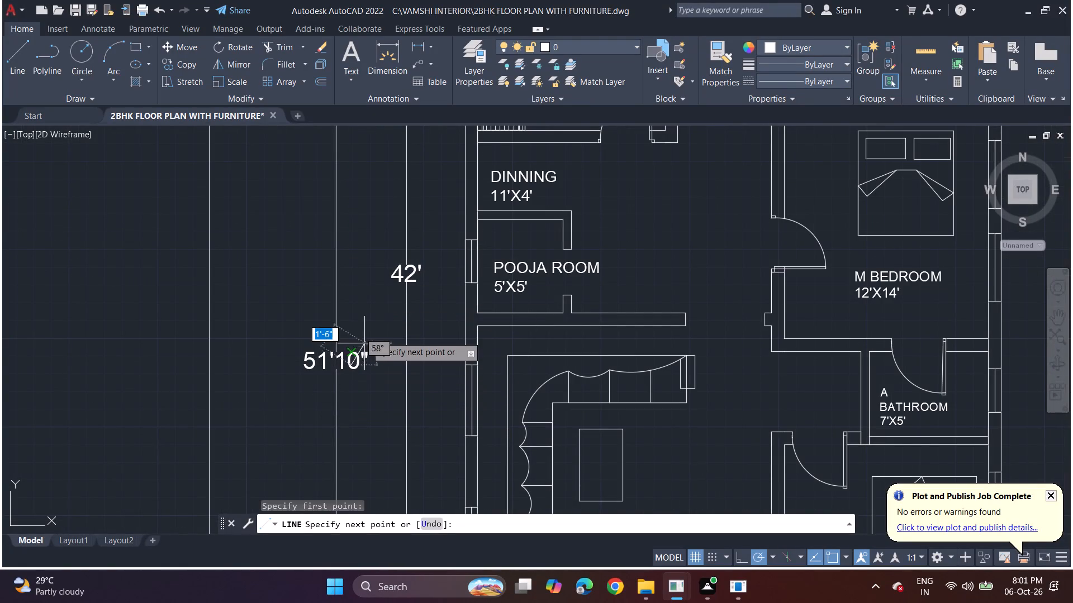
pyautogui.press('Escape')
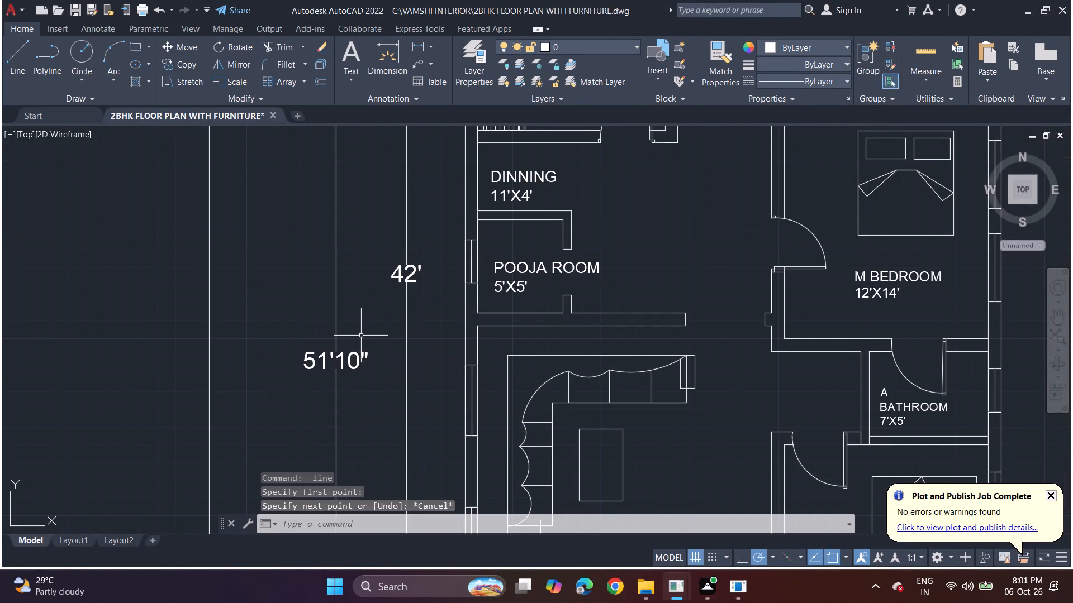
# Erase the curved backrest arc at the inner corner of the L-shaped sofa in the hall.
pyautogui.moveTo(573, 393); pyautogui.dragTo(472, 331, button='middle')
pyautogui.moveTo(466, 307); pyautogui.dragTo(464, 295, button='middle')
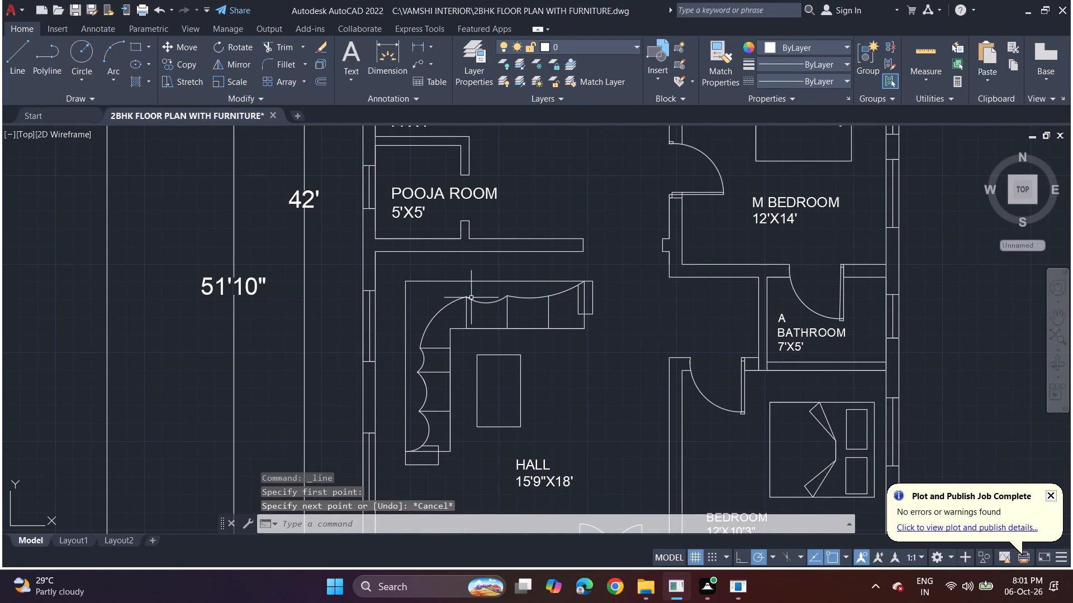
pyautogui.scroll(-3, 476, 321)
pyautogui.scroll(2, 502, 344)
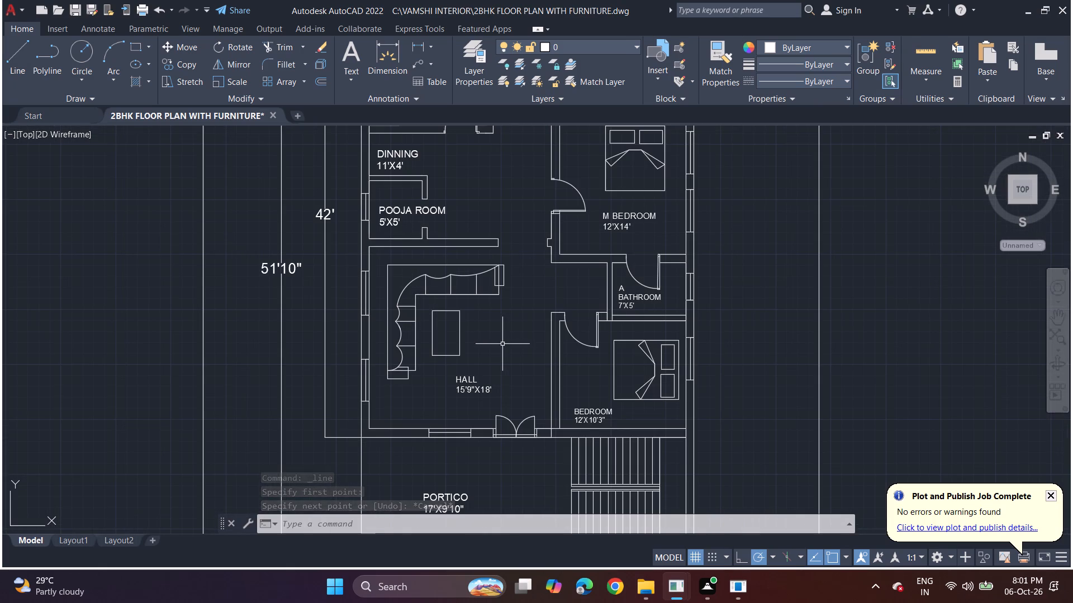
pyautogui.click(406, 289)
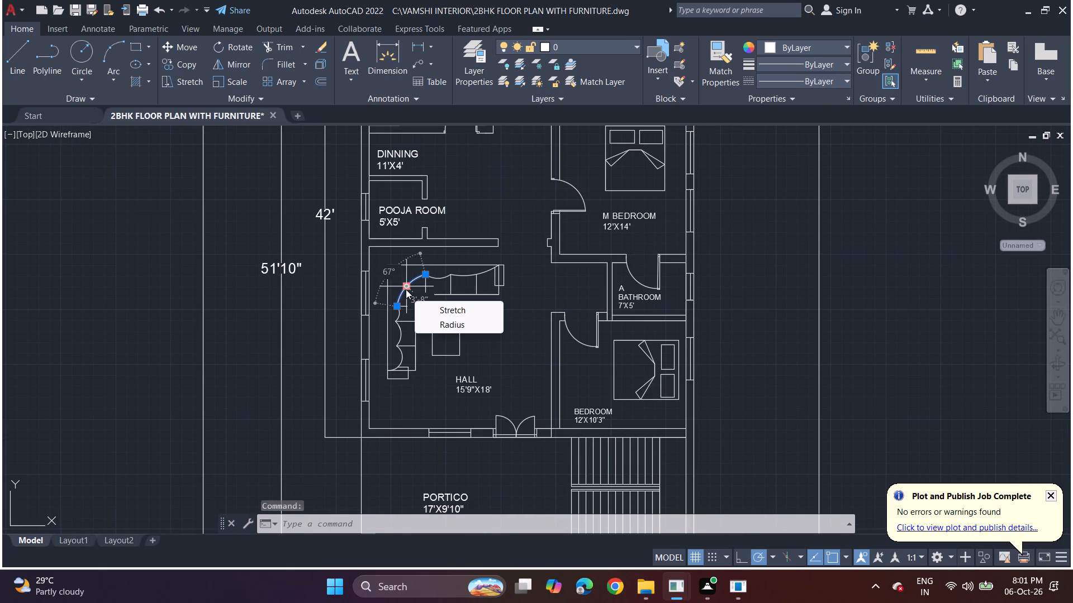
pyautogui.press('Delete')
pyautogui.press('Delete')
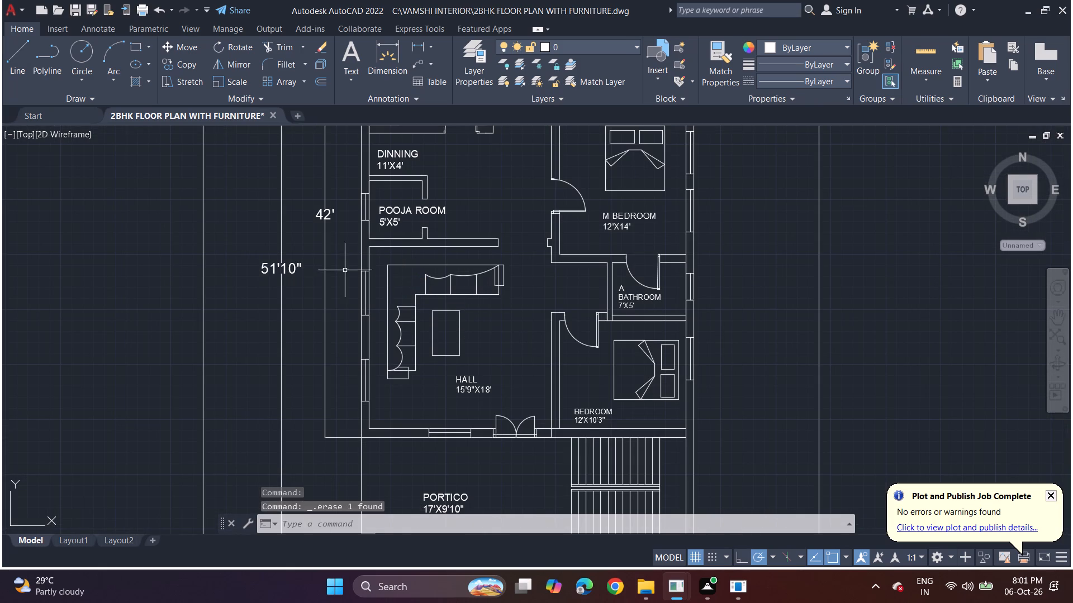
# Draw a vertical and a horizontal line joining the sofa's two backrest ends into a square corner.
pyautogui.click(22, 63)
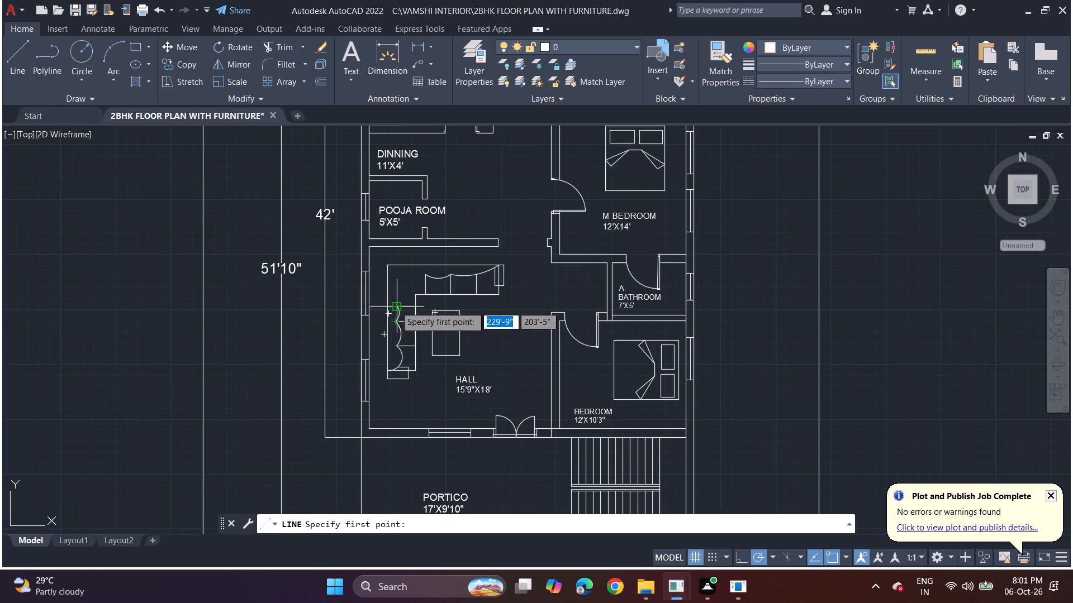
pyautogui.click(395, 306)
pyautogui.click(398, 279)
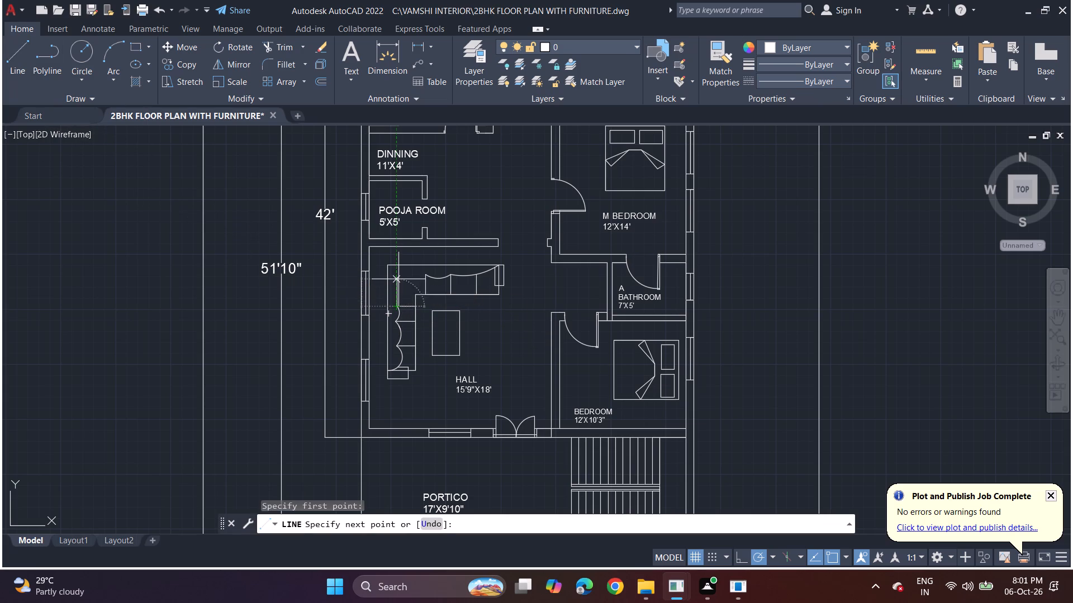
pyautogui.click(430, 284)
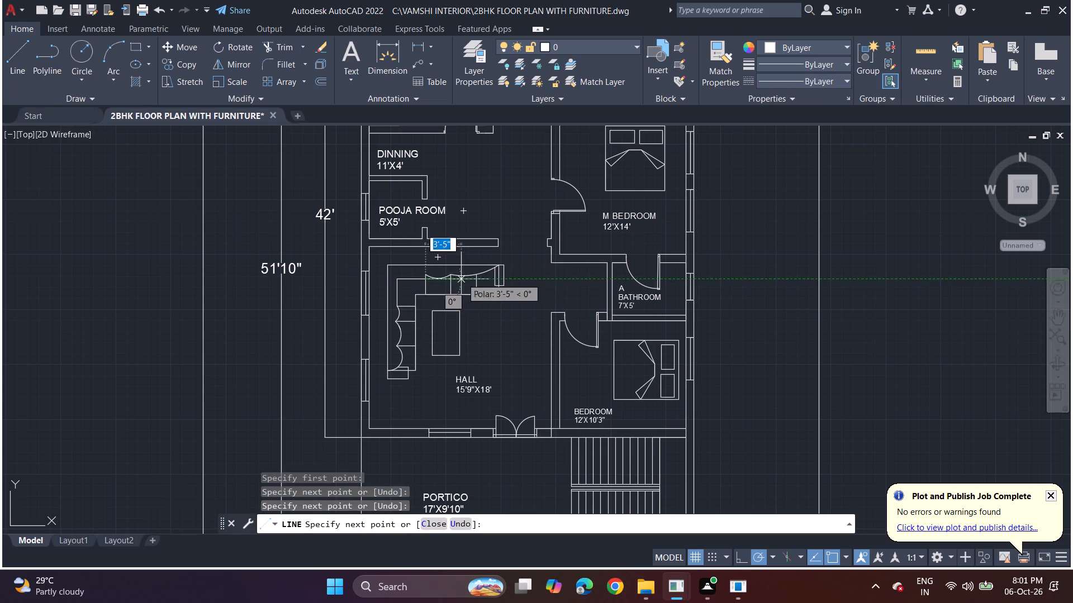
pyautogui.press('space')
# Examine the hall sofa's corner and the whole furnished floor plan, from the kitchen to the portico, with its outer dimensions and border.
pyautogui.moveTo(427, 302); pyautogui.dragTo(472, 333, button='middle')
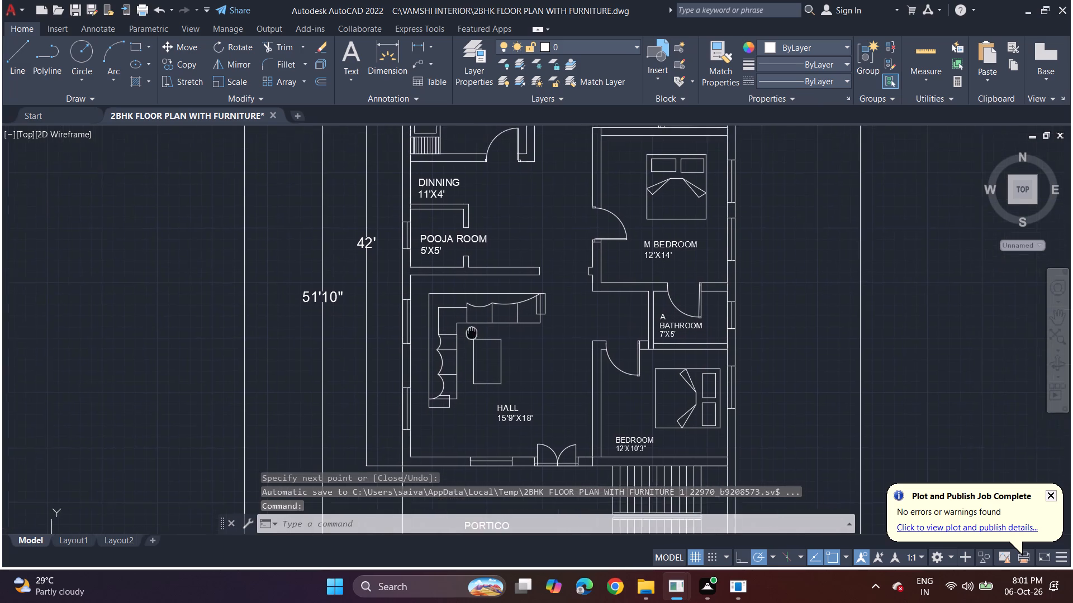
pyautogui.moveTo(472, 333); pyautogui.dragTo(441, 291, button='middle')
pyautogui.moveTo(399, 338); pyautogui.dragTo(261, 393, button='middle')
pyautogui.scroll(-2, 280, 368)
pyautogui.moveTo(307, 380); pyautogui.dragTo(410, 323, button='middle')
pyautogui.scroll(1, 310, 378)
pyautogui.scroll(1, 419, 327)
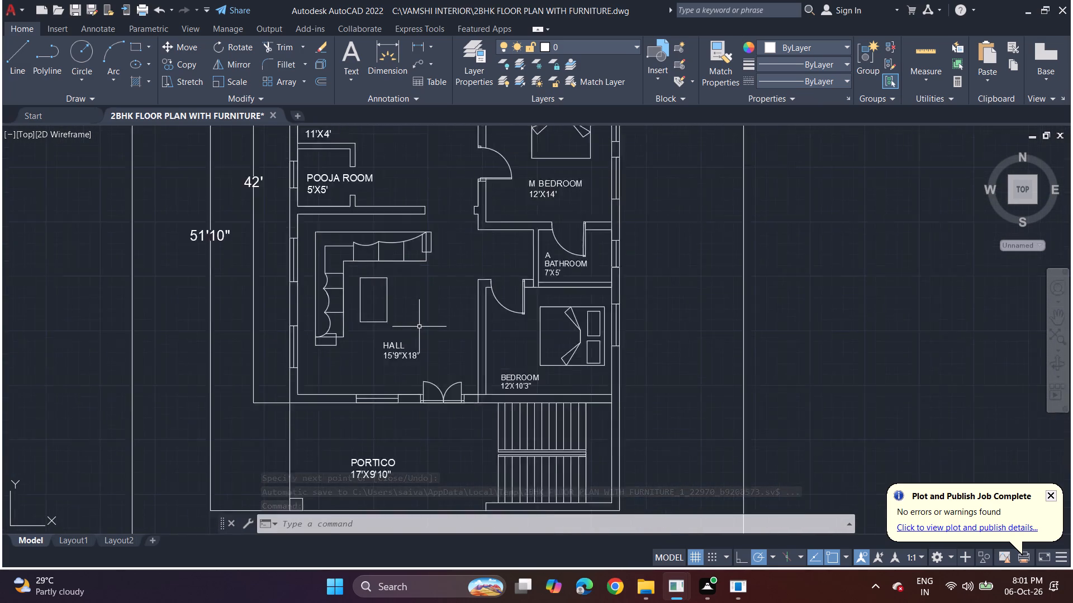
pyautogui.scroll(1, 419, 327)
pyautogui.scroll(-3, 421, 327)
pyautogui.moveTo(421, 328); pyautogui.dragTo(476, 299, button='middle')
pyautogui.scroll(1, 422, 328)
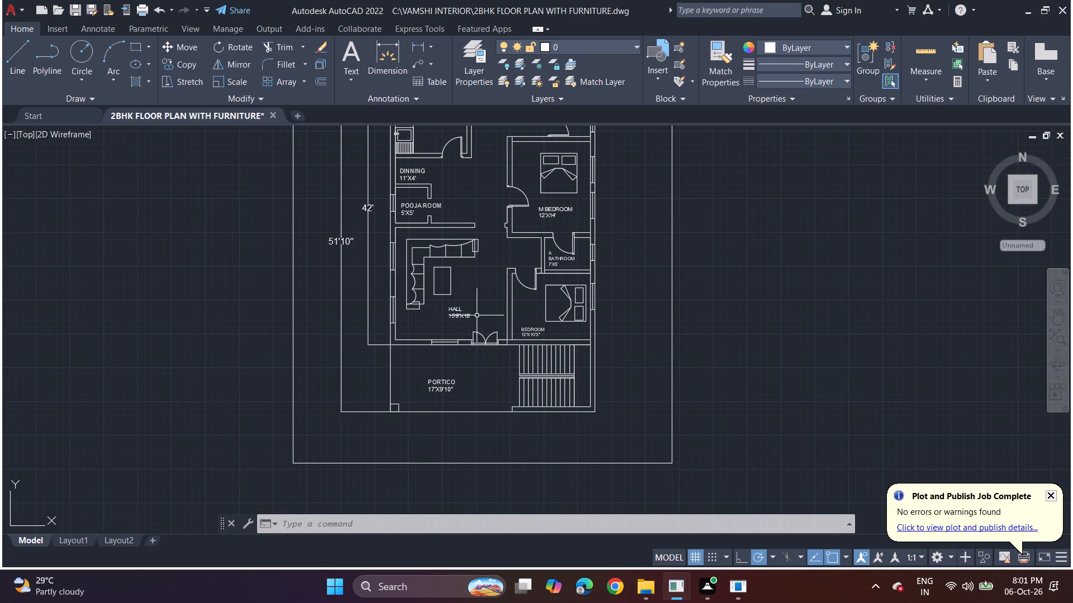
pyautogui.moveTo(473, 317); pyautogui.dragTo(467, 384, button='middle')
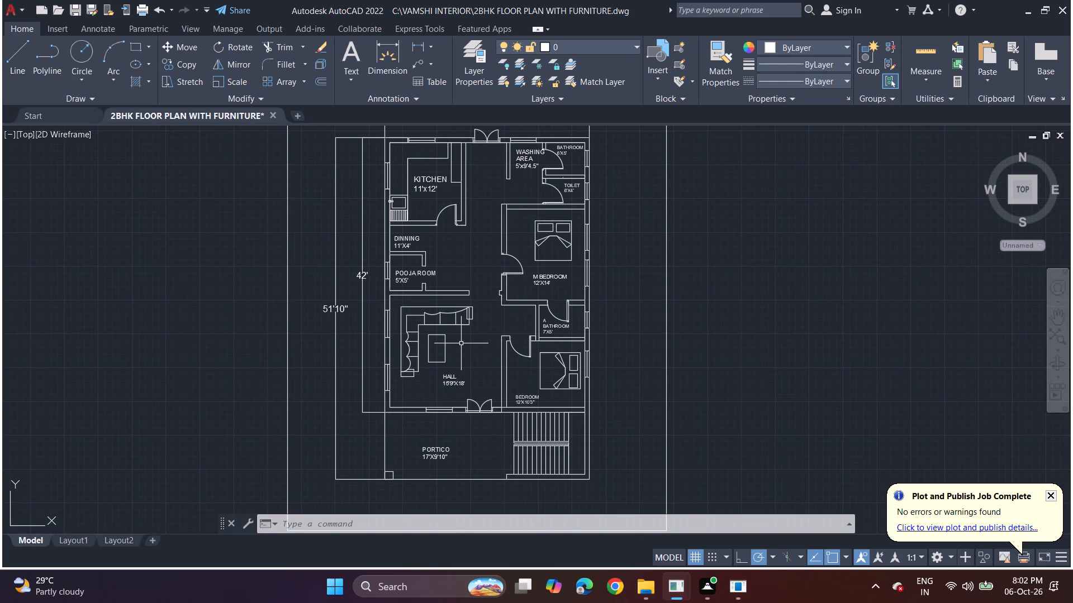
pyautogui.scroll(-1, 320, 268)
pyautogui.moveTo(314, 249); pyautogui.dragTo(433, 298, button='middle')
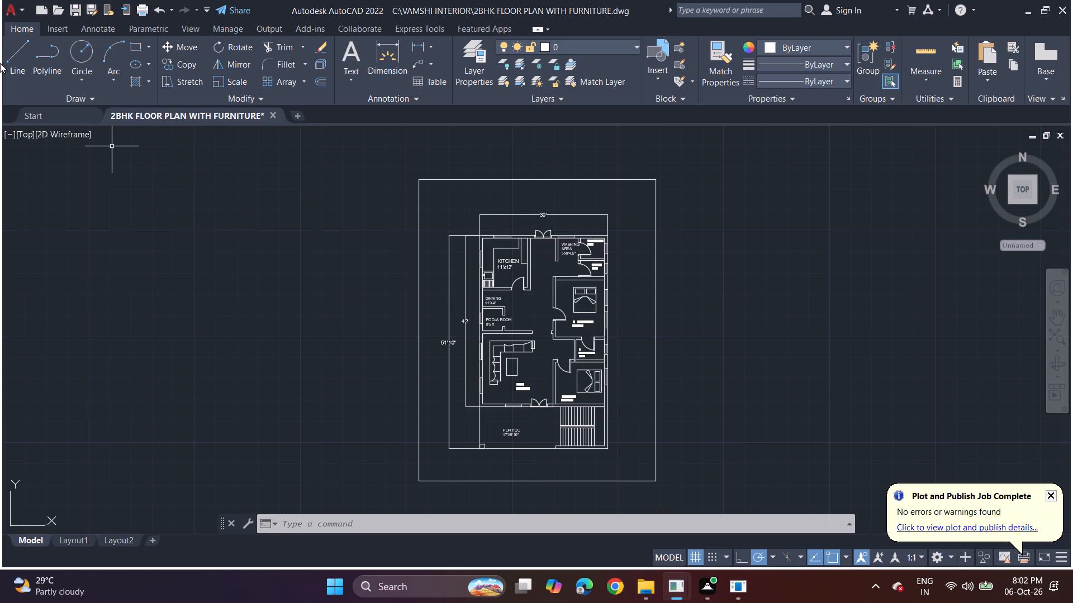
pyautogui.scroll(2, 615, 303)
pyautogui.scroll(-1, 615, 303)
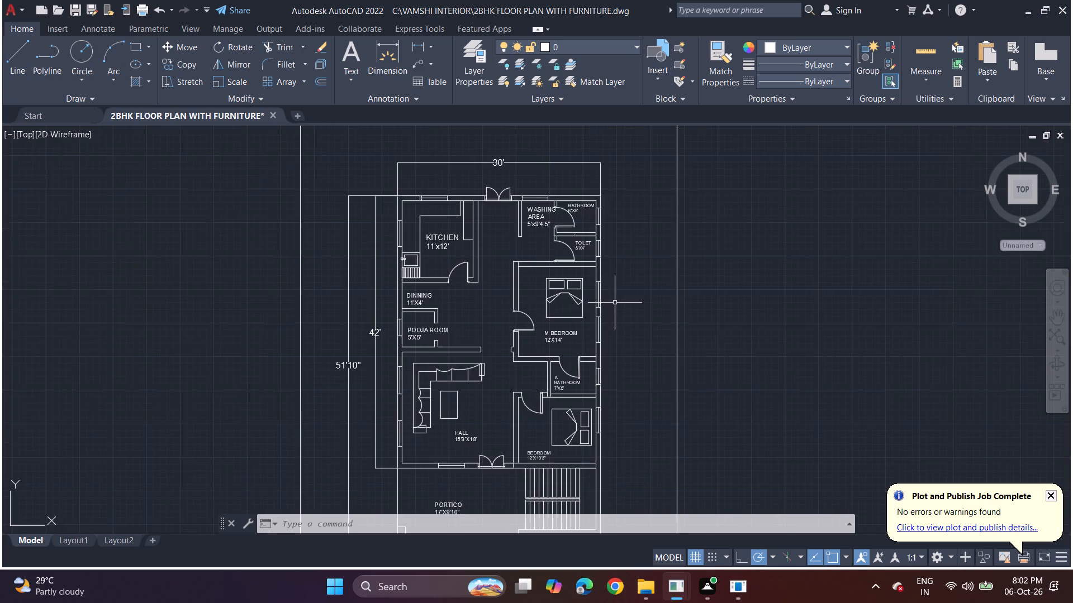
pyautogui.moveTo(615, 294); pyautogui.dragTo(597, 202, button='middle')
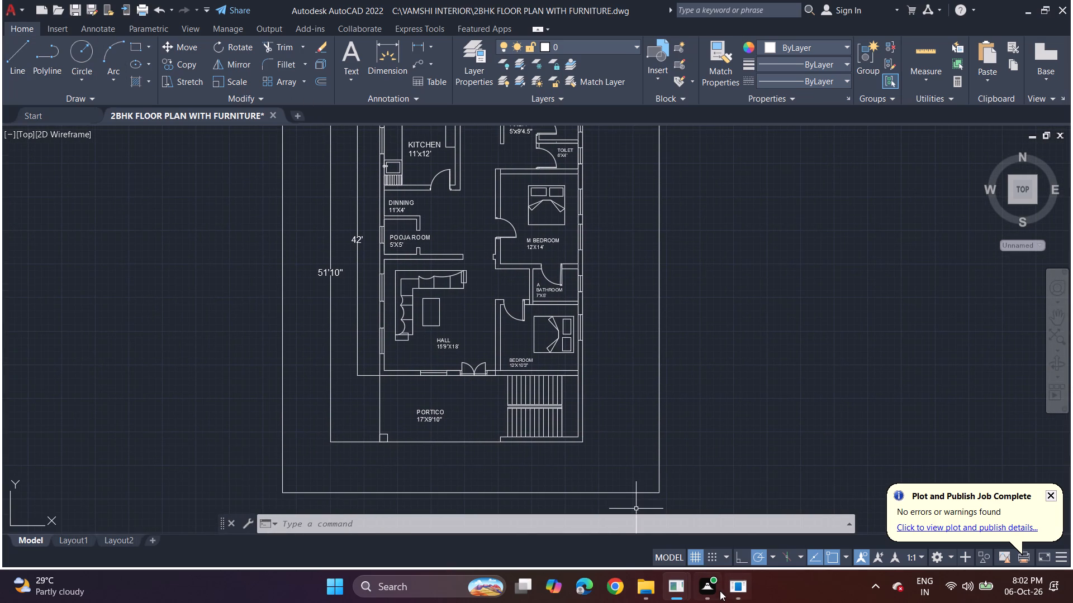
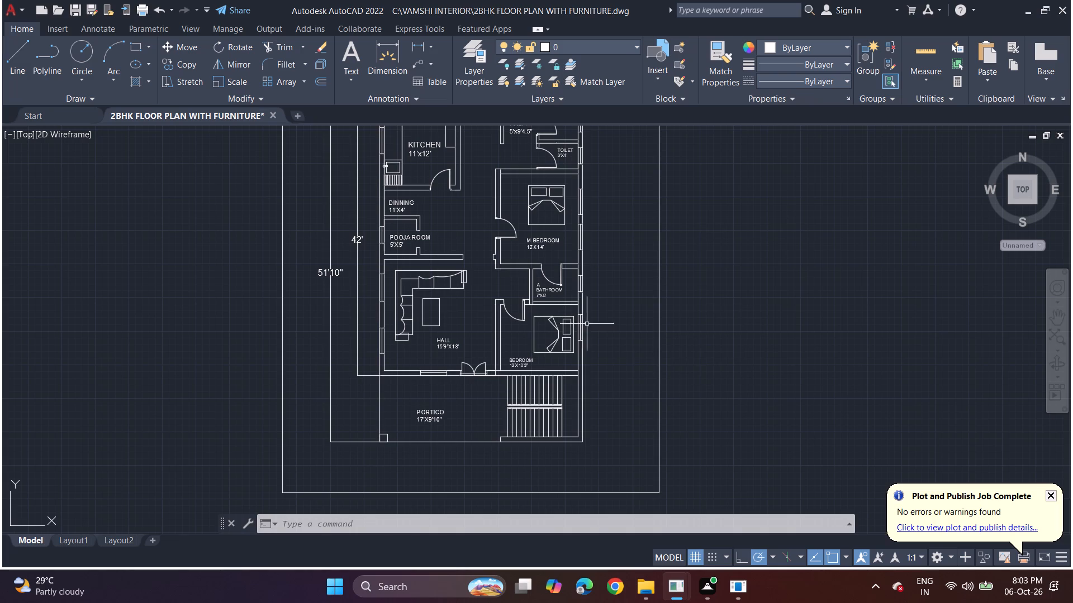
# Examine the complete furnished floor plan, from the kitchen and washing area to the portico, with its outer dimensions and surrounding border.
pyautogui.scroll(-1, 584, 297)
pyautogui.scroll(1, 606, 238)
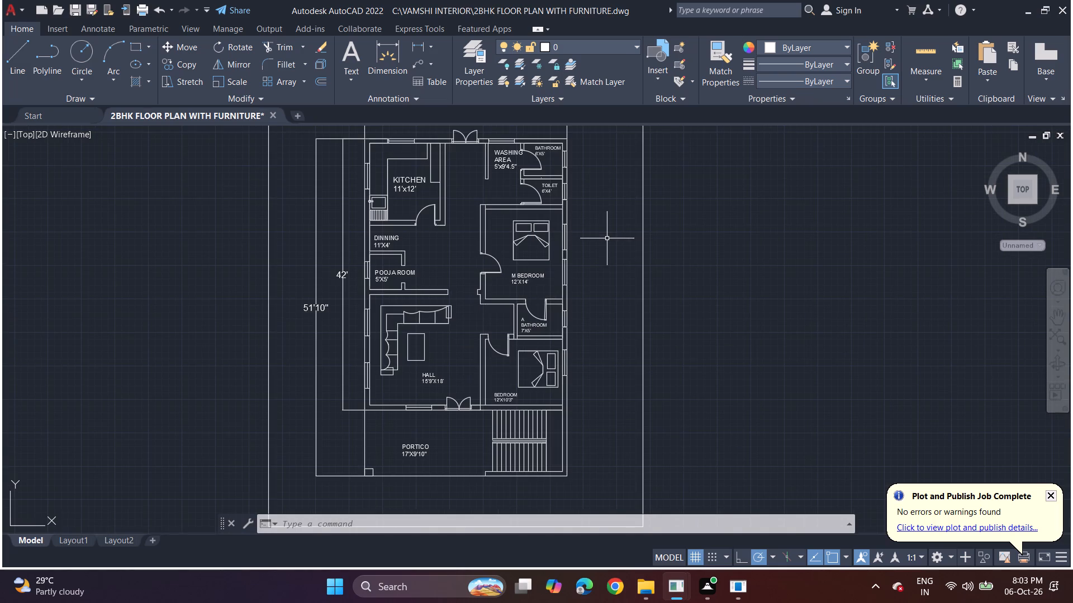
pyautogui.scroll(-1, 607, 243)
pyautogui.scroll(2, 607, 243)
pyautogui.scroll(-1, 594, 257)
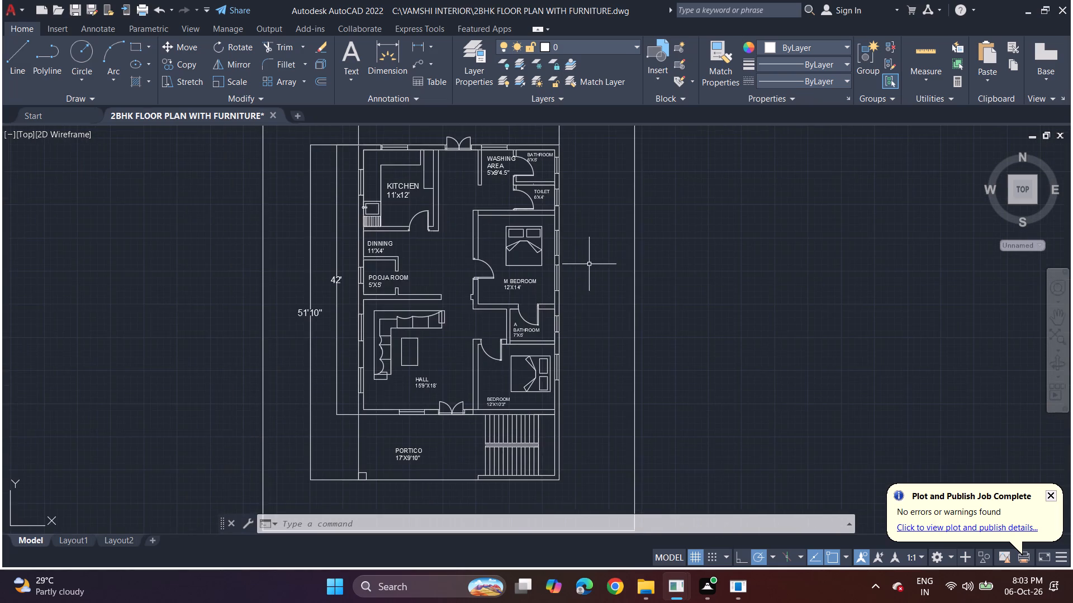
pyautogui.moveTo(589, 265); pyautogui.dragTo(672, 289, button='middle')
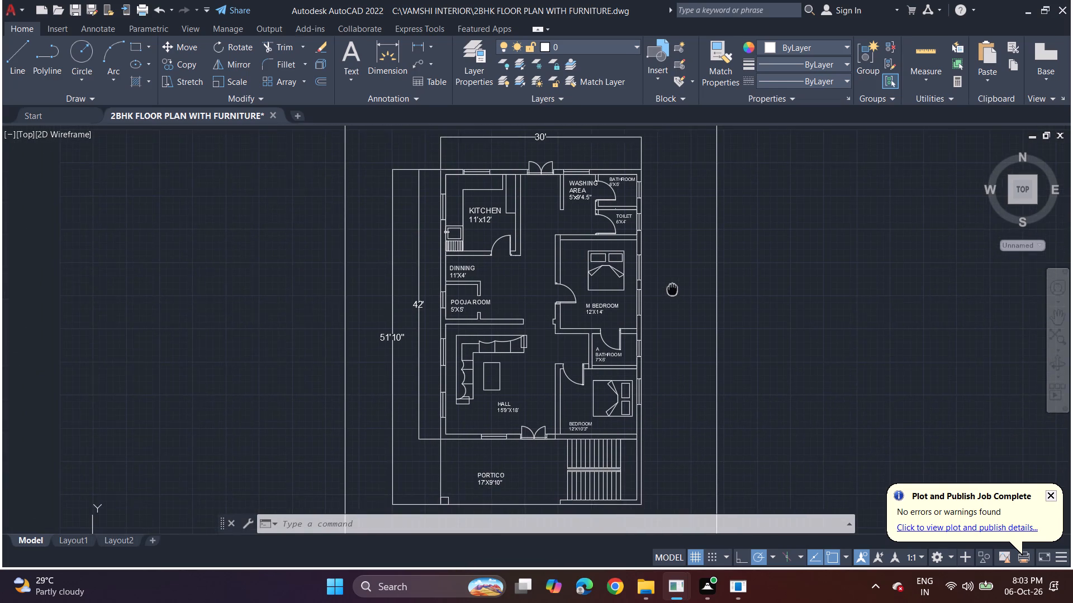
pyautogui.moveTo(672, 289); pyautogui.dragTo(685, 291, button='middle')
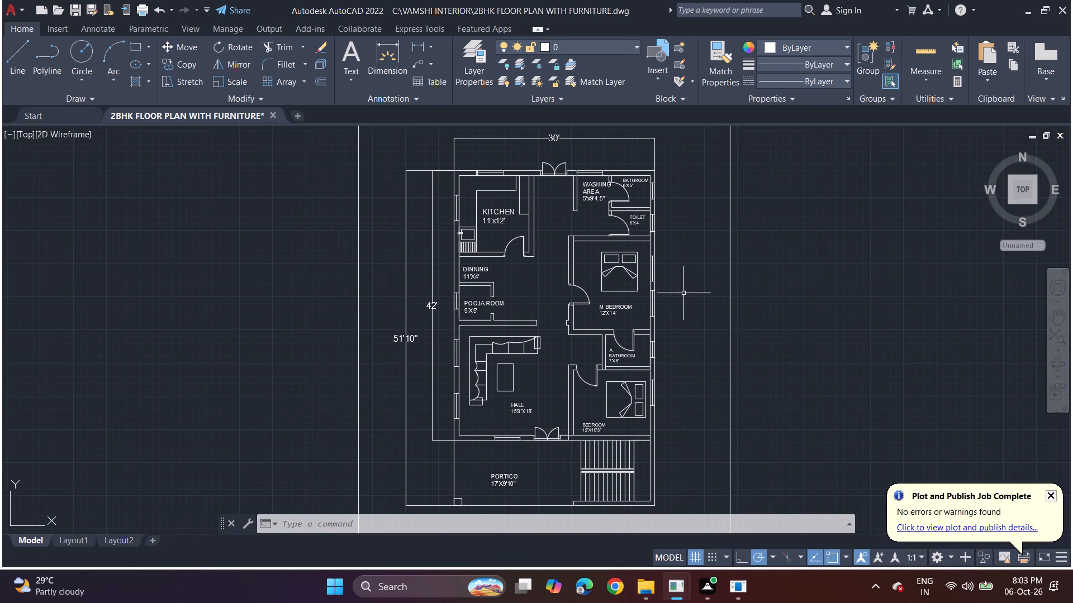
pyautogui.scroll(-2, 683, 293)
pyautogui.moveTo(681, 295); pyautogui.dragTo(570, 302, button='middle')
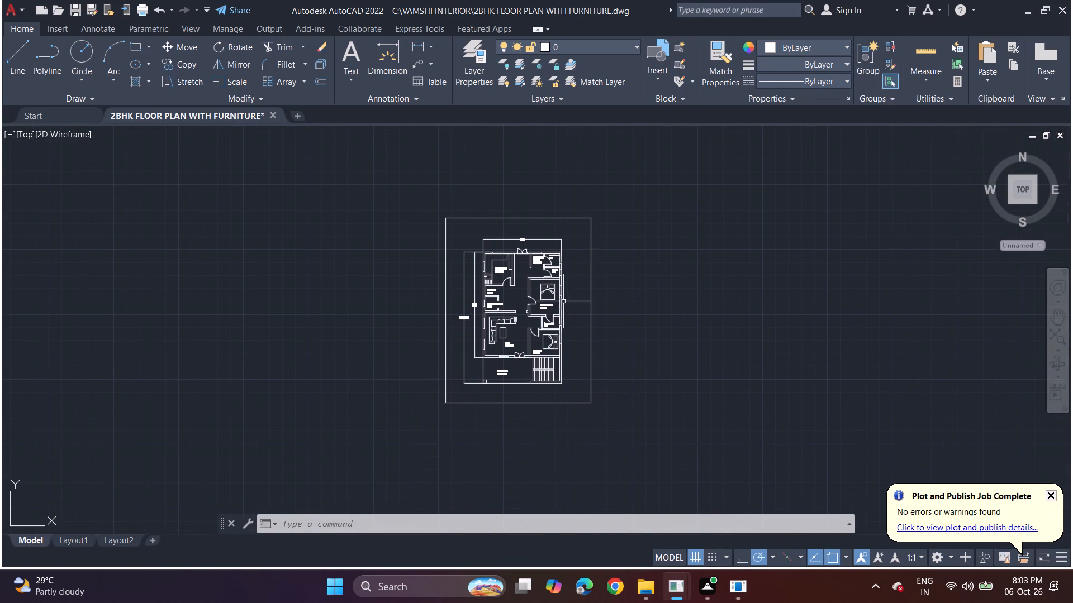
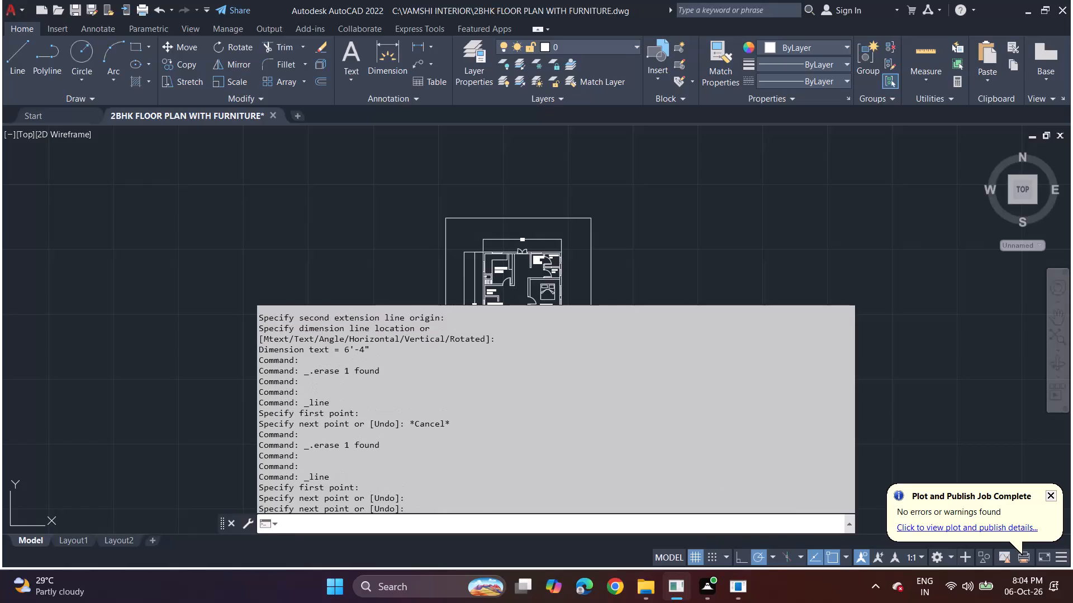
# Review the command history, from the latest line commands back to the plot window entries.
pyautogui.scroll(2, 360, 381)
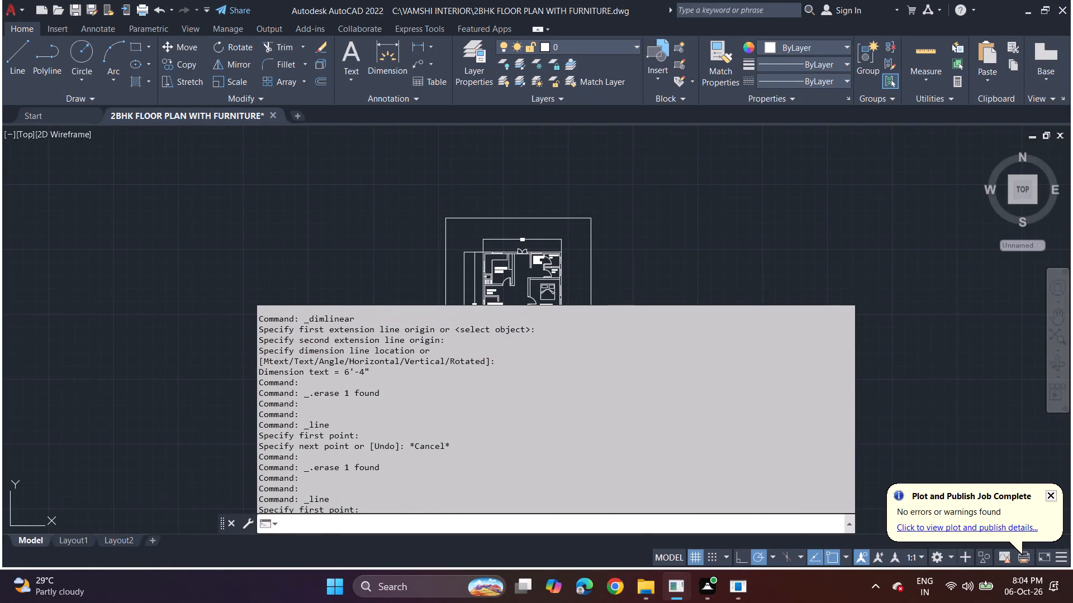
pyautogui.scroll(2, 365, 393)
pyautogui.click(319, 524)
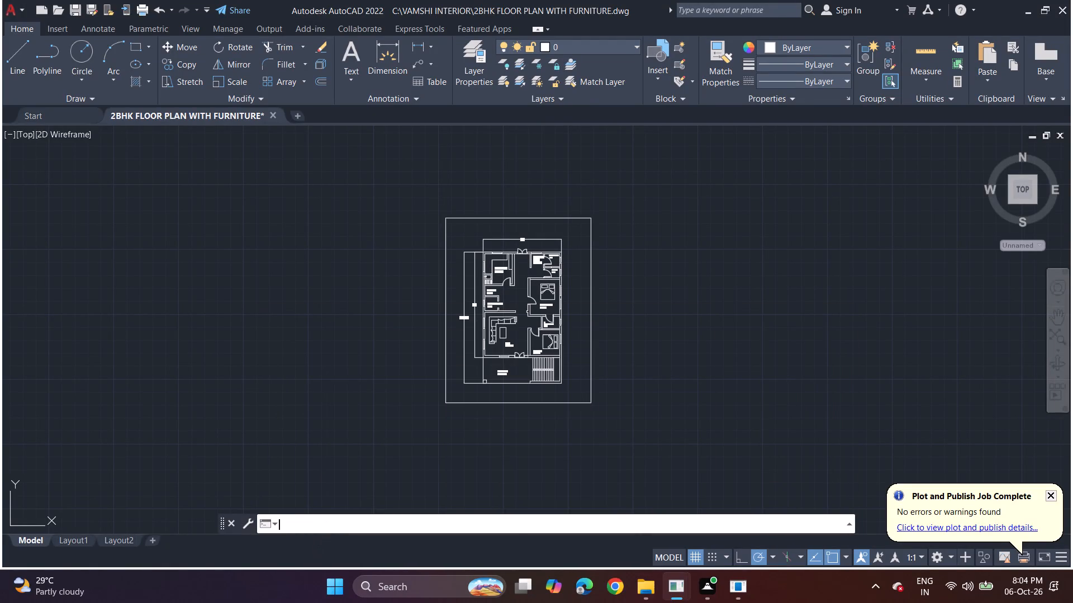
pyautogui.click(848, 528)
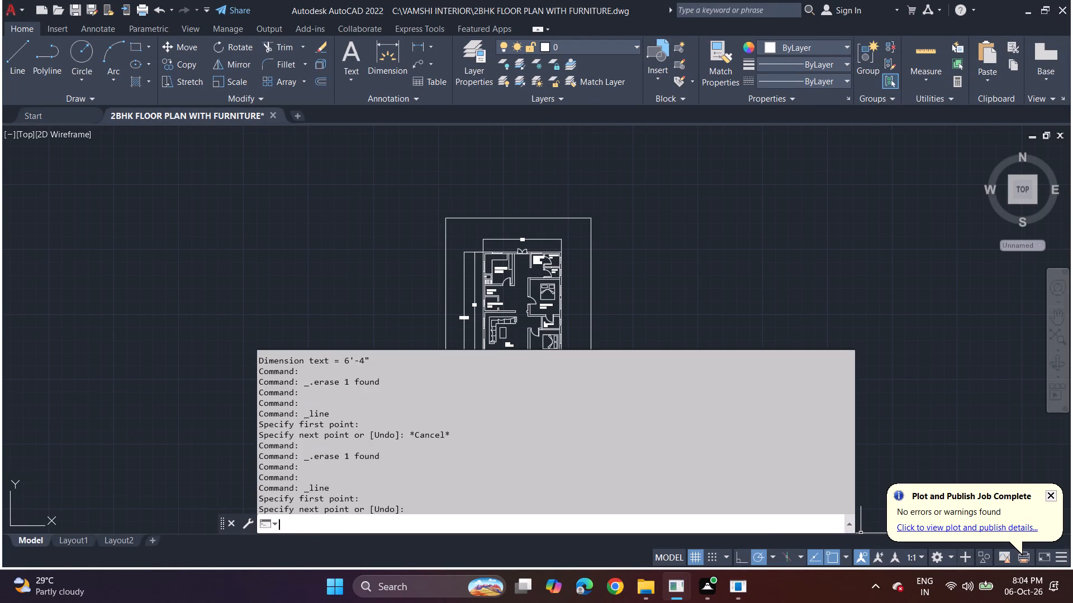
pyautogui.scroll(20, 554, 400)
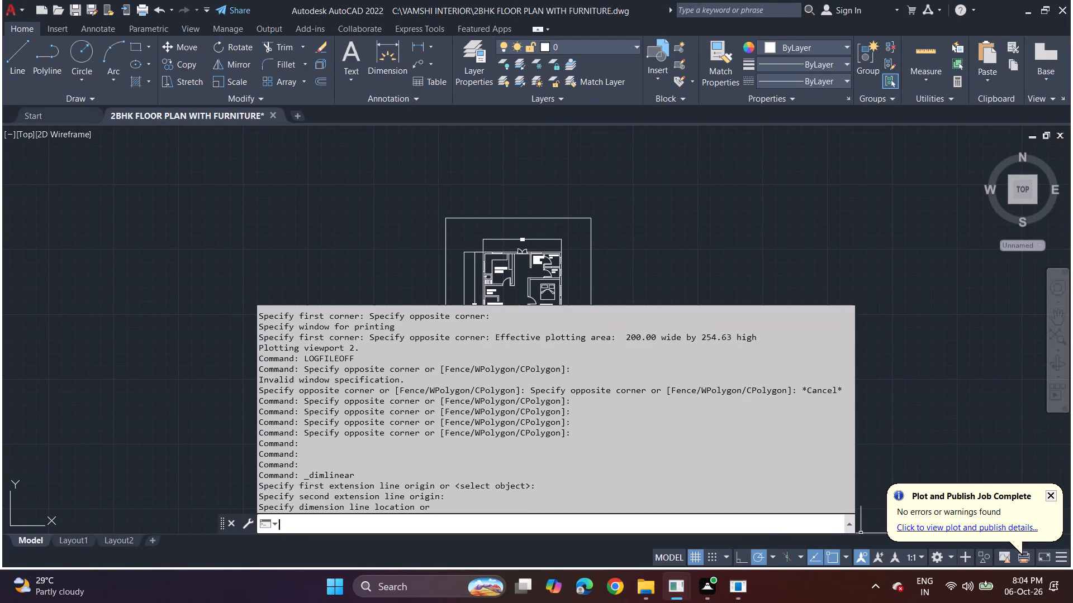
pyautogui.scroll(-13, 381, 415)
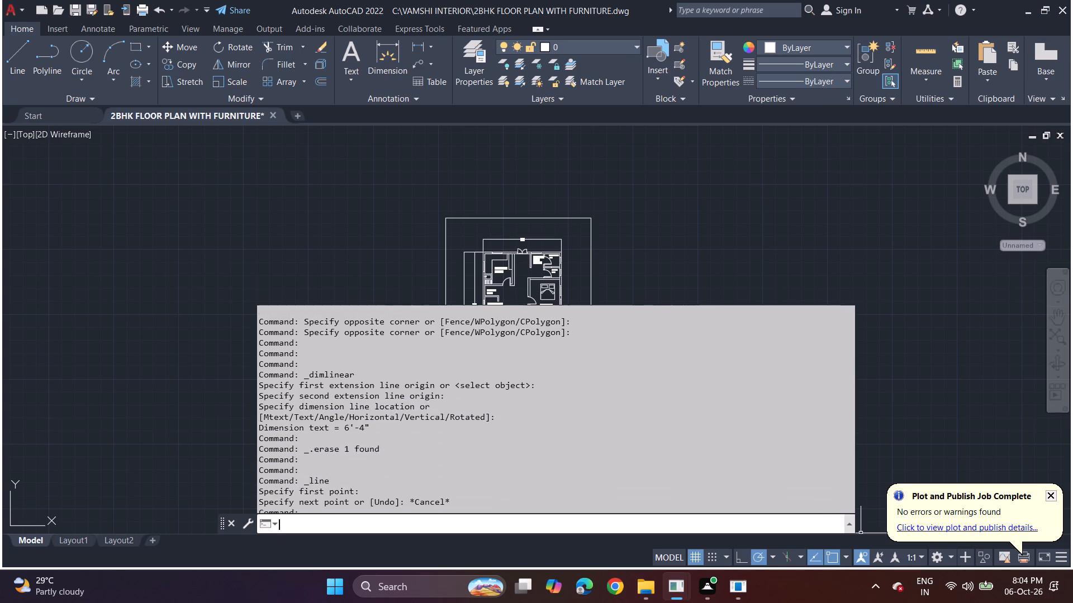
pyautogui.scroll(-15, 398, 430)
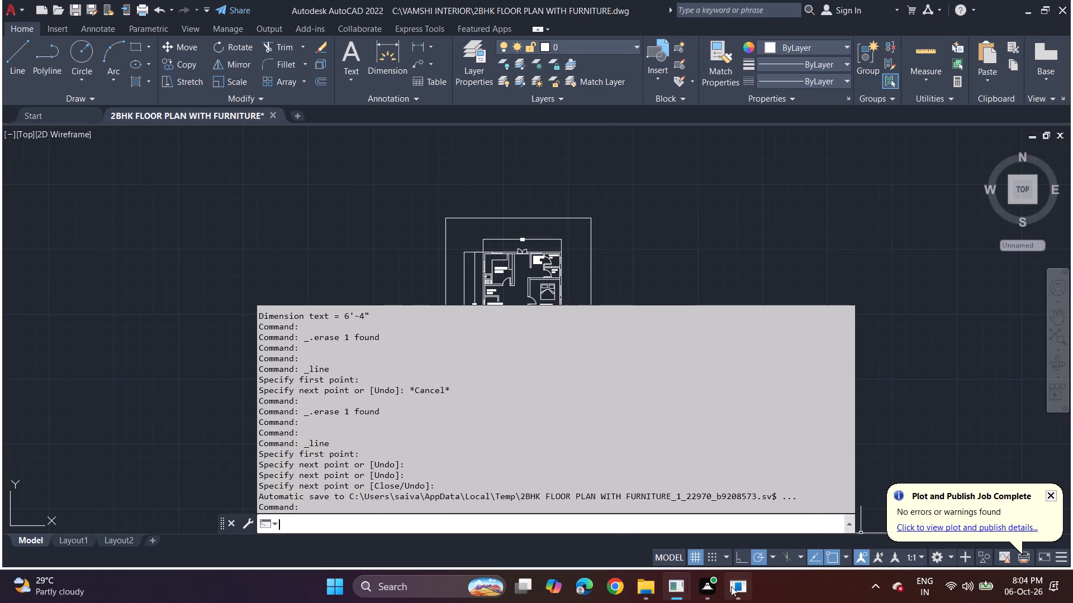